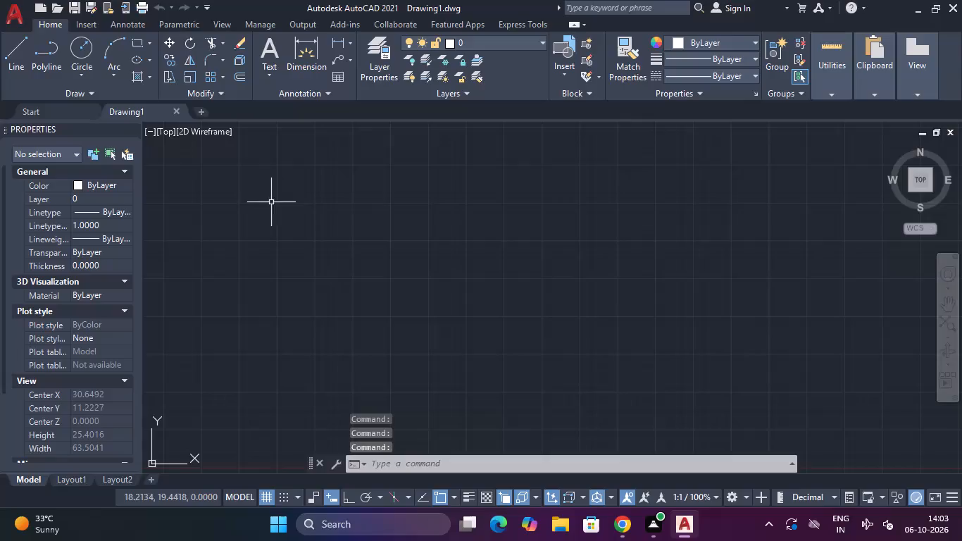
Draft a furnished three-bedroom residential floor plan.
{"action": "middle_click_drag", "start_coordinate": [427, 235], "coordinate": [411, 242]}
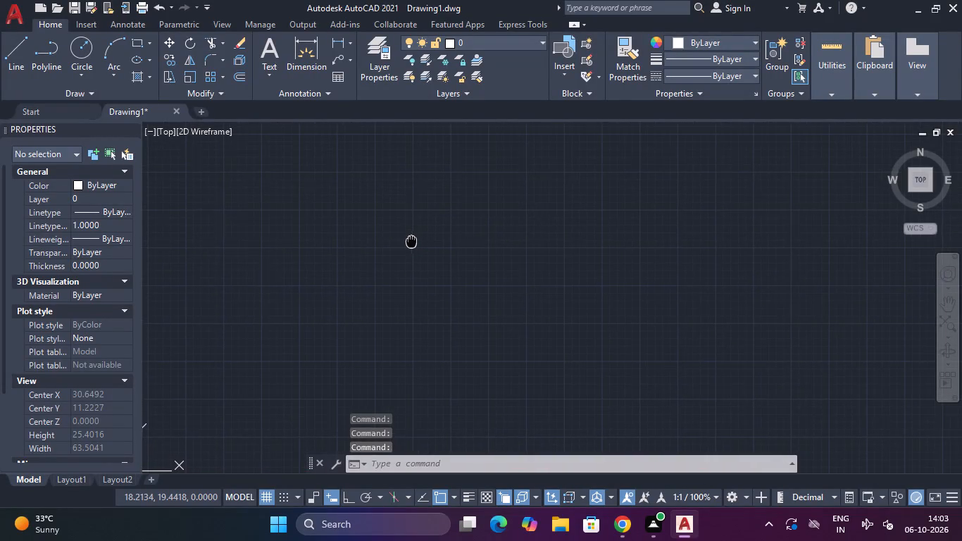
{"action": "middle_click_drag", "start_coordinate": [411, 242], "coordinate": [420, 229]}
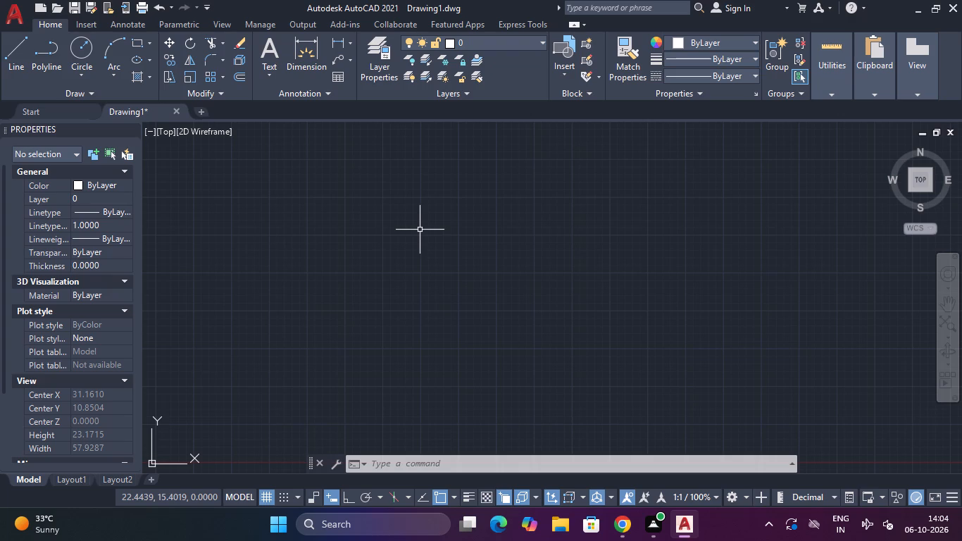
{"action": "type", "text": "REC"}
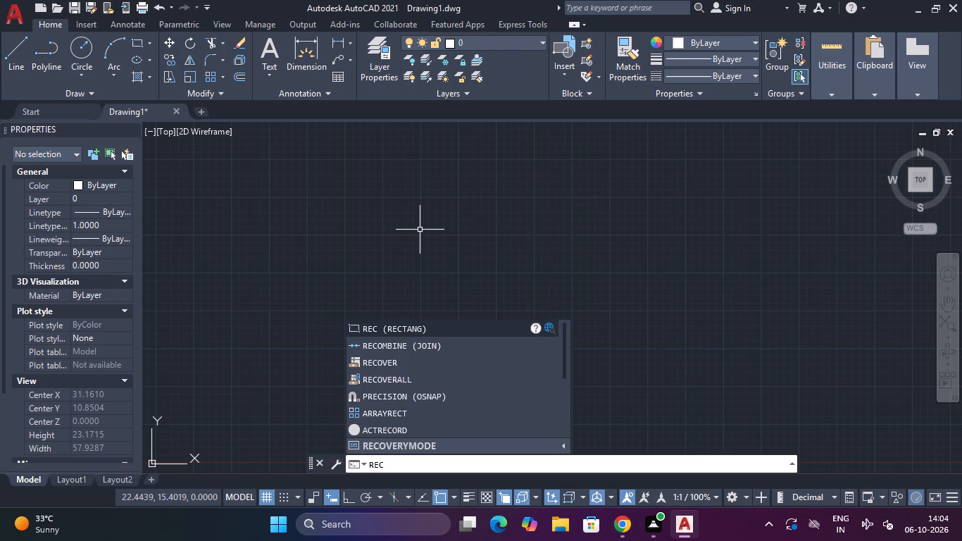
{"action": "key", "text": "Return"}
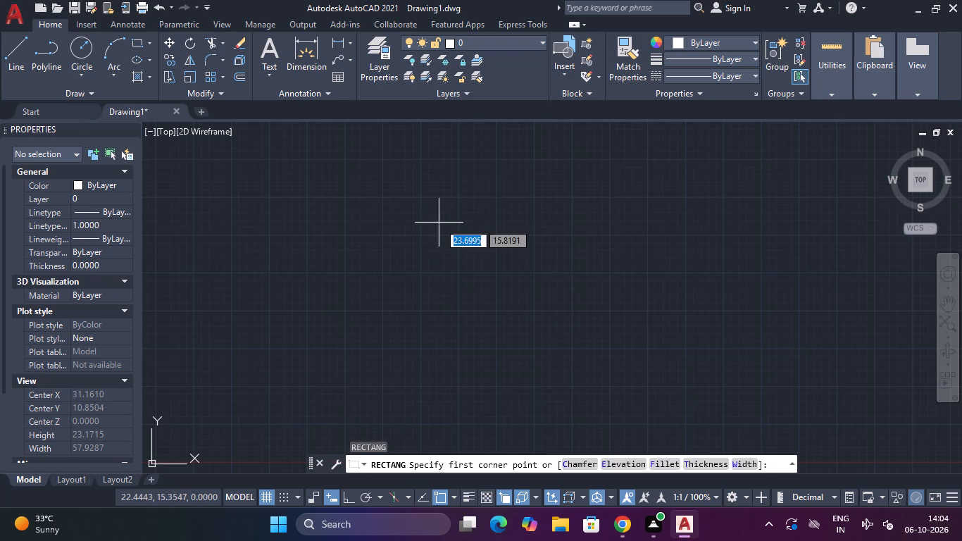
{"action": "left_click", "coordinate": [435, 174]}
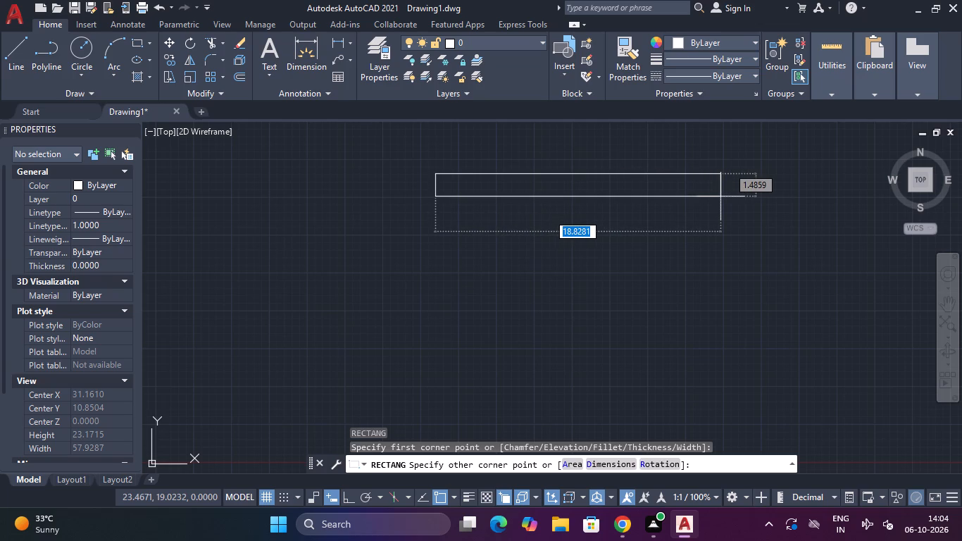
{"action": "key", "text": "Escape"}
Set the drawing units to Architectural length with 0'-0" precision and an insertion scale in Inches.
{"action": "type", "text": "UNITS"}
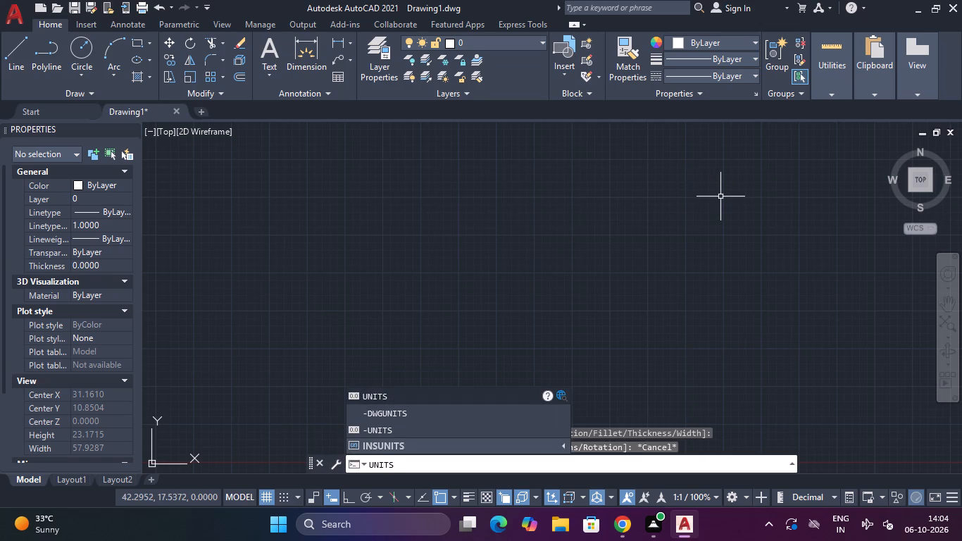
{"action": "key", "text": "Return"}
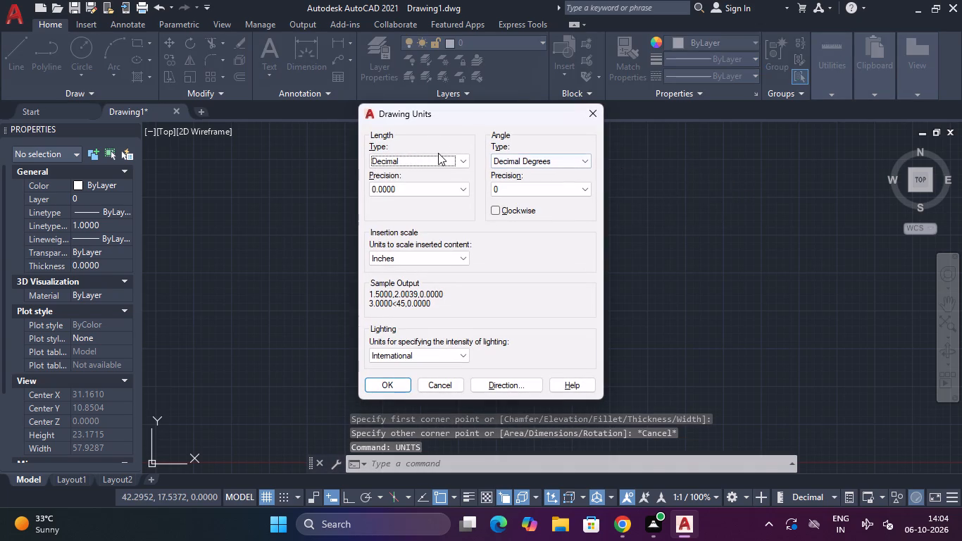
{"action": "left_click", "coordinate": [438, 156]}
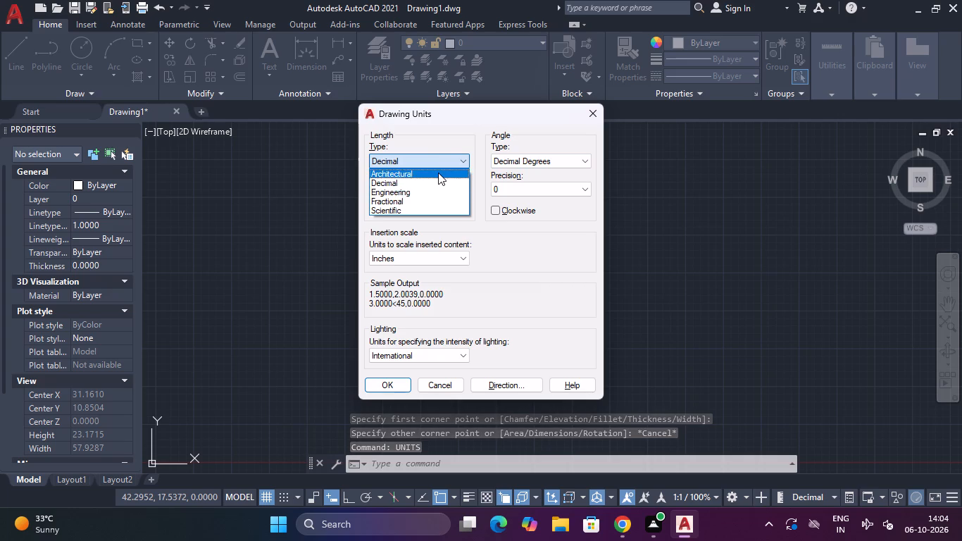
{"action": "left_click", "coordinate": [438, 173]}
{"action": "left_click", "coordinate": [441, 182]}
{"action": "left_click", "coordinate": [439, 200]}
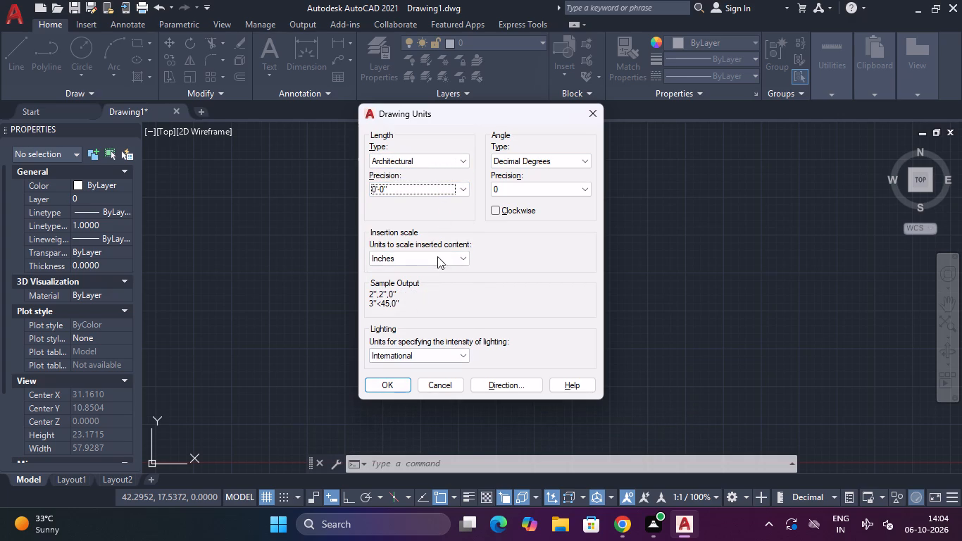
{"action": "left_click", "coordinate": [438, 254]}
{"action": "left_click", "coordinate": [428, 280]}
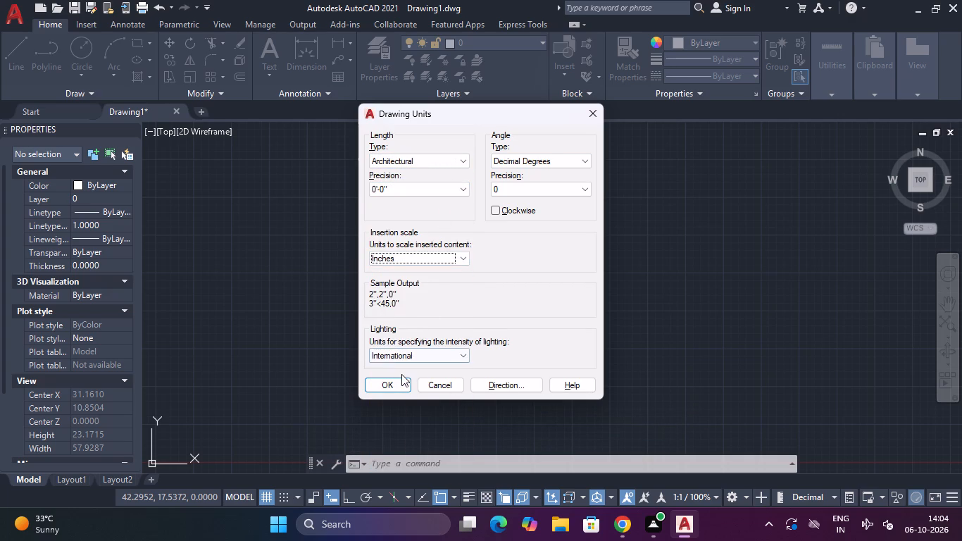
{"action": "left_click", "coordinate": [387, 383]}
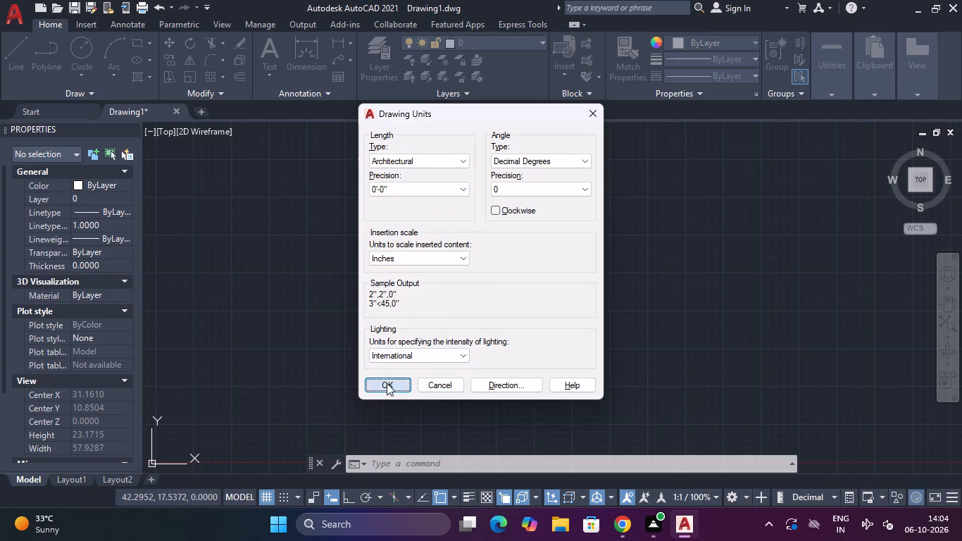
Modify the Standard dimension style's primary units to Architectural format with 0'-0" precision.
{"action": "type", "text": "D"}
{"action": "key", "text": "space"}
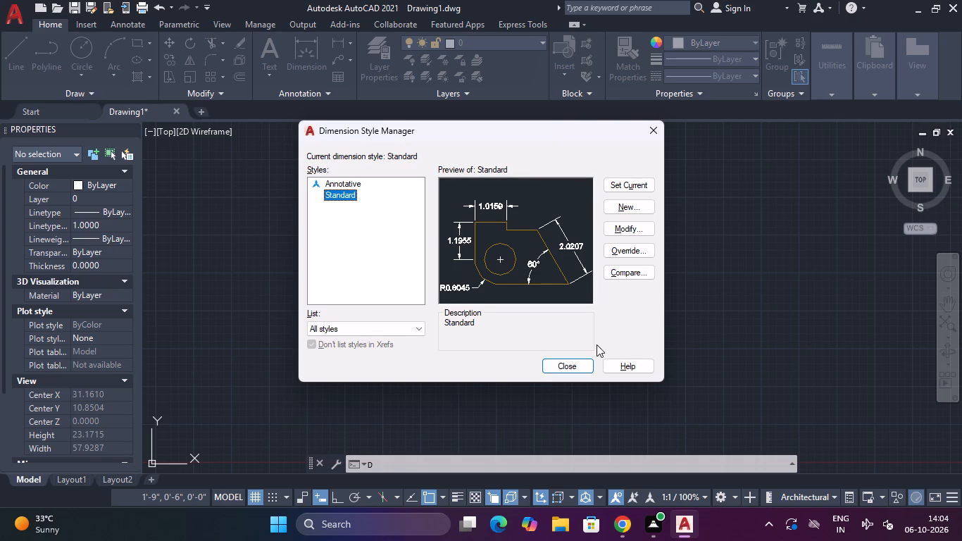
{"action": "left_click", "coordinate": [641, 229]}
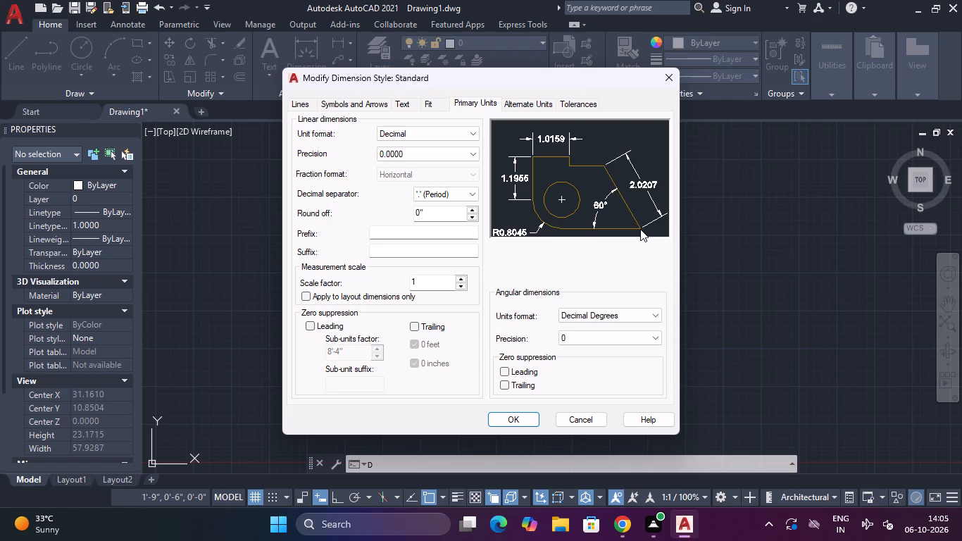
{"action": "left_click", "coordinate": [411, 130]}
{"action": "left_click", "coordinate": [423, 174]}
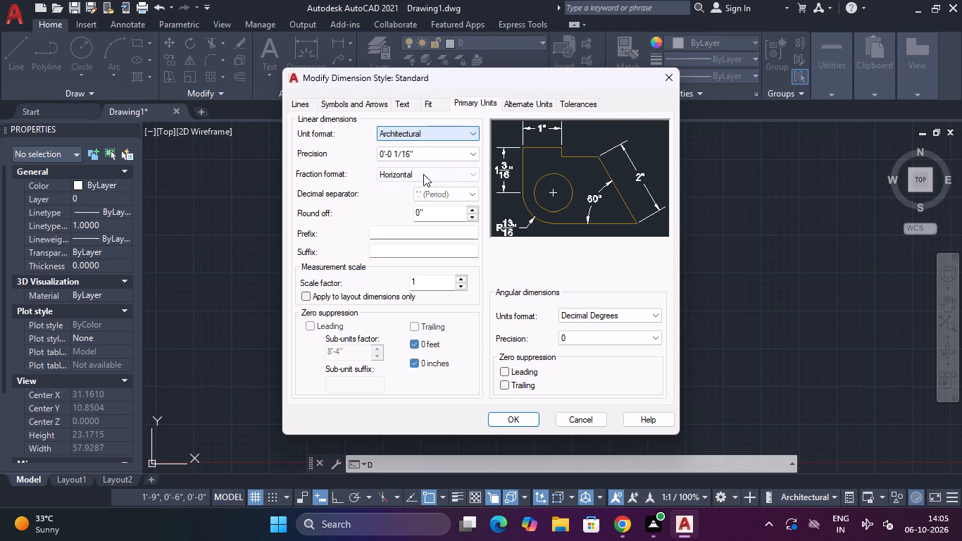
{"action": "left_click", "coordinate": [432, 155]}
{"action": "left_click", "coordinate": [431, 168]}
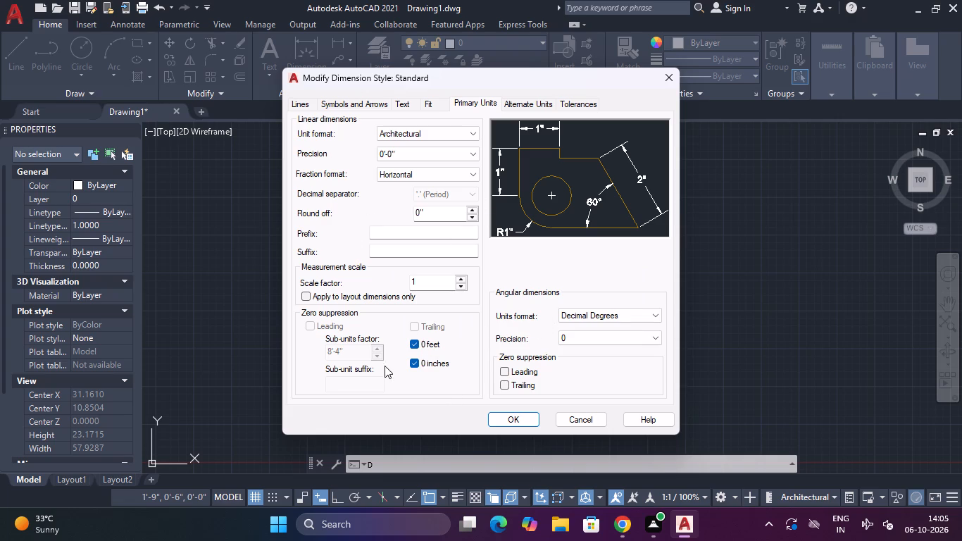
Set the Standard dimension style's text height to 6".
{"action": "left_click", "coordinate": [439, 108]}
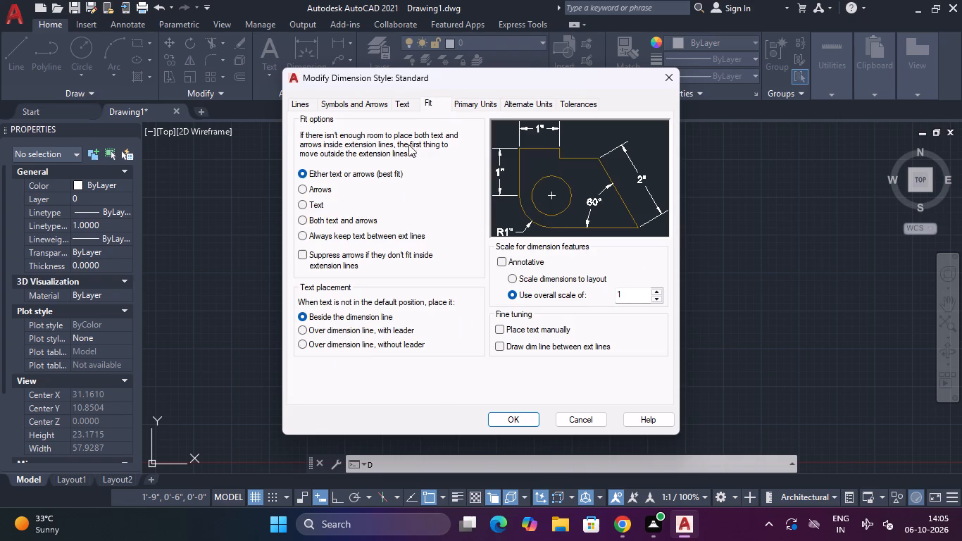
{"action": "left_click", "coordinate": [411, 109]}
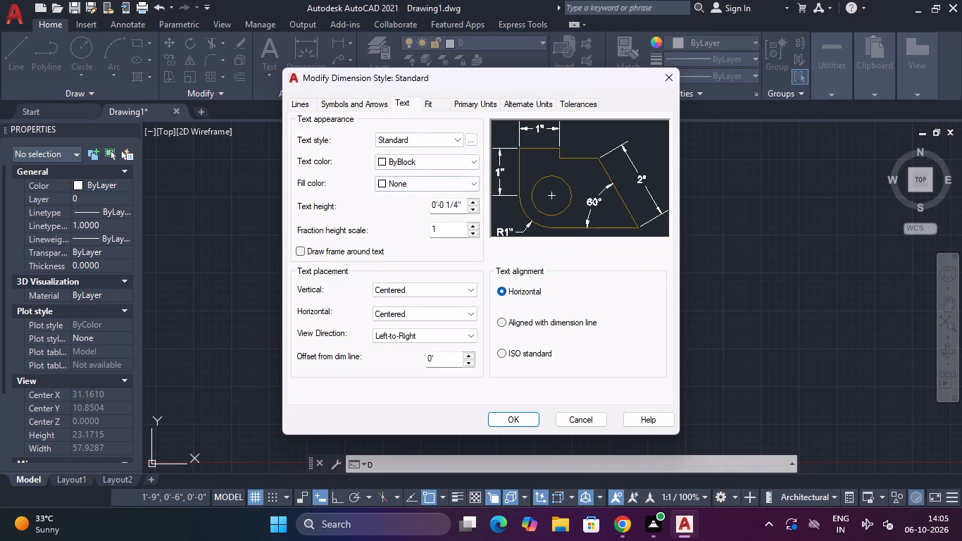
{"action": "left_click_drag", "start_coordinate": [462, 201], "coordinate": [409, 197]}
{"action": "key", "text": "BackSpace"}
{"action": "key", "text": "6"}
{"action": "key", "text": "shift+quotedbl"}
Set the arrow size of the Standard dimension style to 6".
{"action": "left_click", "coordinate": [382, 101]}
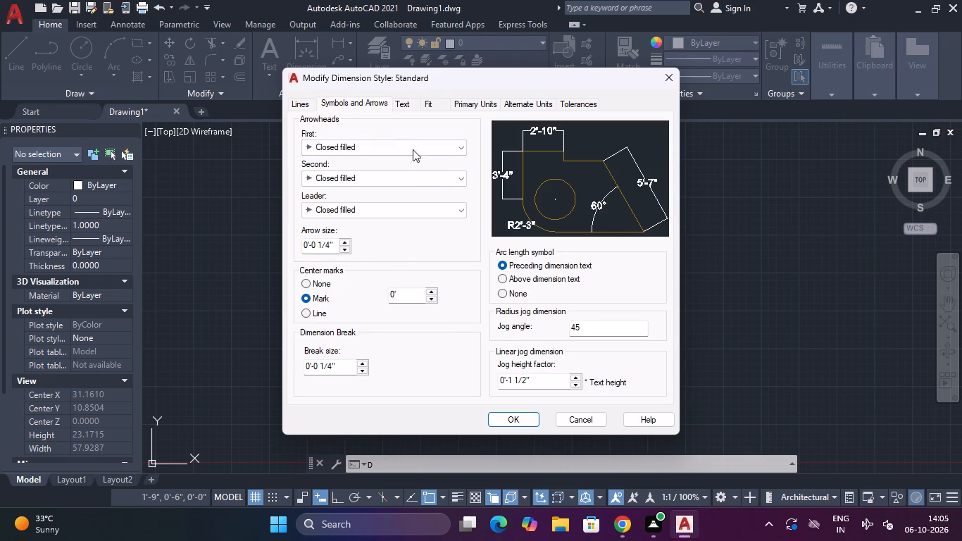
{"action": "left_click_drag", "start_coordinate": [332, 240], "coordinate": [244, 255]}
{"action": "key", "text": "BackSpace"}
{"action": "key", "text": "6"}
{"action": "key", "text": "shift+quotedbl"}
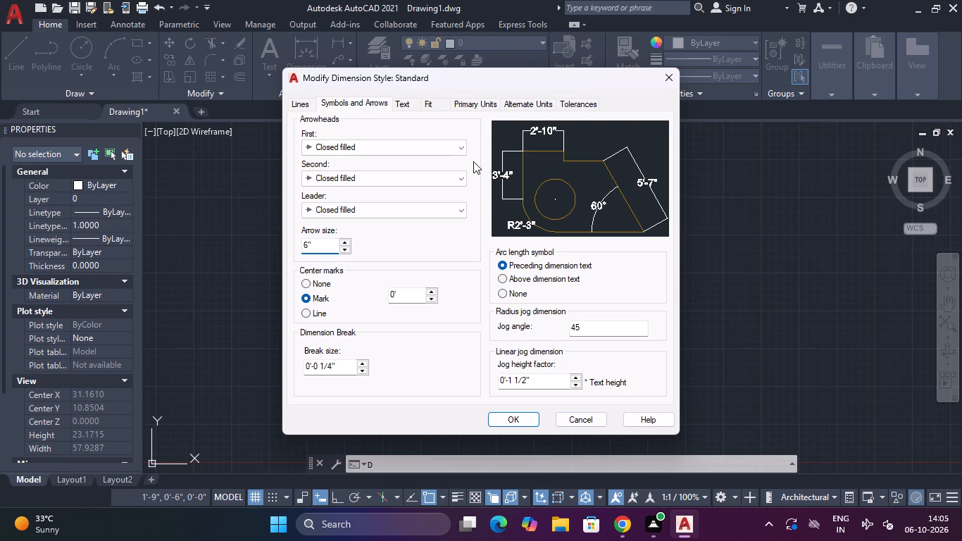
Apply the changes to the Standard dimension style, make it current and close the Dimension Style Manager.
{"action": "left_click", "coordinate": [402, 106]}
{"action": "left_click", "coordinate": [469, 106]}
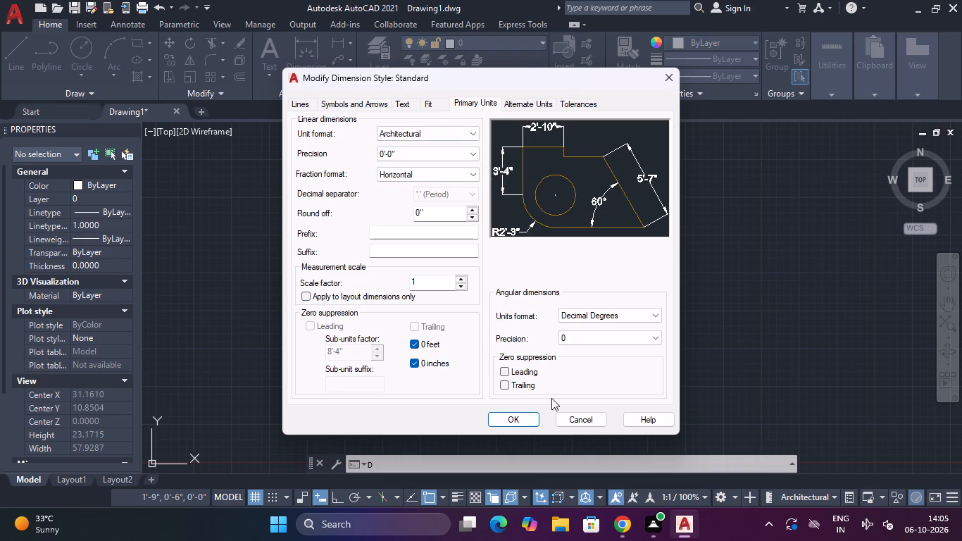
{"action": "left_click", "coordinate": [522, 413]}
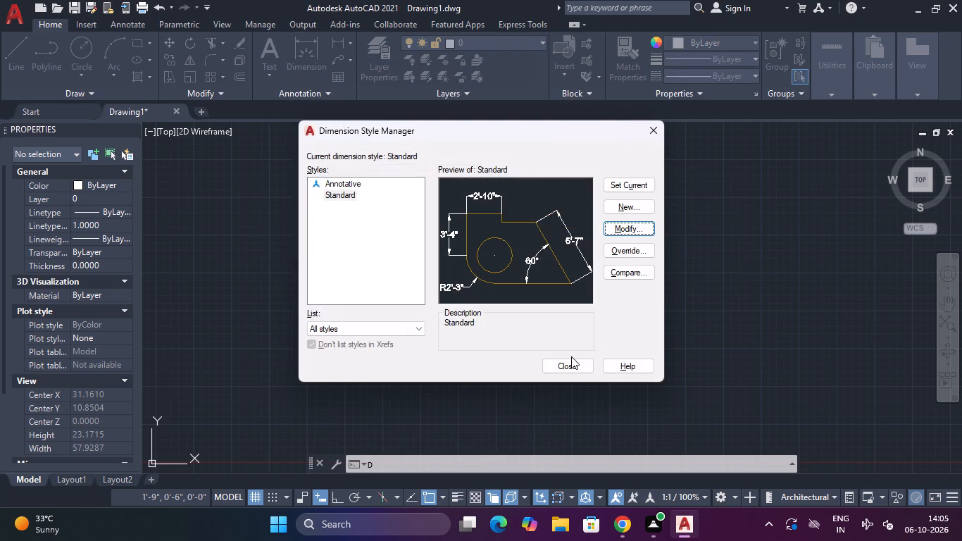
{"action": "double_click", "coordinate": [629, 189]}
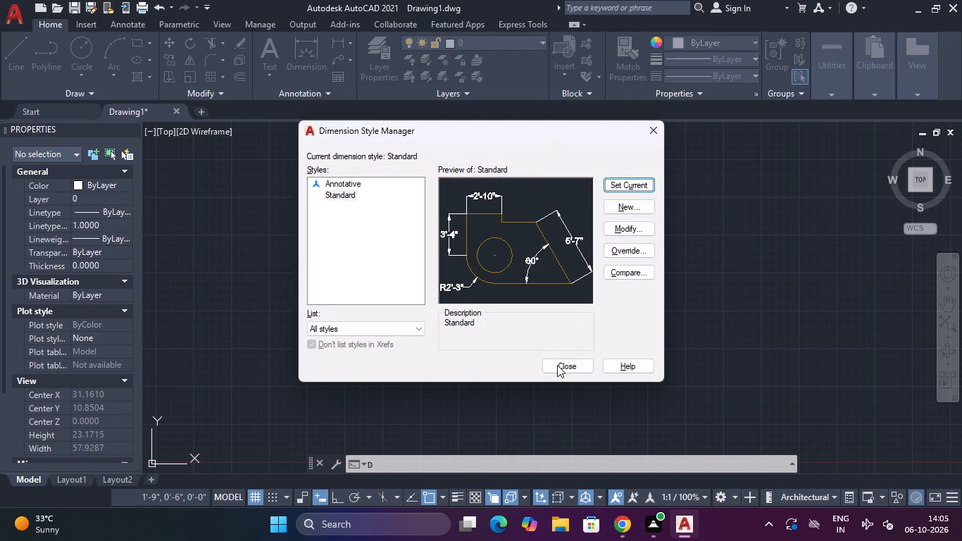
{"action": "left_click", "coordinate": [562, 373]}
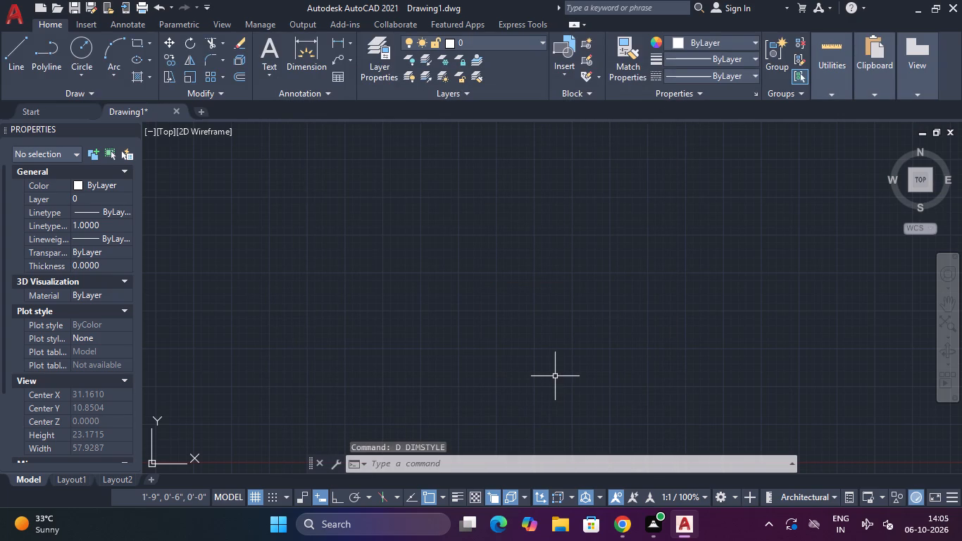
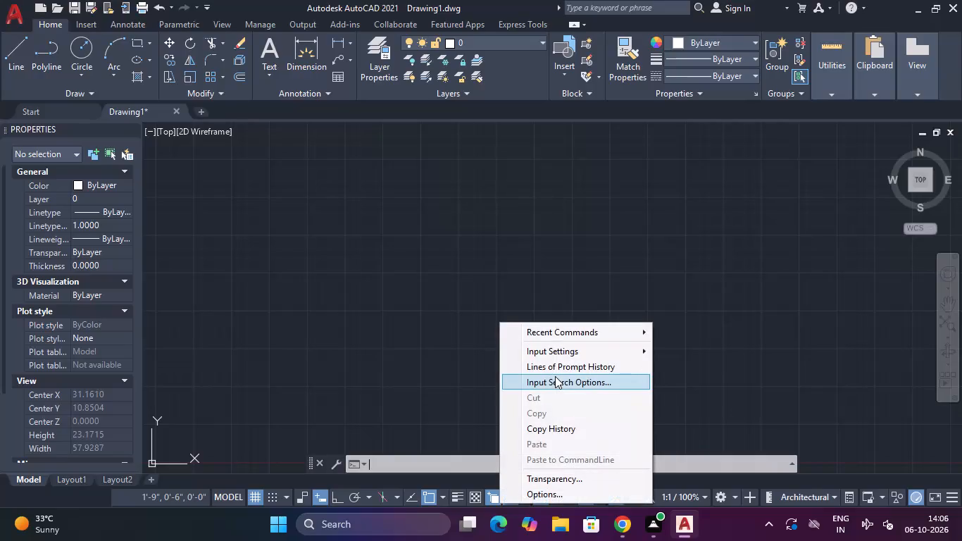
Draw a rectangle 40' wide and 45' high for the building outline.
{"action": "left_click", "coordinate": [643, 178]}
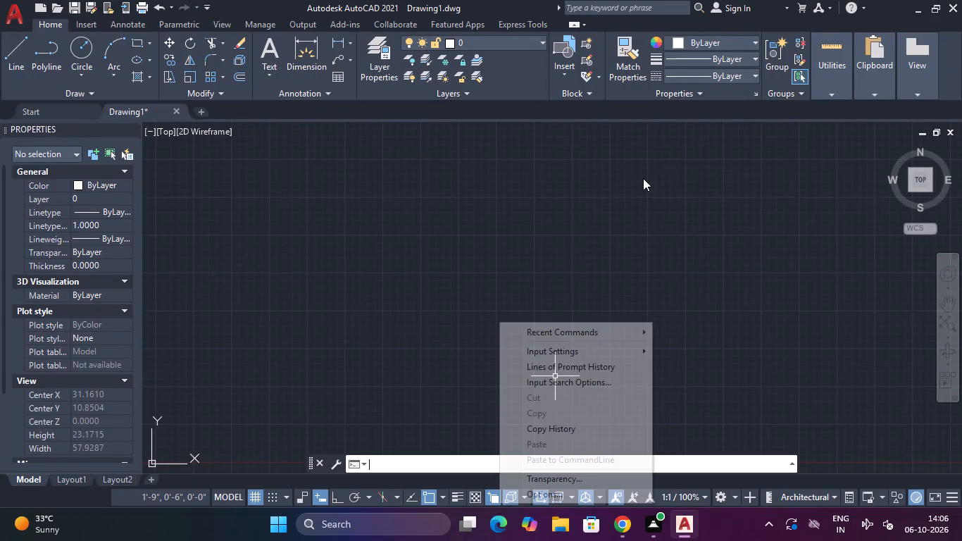
{"action": "type", "text": "REC"}
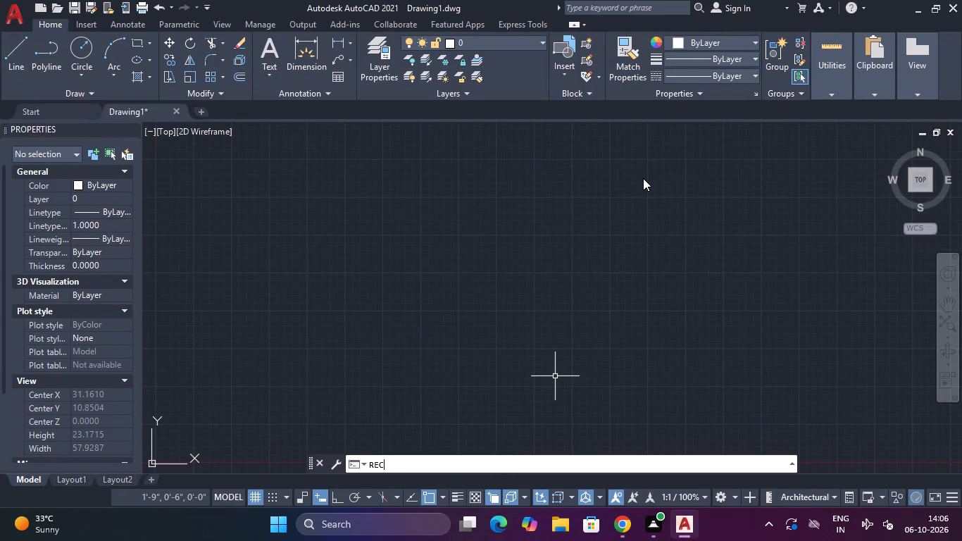
{"action": "key", "text": "Return"}
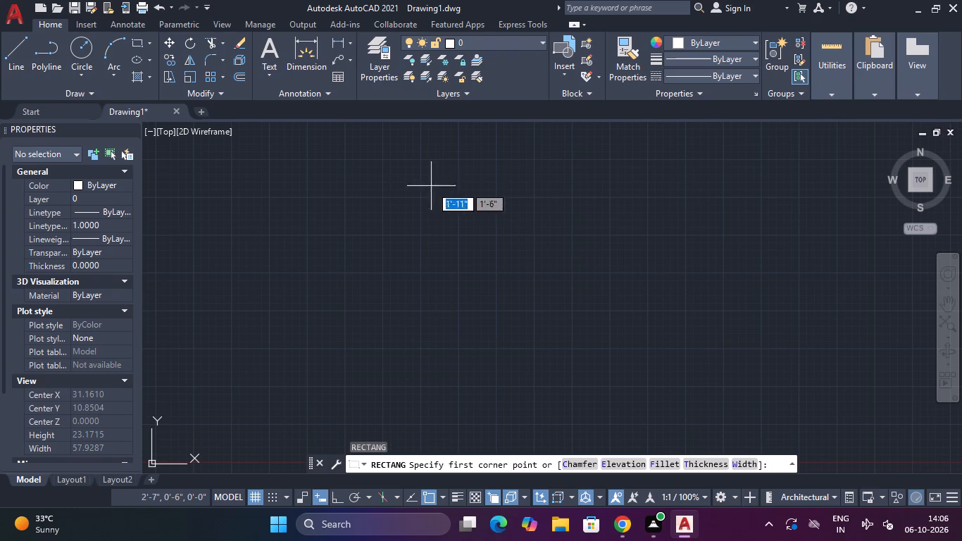
{"action": "left_click", "coordinate": [431, 186]}
{"action": "type", "text": "40"}
{"action": "key", "text": "apostrophe"}
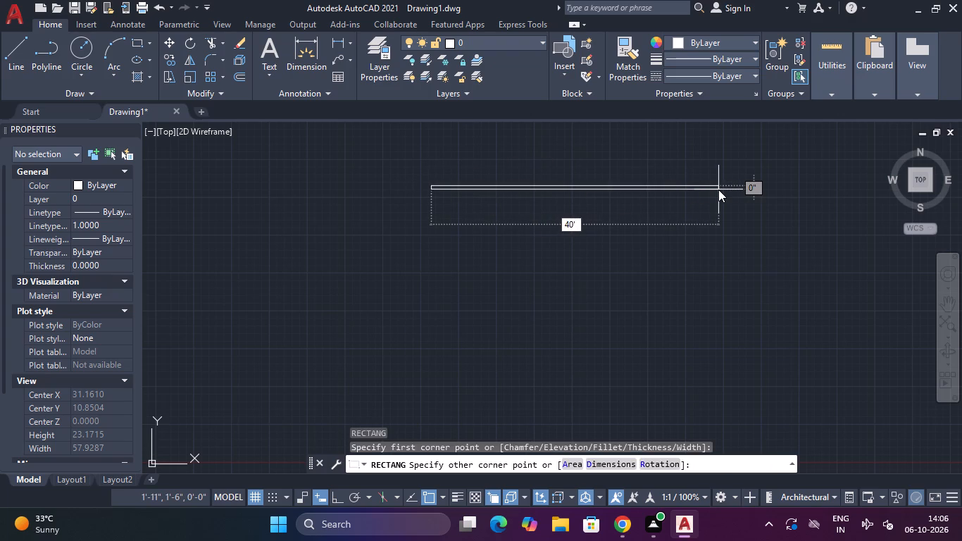
{"action": "key", "text": "Tab"}
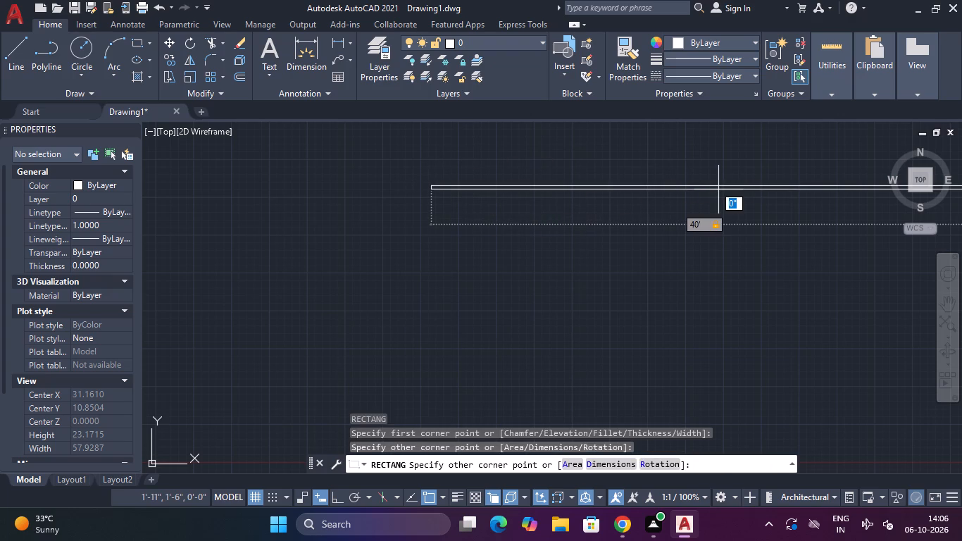
{"action": "type", "text": "45"}
{"action": "key", "text": "apostrophe"}
{"action": "key", "text": "Return"}
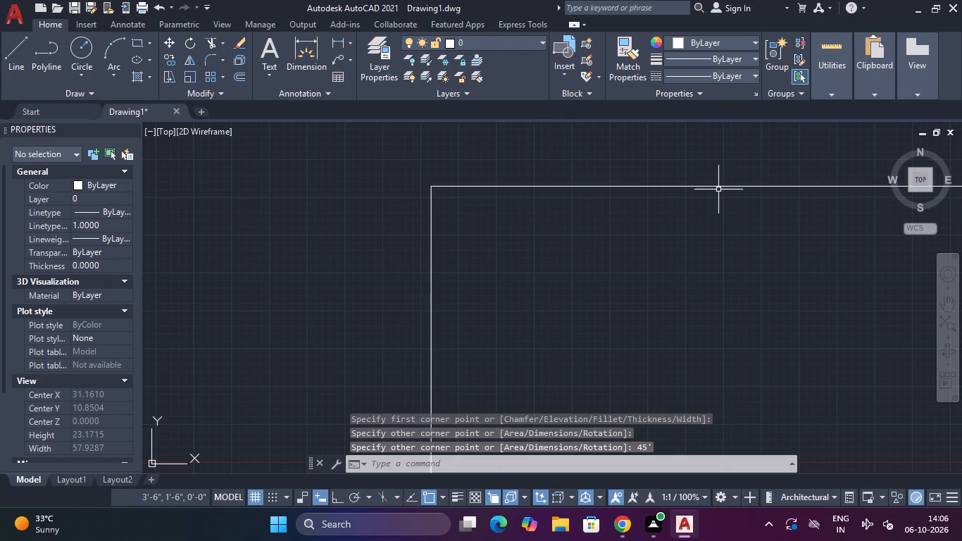
Move the UCS origin from the rectangle's upper-left corner to an empty area far below and left of it.
{"action": "scroll", "coordinate": [743, 244], "scroll_direction": "down", "scroll_amount": 4}
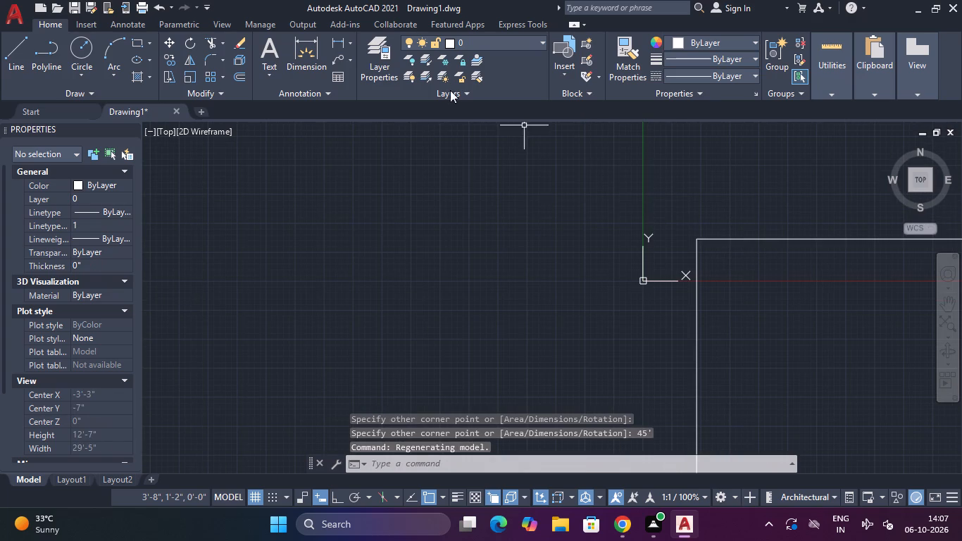
{"action": "middle_click_drag", "start_coordinate": [836, 377], "coordinate": [823, 368]}
{"action": "middle_click_drag", "start_coordinate": [583, 200], "coordinate": [576, 199]}
{"action": "scroll", "coordinate": [807, 328], "scroll_direction": "down", "scroll_amount": 4}
{"action": "middle_click_drag", "start_coordinate": [818, 330], "coordinate": [814, 328]}
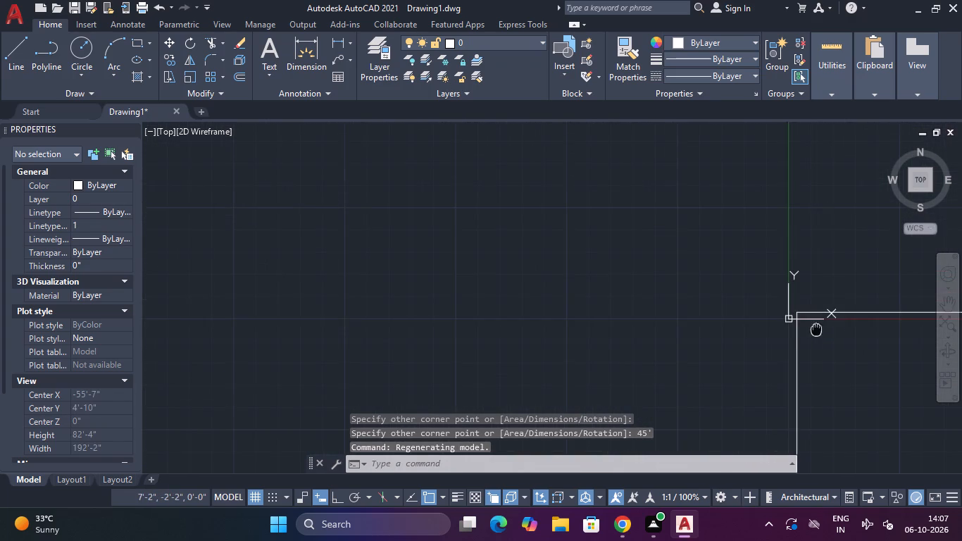
{"action": "middle_click_drag", "start_coordinate": [814, 328], "coordinate": [670, 243]}
{"action": "left_click", "coordinate": [644, 232]}
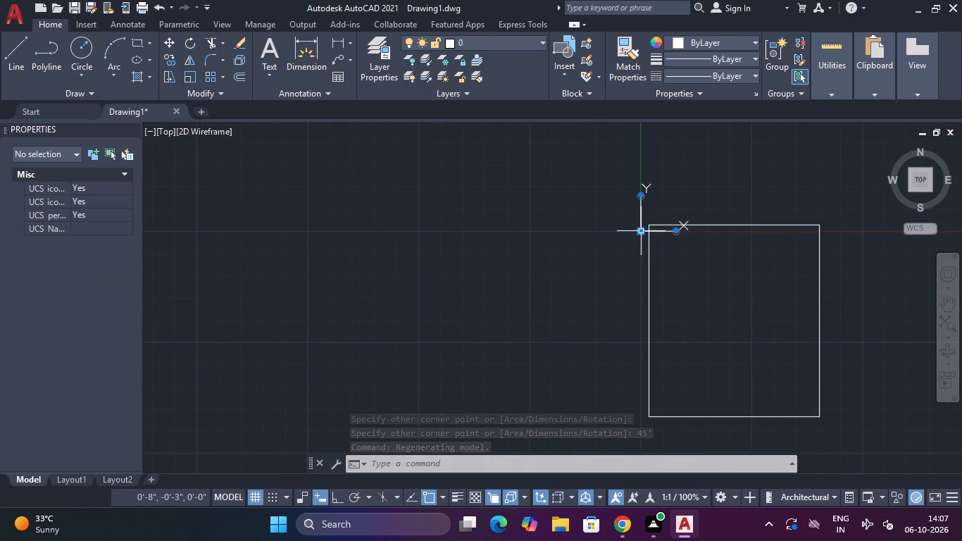
{"action": "left_click_drag", "start_coordinate": [644, 232], "coordinate": [91, 474]}
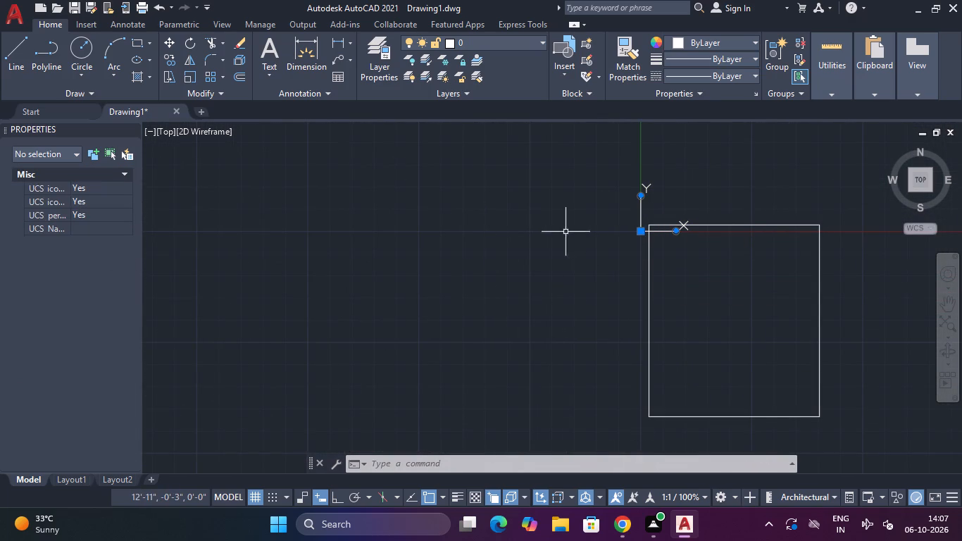
{"action": "left_click_drag", "start_coordinate": [639, 230], "coordinate": [496, 311]}
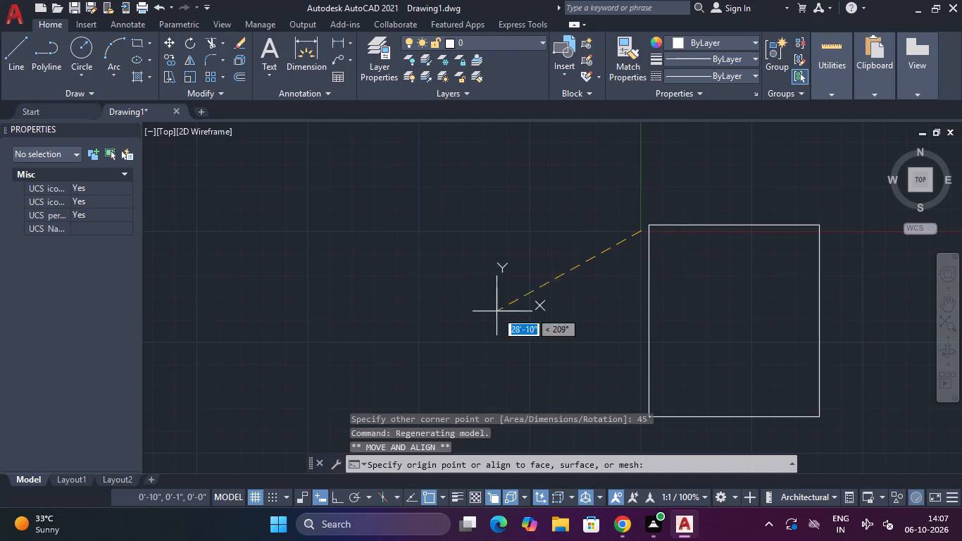
{"action": "left_click_drag", "start_coordinate": [496, 311], "coordinate": [65, 536]}
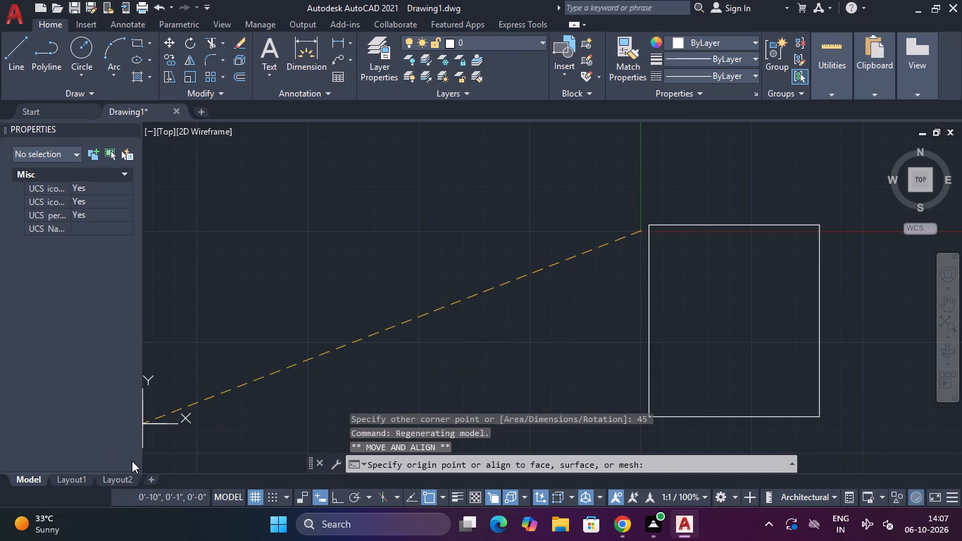
{"action": "left_click", "coordinate": [145, 463]}
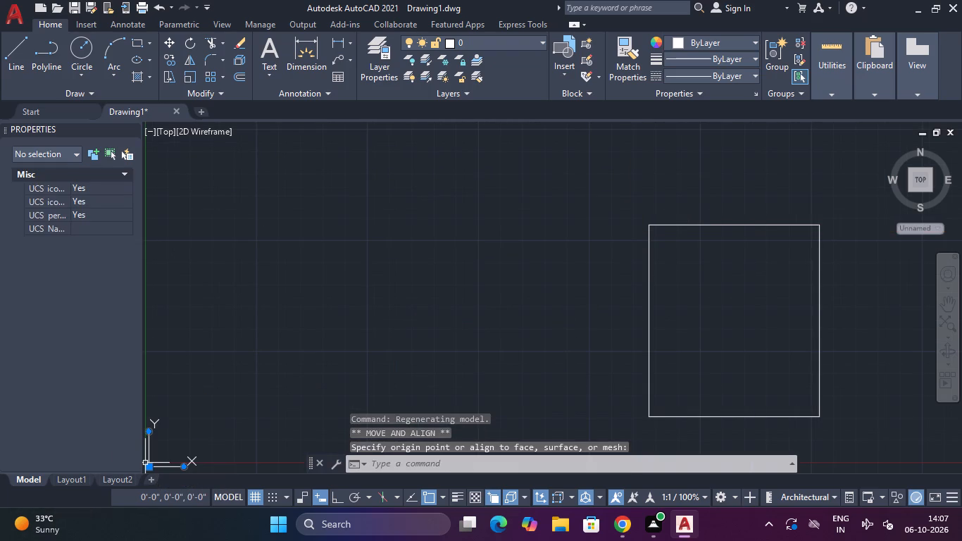
{"action": "middle_click_drag", "start_coordinate": [785, 358], "coordinate": [475, 334]}
{"action": "key", "text": "Escape"}
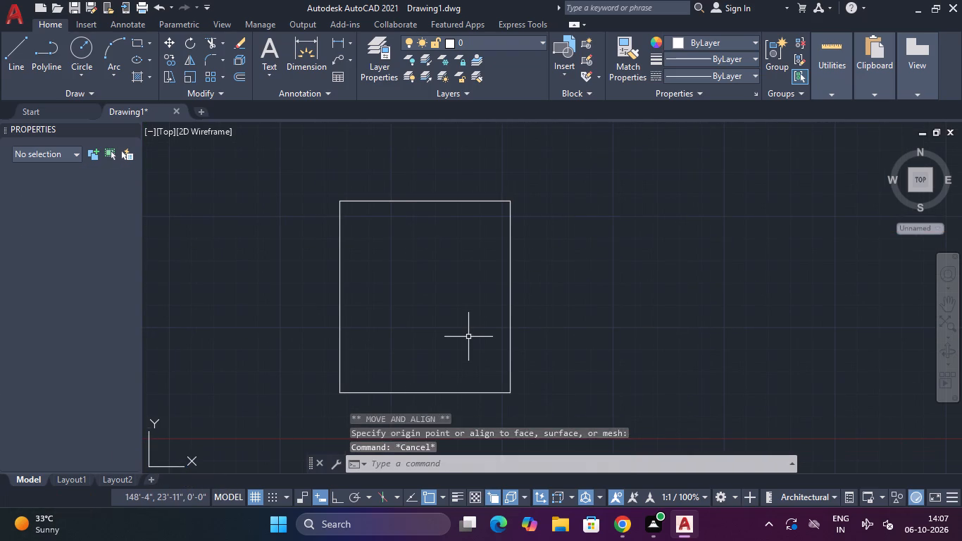
{"action": "key", "text": "Escape"}
Offset the rectangle 9" inward to form the outer wall thickness.
{"action": "type", "text": "O"}
{"action": "key", "text": "space"}
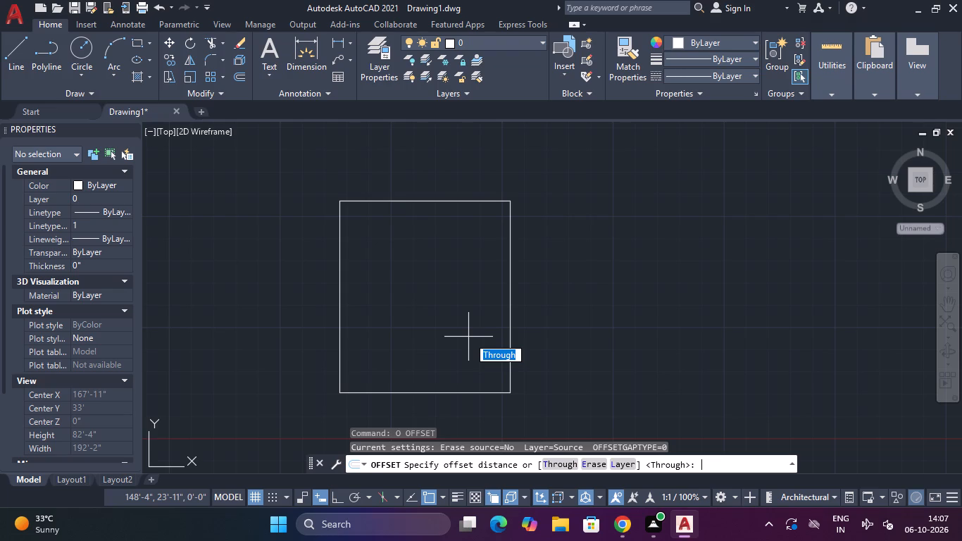
{"action": "key", "text": "9"}
{"action": "key", "text": "shift+quotedbl"}
{"action": "key", "text": "Return"}
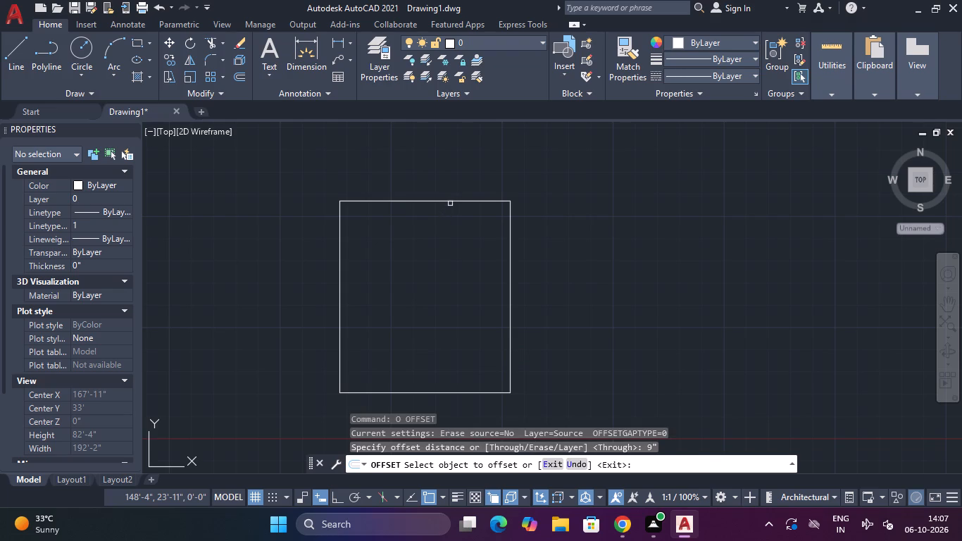
{"action": "left_click", "coordinate": [450, 203]}
{"action": "left_click", "coordinate": [451, 235]}
{"action": "key", "text": "Escape"}
{"action": "key", "text": "Escape"}
{"action": "key", "text": "Escape"}
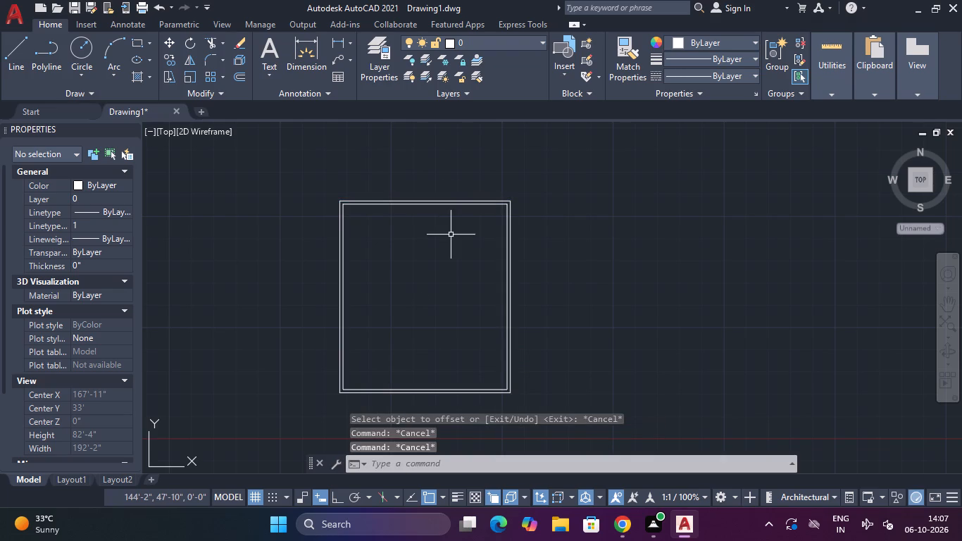
Explode the inner rectangle into separate lines.
{"action": "scroll", "coordinate": [469, 205], "scroll_direction": "up", "scroll_amount": 1}
{"action": "left_click", "coordinate": [473, 203]}
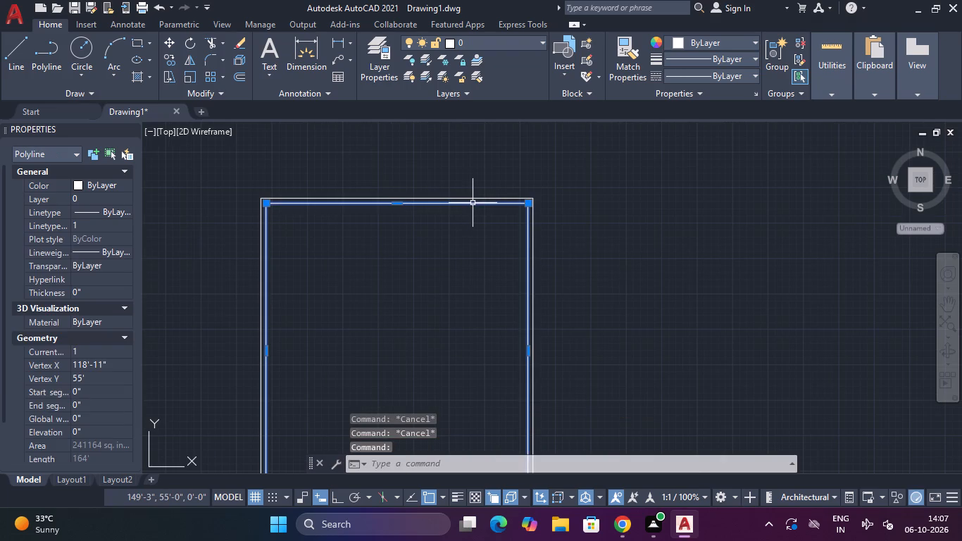
{"action": "type", "text": "EXP"}
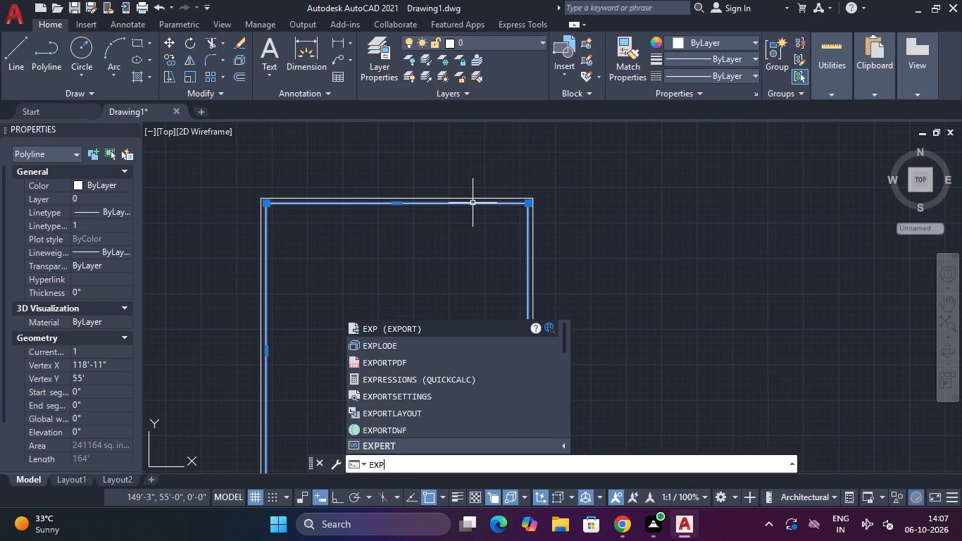
{"action": "key", "text": "Down"}
{"action": "key", "text": "Return"}
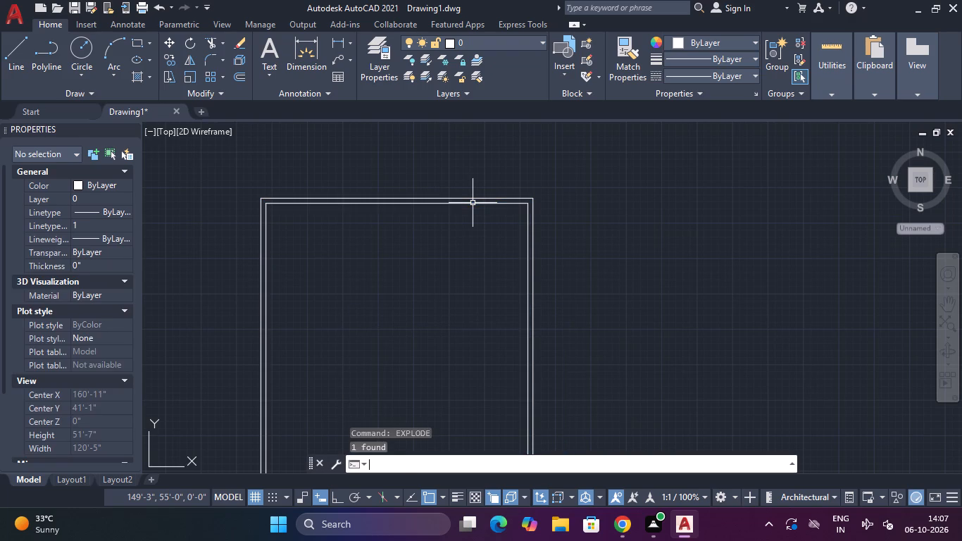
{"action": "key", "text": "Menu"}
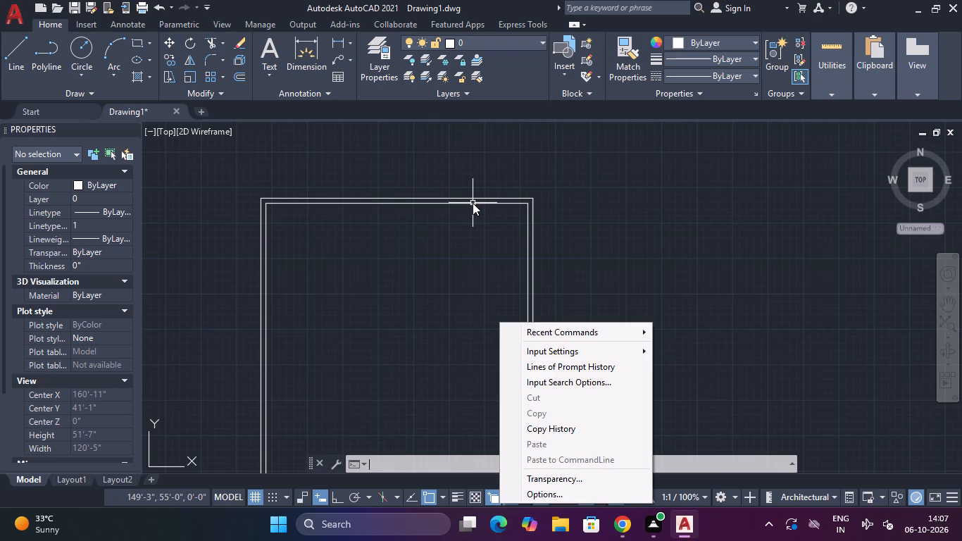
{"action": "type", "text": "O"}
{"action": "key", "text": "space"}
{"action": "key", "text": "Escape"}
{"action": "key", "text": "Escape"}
Offset the top inner wall line 12' downward into the plan.
{"action": "type", "text": "O"}
{"action": "key", "text": "space"}
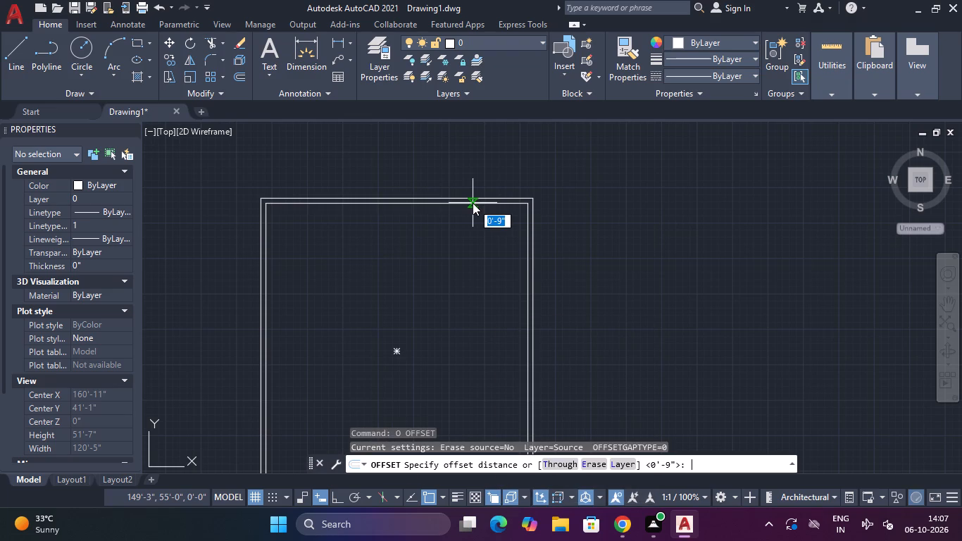
{"action": "type", "text": "12'"}
{"action": "key", "text": "Return"}
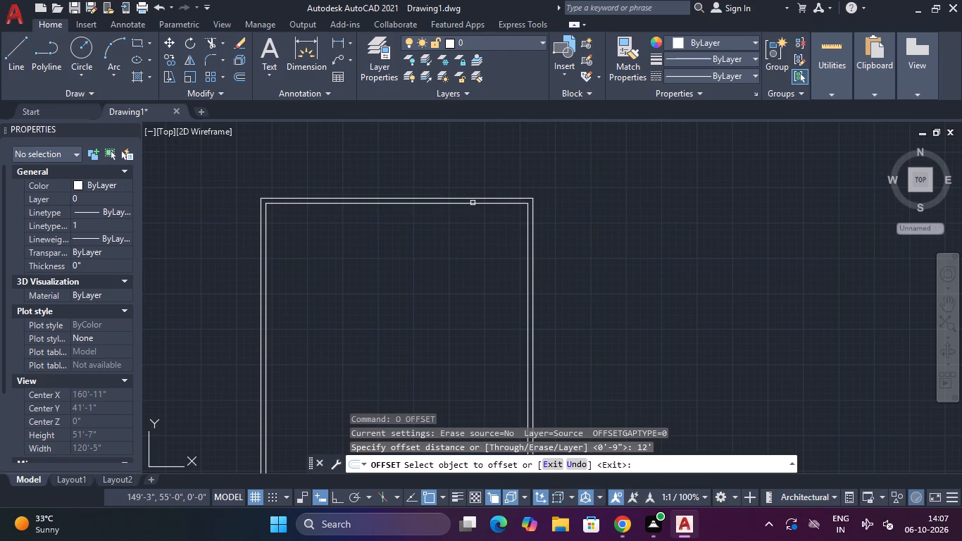
{"action": "left_click", "coordinate": [473, 203]}
{"action": "left_click", "coordinate": [465, 343]}
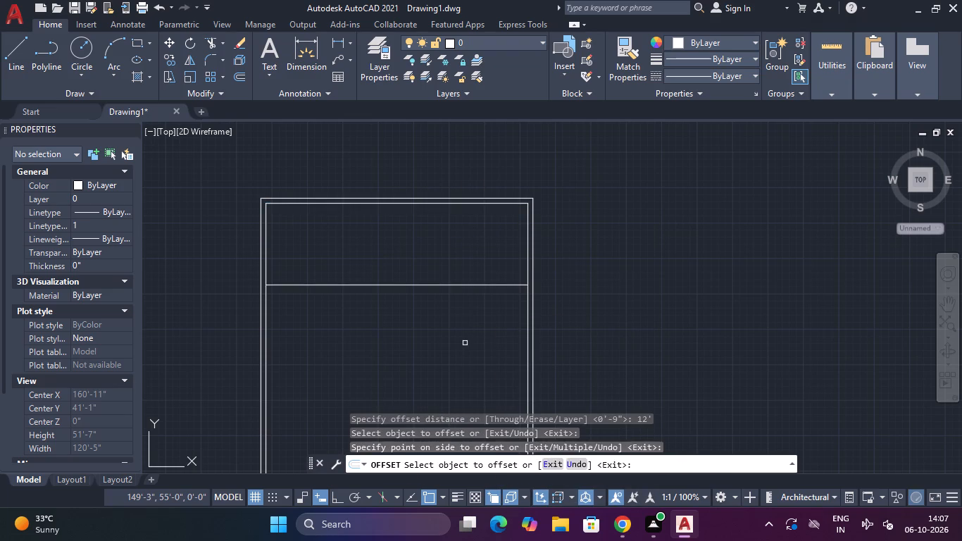
{"action": "key", "text": "Escape"}
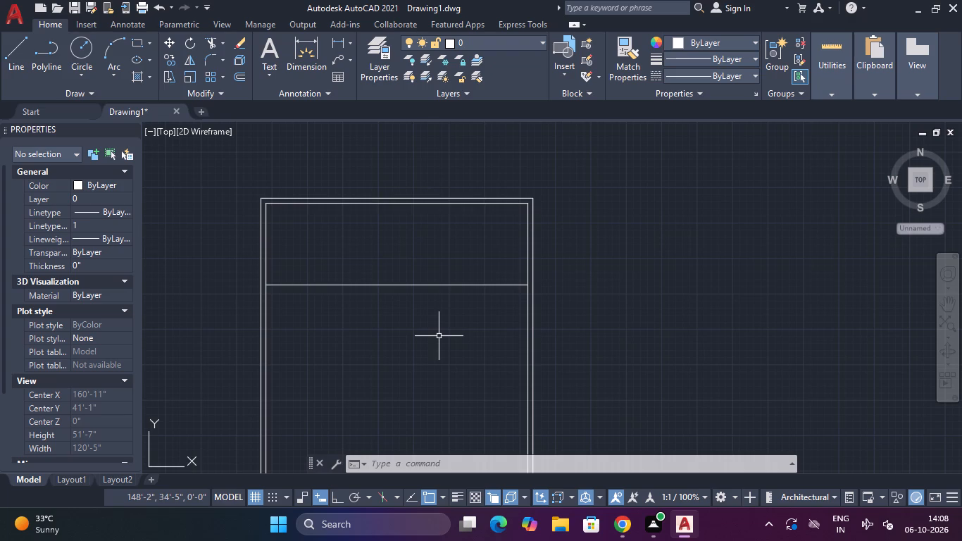
Offset the new horizontal partition line 4" downward to give the interior wall its thickness.
{"action": "type", "text": "O"}
{"action": "key", "text": "space"}
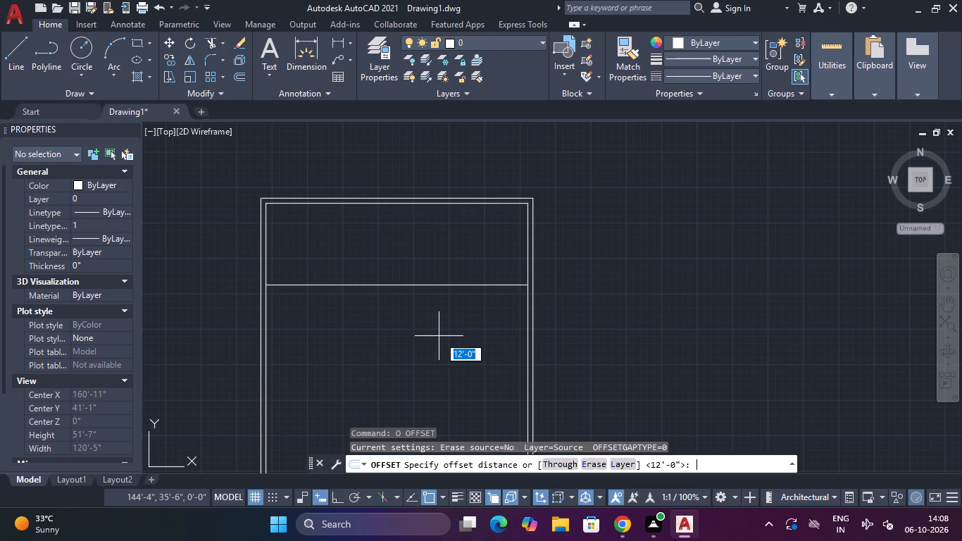
{"action": "type", "text": "4\""}
{"action": "key", "text": "Return"}
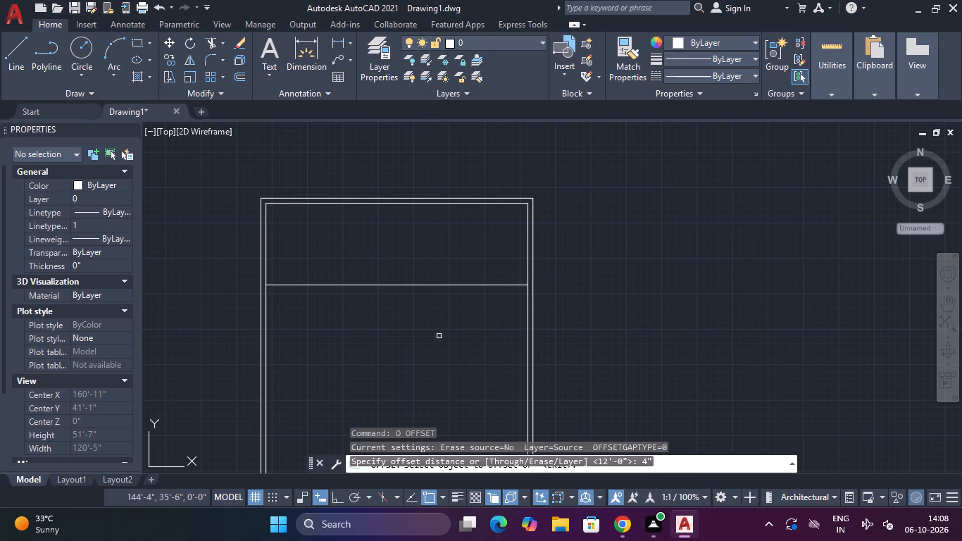
{"action": "left_click", "coordinate": [430, 286]}
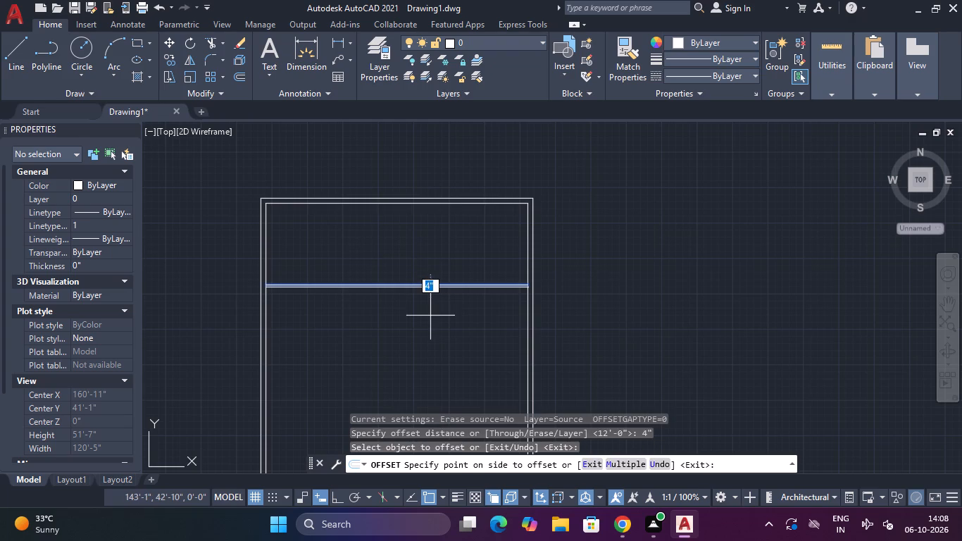
{"action": "left_click", "coordinate": [430, 316]}
{"action": "key", "text": "Escape"}
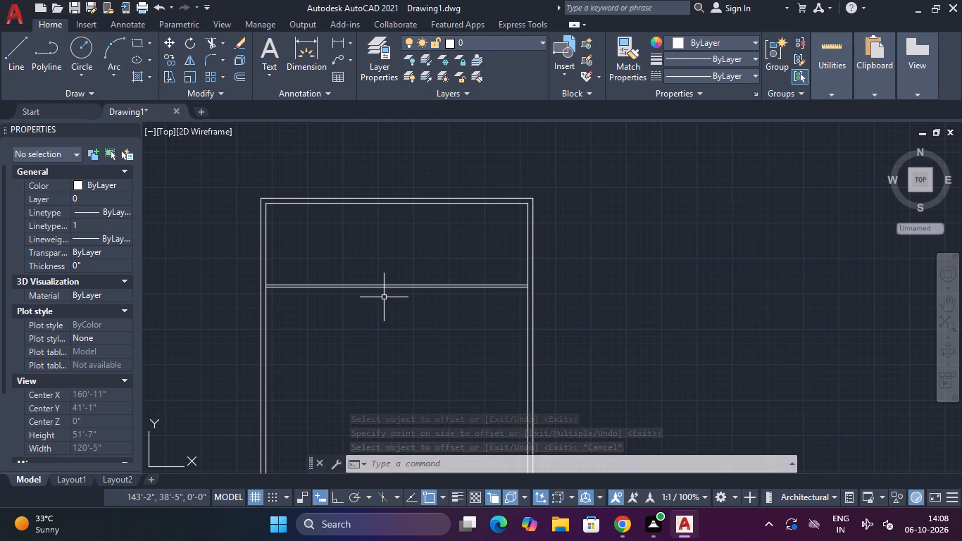
{"action": "key", "text": "Escape"}
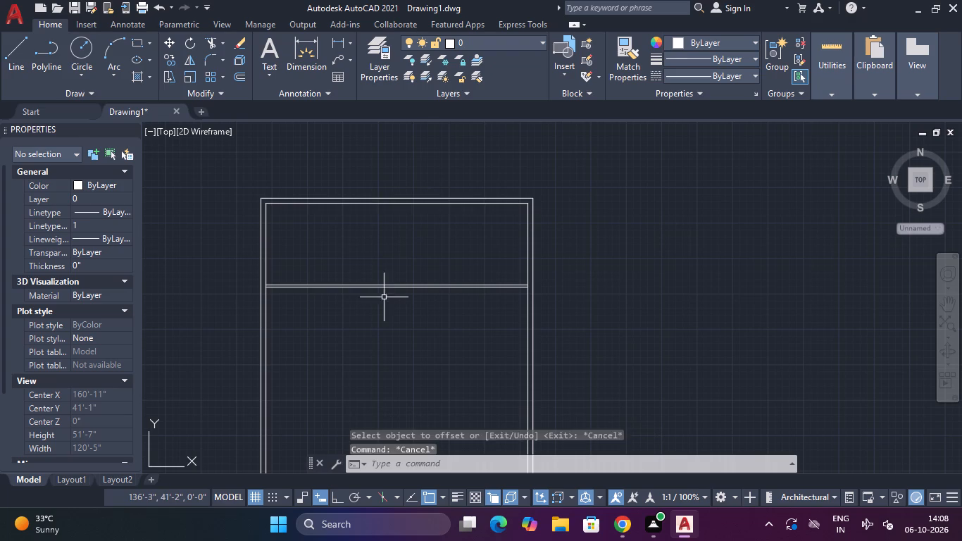
{"action": "key", "text": "Escape"}
Offset the left inner wall line 13' to the right into the plan.
{"action": "type", "text": "O"}
{"action": "key", "text": "space"}
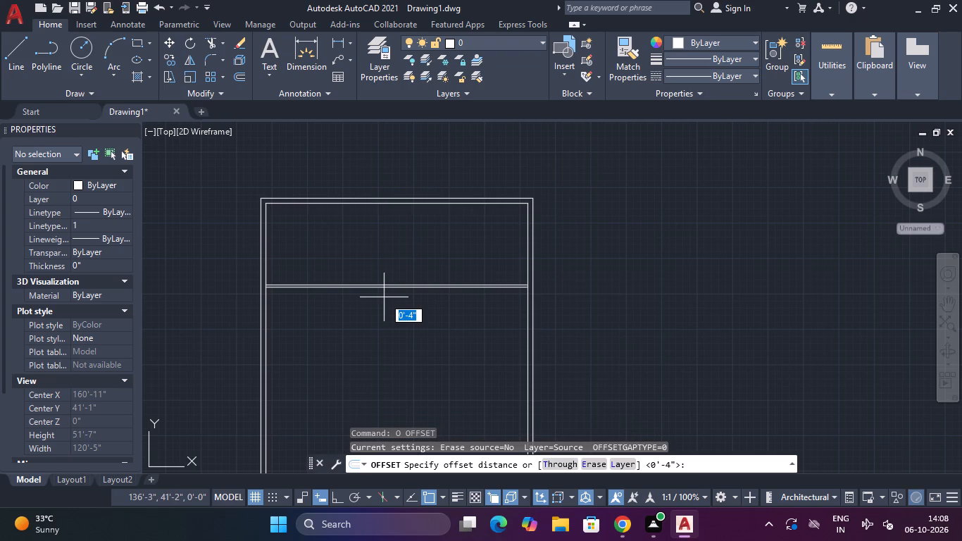
{"action": "type", "text": "13'"}
{"action": "key", "text": "Return"}
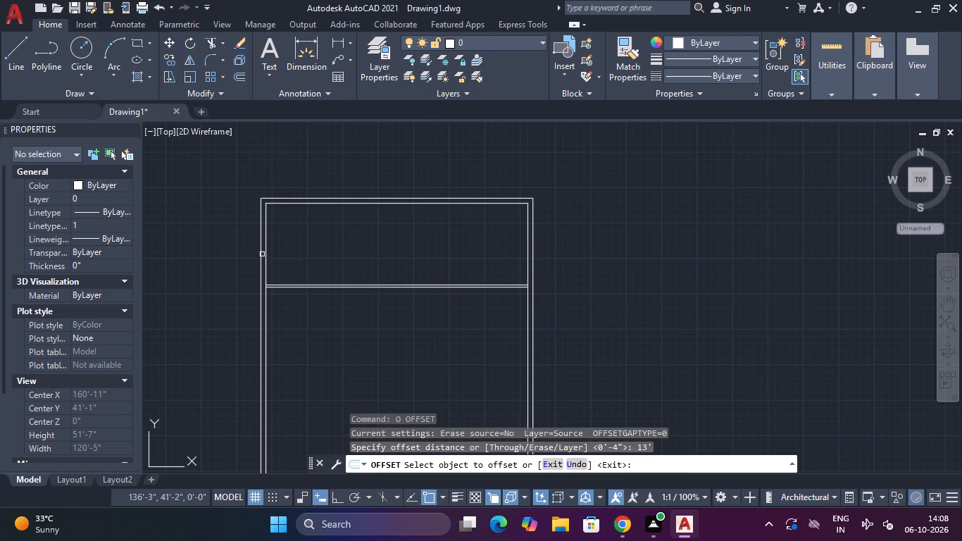
{"action": "left_click", "coordinate": [267, 253]}
{"action": "left_click", "coordinate": [306, 257]}
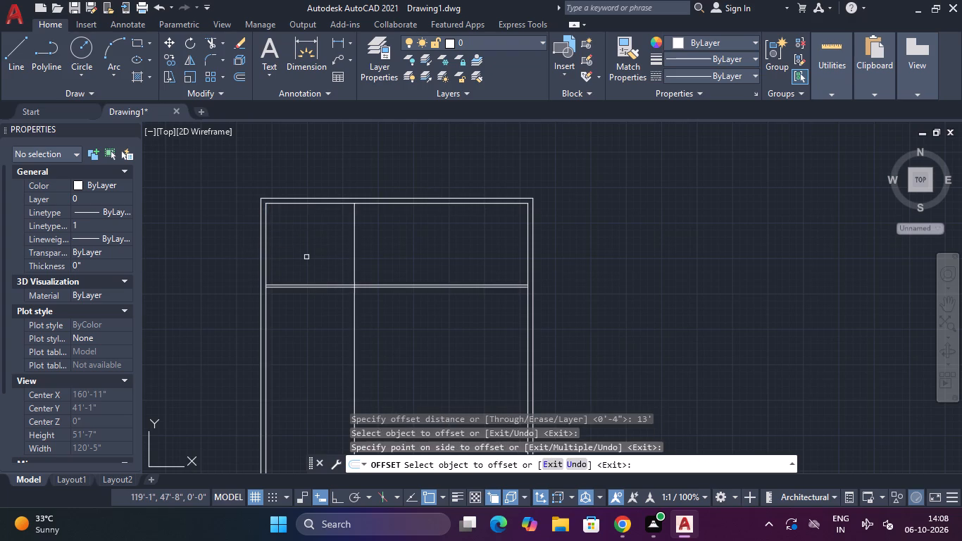
{"action": "key", "text": "Escape"}
{"action": "key", "text": "Escape"}
{"action": "key", "text": "Escape"}
{"action": "key", "text": "Escape"}
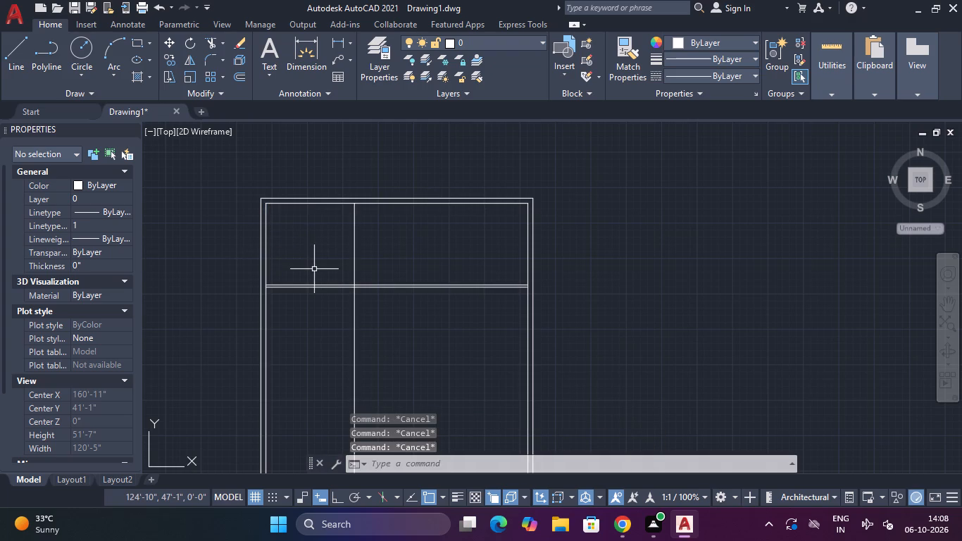
Trim away the part of the new vertical line that runs below the horizontal partition.
{"action": "type", "text": "TR"}
{"action": "key", "text": "space"}
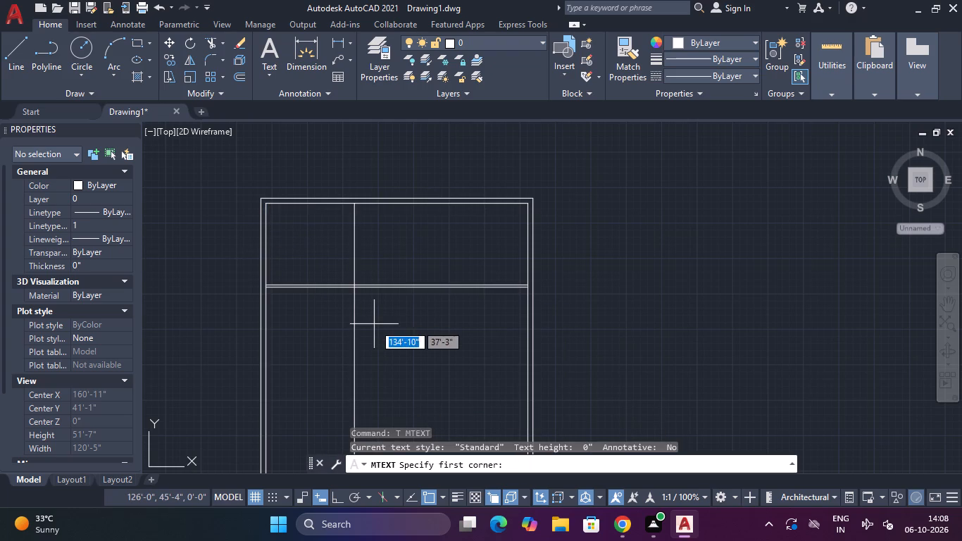
{"action": "key", "text": "Escape"}
{"action": "type", "text": "TR"}
{"action": "key", "text": "space"}
{"action": "left_click", "coordinate": [374, 324]}
{"action": "left_click", "coordinate": [335, 354]}
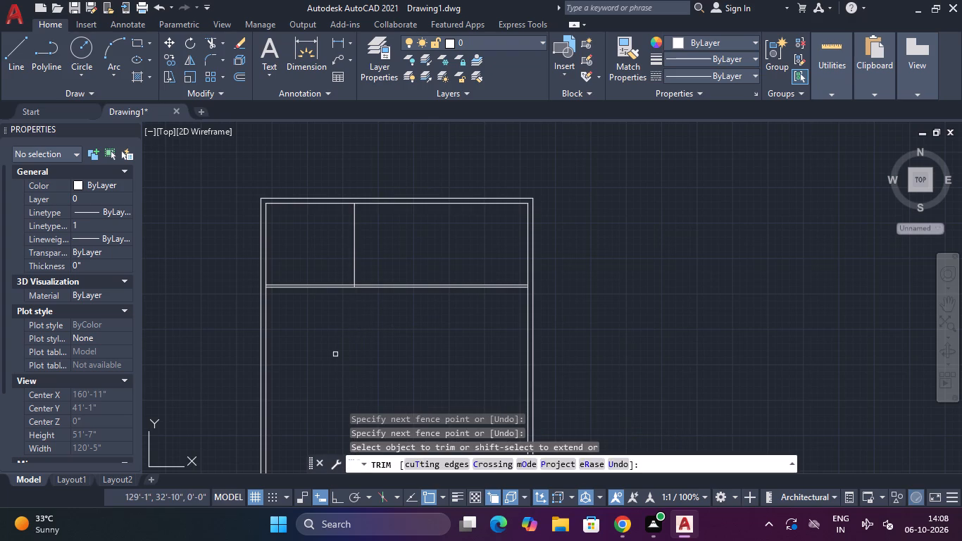
{"action": "key", "text": "Escape"}
Offset the trimmed vertical line 4" to the right to give the partition its thickness.
{"action": "type", "text": "O"}
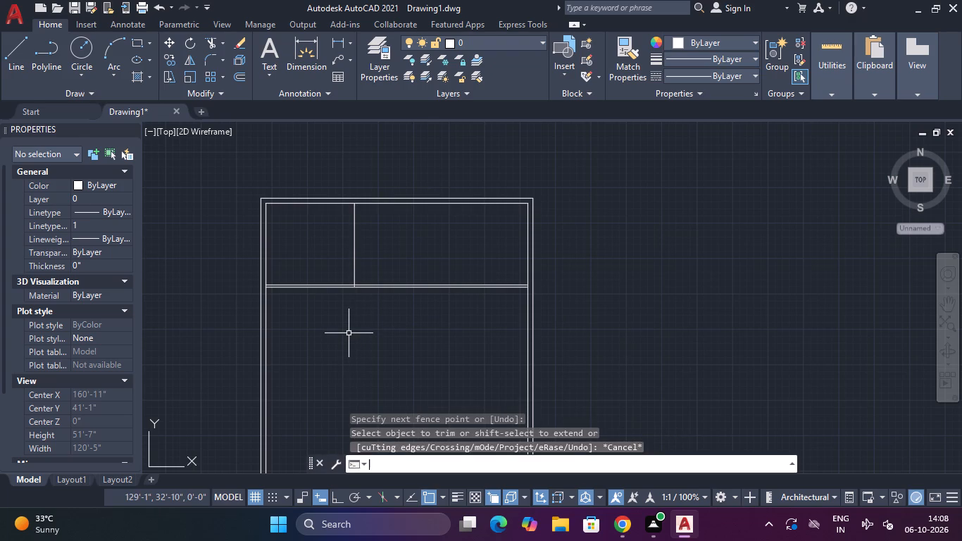
{"action": "key", "text": "space"}
{"action": "key", "text": "4"}
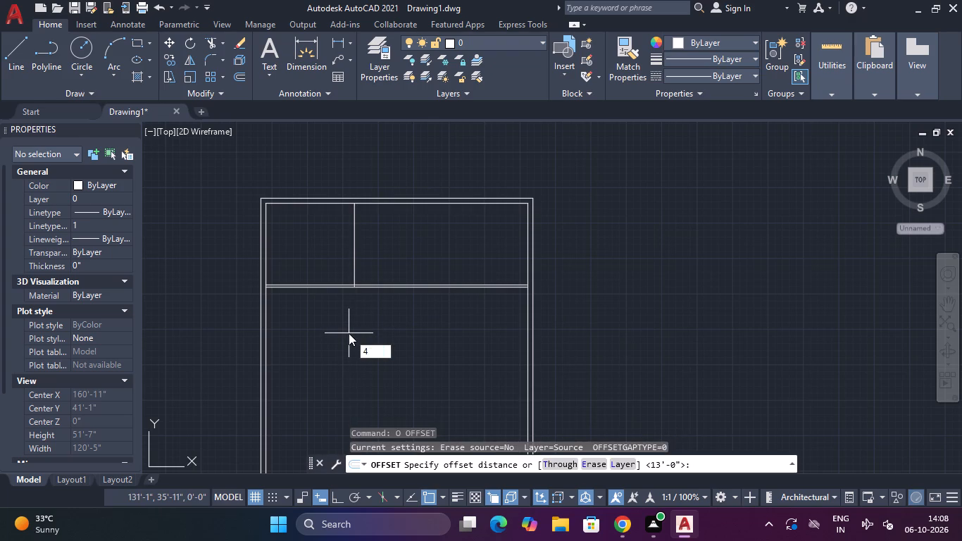
{"action": "key", "text": "shift+quotedbl"}
{"action": "key", "text": "Return"}
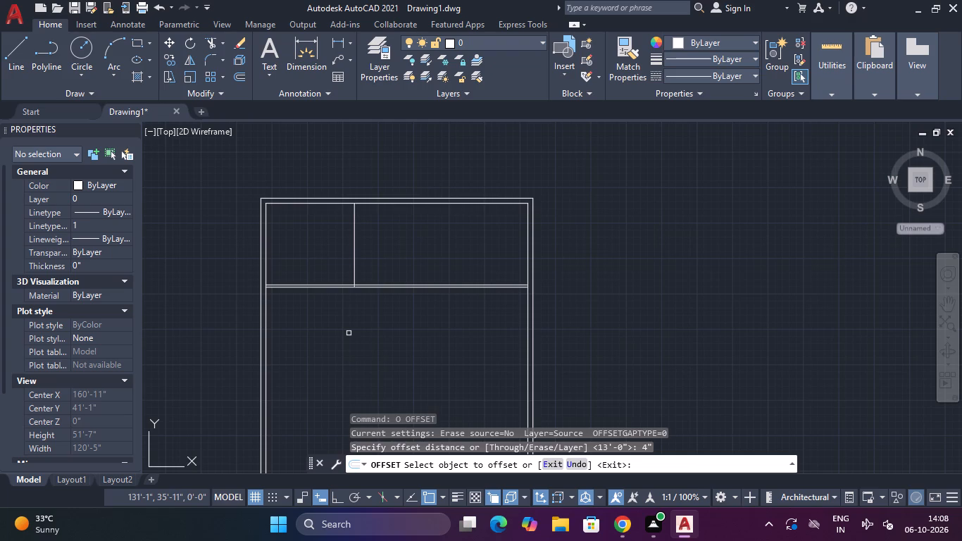
{"action": "left_click", "coordinate": [354, 244]}
{"action": "left_click", "coordinate": [387, 253]}
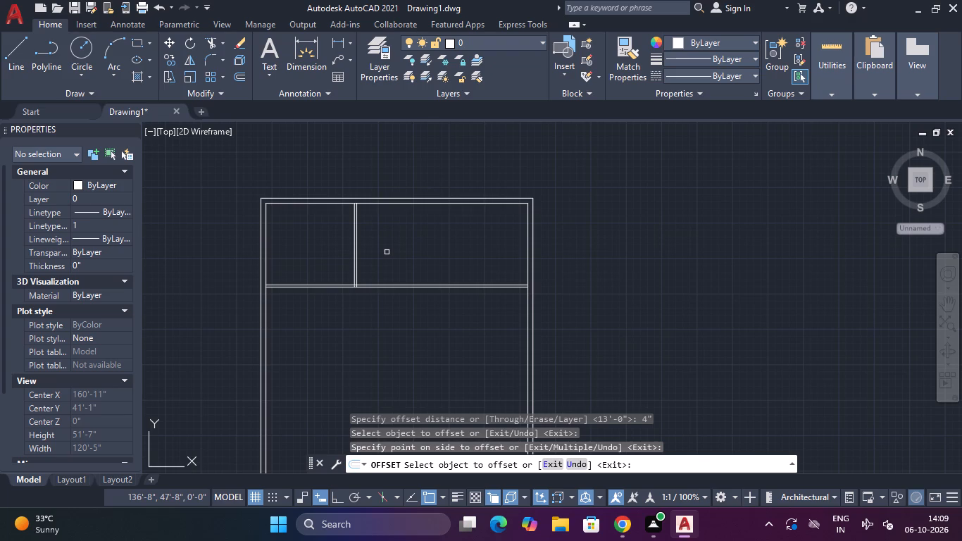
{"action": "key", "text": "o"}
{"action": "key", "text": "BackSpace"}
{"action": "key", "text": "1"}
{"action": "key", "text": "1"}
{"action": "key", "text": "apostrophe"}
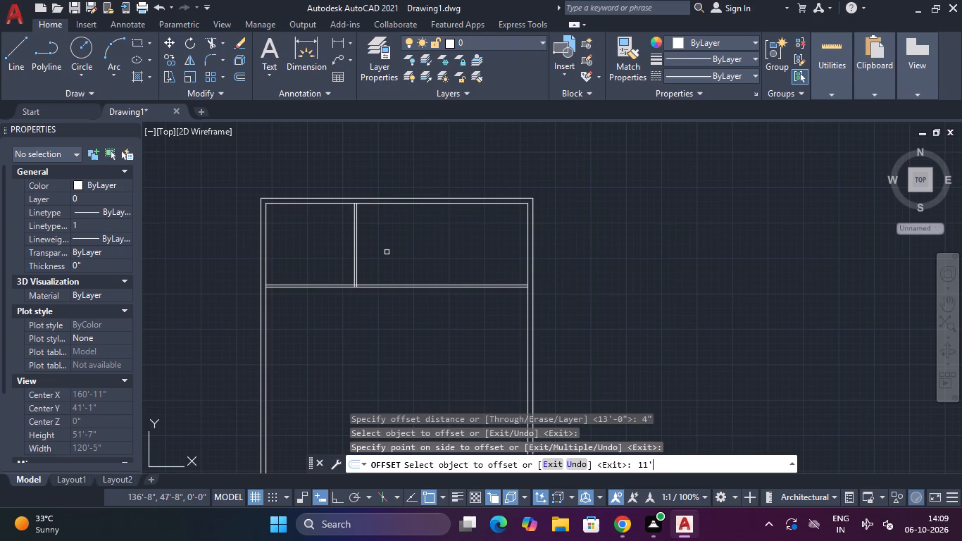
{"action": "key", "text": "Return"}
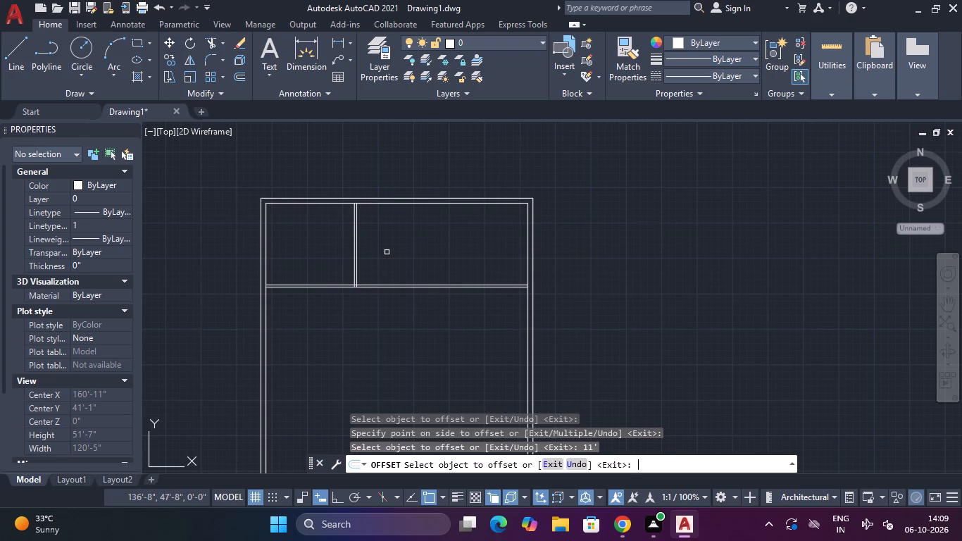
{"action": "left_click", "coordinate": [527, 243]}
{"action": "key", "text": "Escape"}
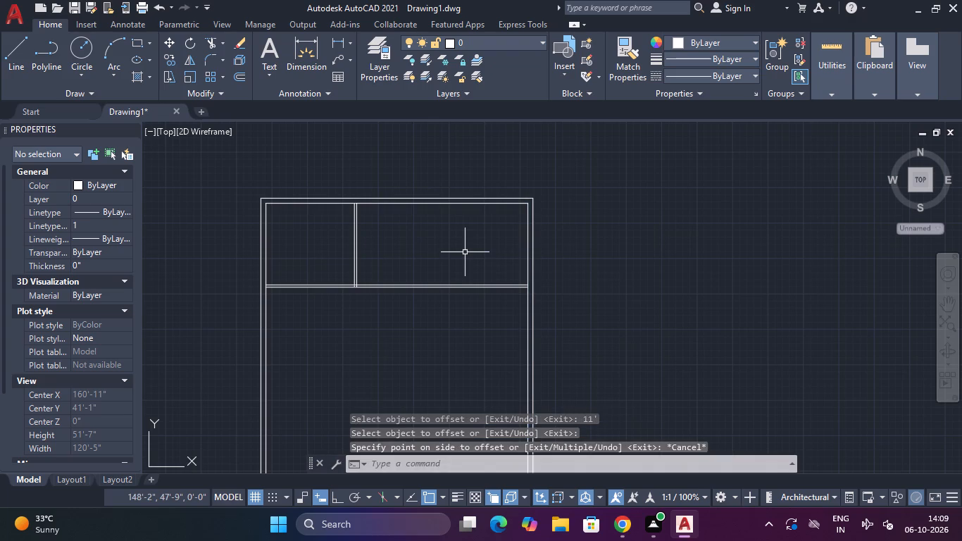
Offset the right inner wall line 11' to the left into the plan.
{"action": "type", "text": "O"}
{"action": "key", "text": "space"}
{"action": "type", "text": "11'"}
{"action": "key", "text": "Return"}
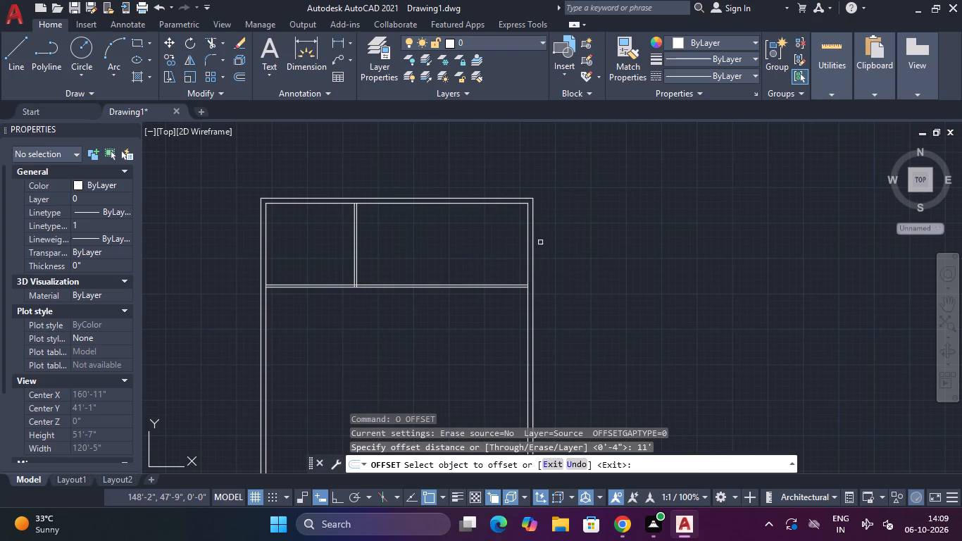
{"action": "left_click", "coordinate": [528, 256]}
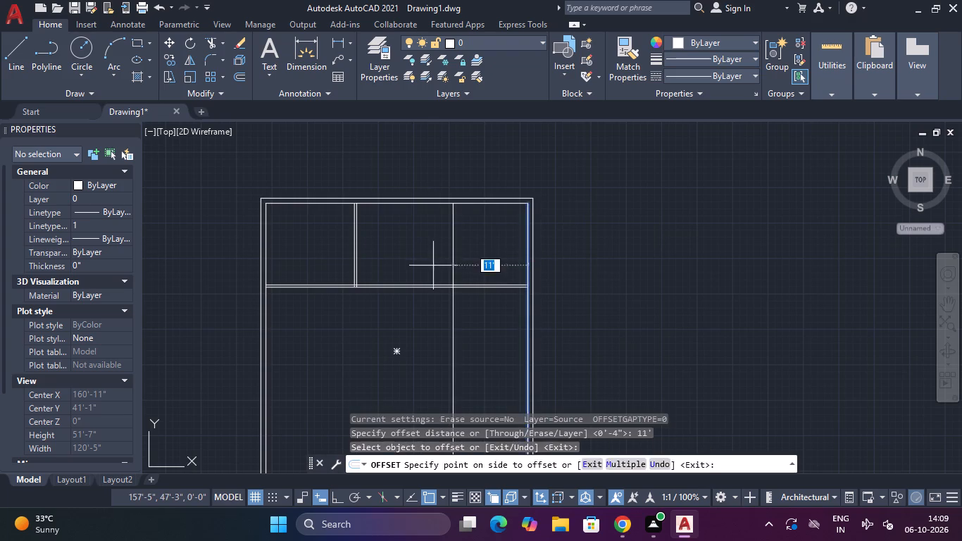
{"action": "left_click", "coordinate": [433, 266]}
{"action": "key", "text": "Escape"}
{"action": "key", "text": "Escape"}
Trim away the part of the second vertical partition line that runs below the horizontal partition.
{"action": "type", "text": "TR"}
{"action": "key", "text": "space"}
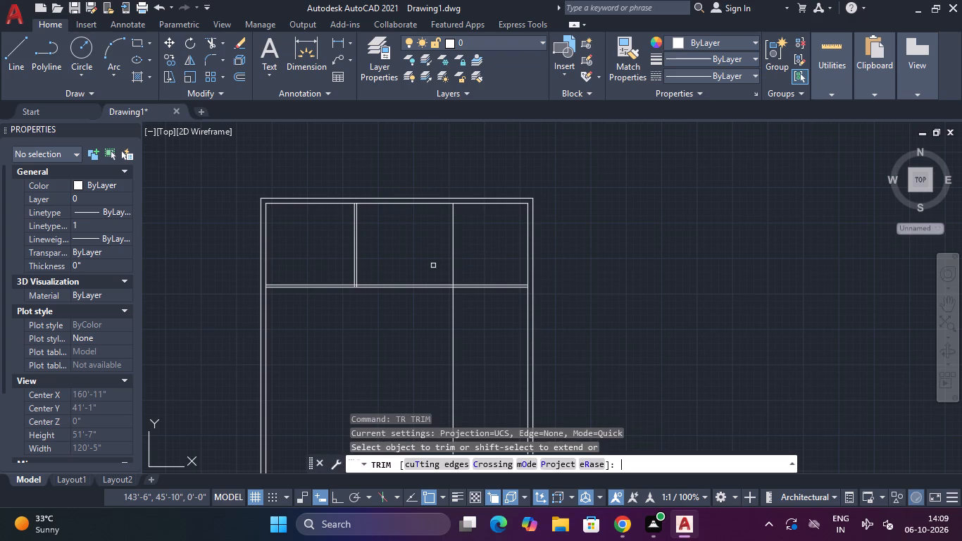
{"action": "left_click", "coordinate": [471, 330]}
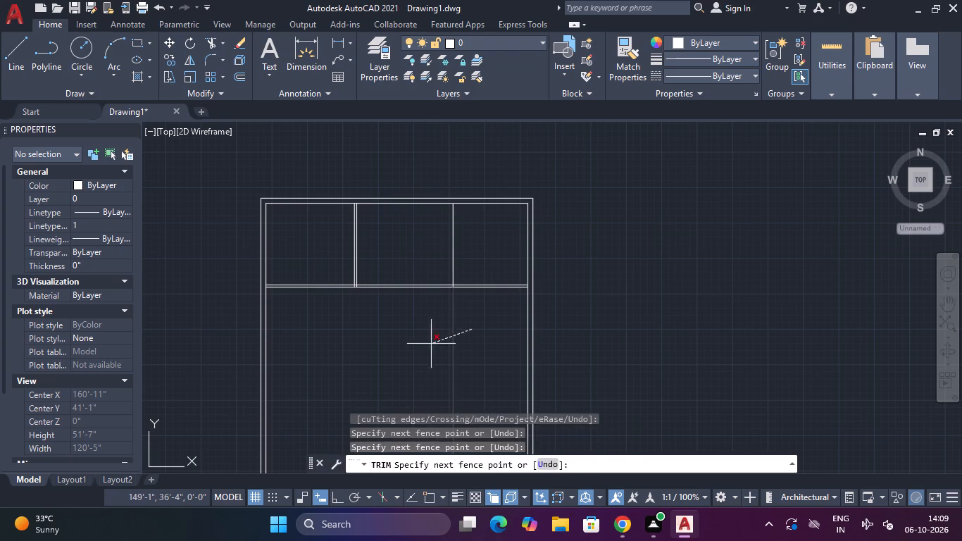
{"action": "left_click", "coordinate": [431, 344]}
{"action": "key", "text": "Escape"}
{"action": "key", "text": "Escape"}
{"action": "key", "text": "Escape"}
{"action": "key", "text": "Escape"}
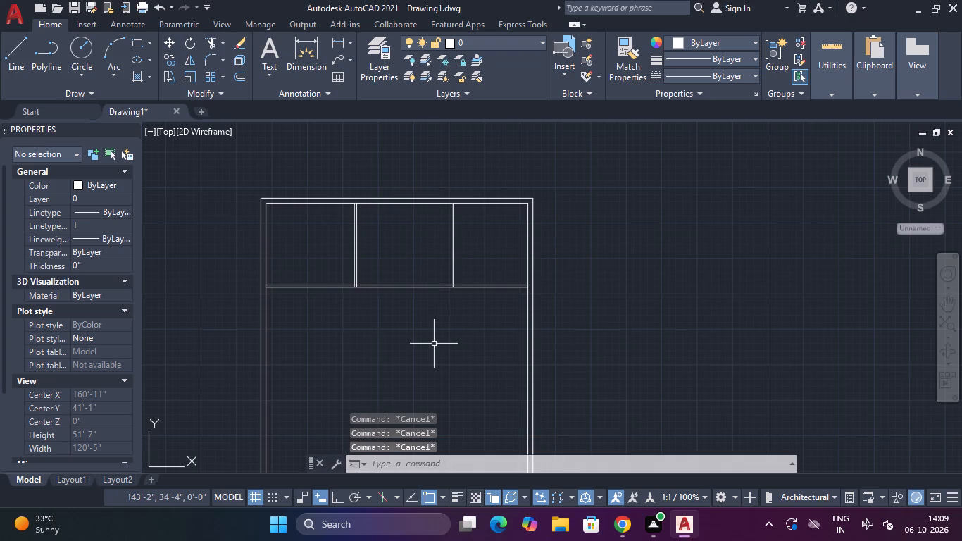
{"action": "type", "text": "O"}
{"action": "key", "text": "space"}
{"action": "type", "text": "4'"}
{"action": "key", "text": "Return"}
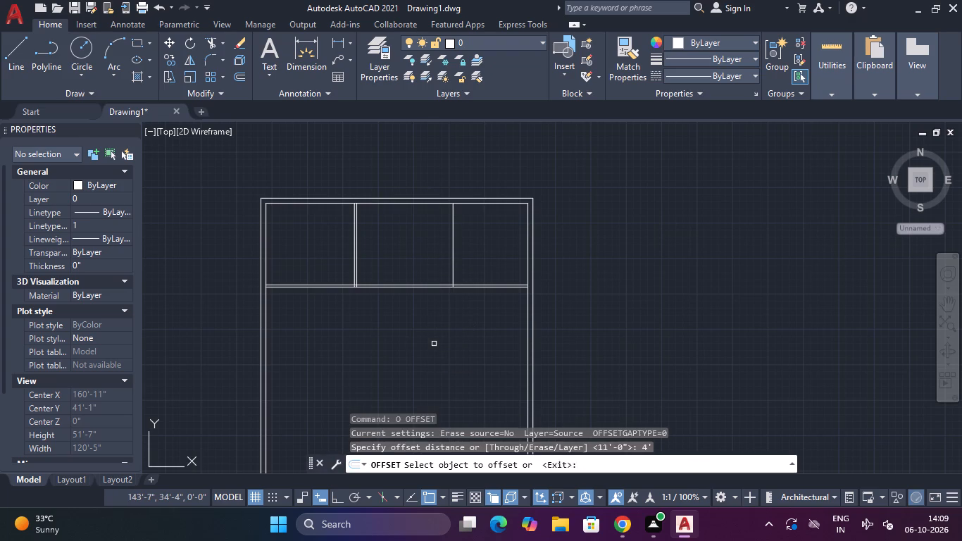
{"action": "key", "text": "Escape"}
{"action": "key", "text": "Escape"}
Offset the second vertical partition line 4" to the left to form its wall thickness.
{"action": "type", "text": "O"}
{"action": "key", "text": "space"}
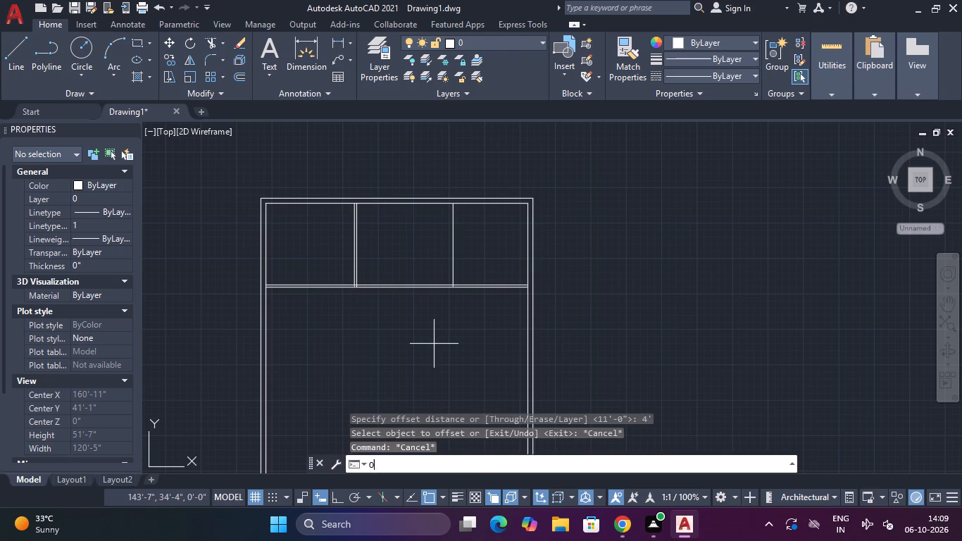
{"action": "key", "text": "4"}
{"action": "key", "text": "shift+quotedbl"}
{"action": "key", "text": "Return"}
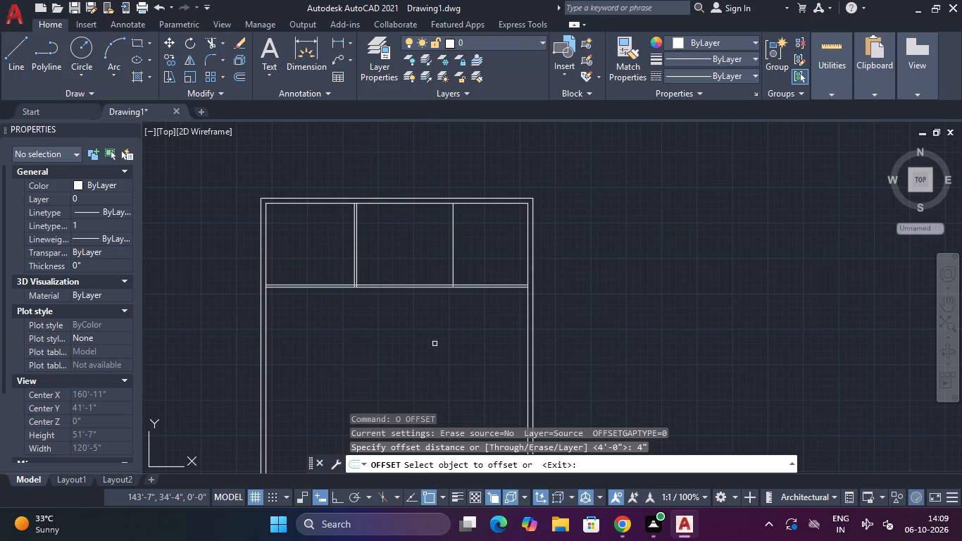
{"action": "left_click", "coordinate": [453, 241]}
{"action": "left_click", "coordinate": [443, 241]}
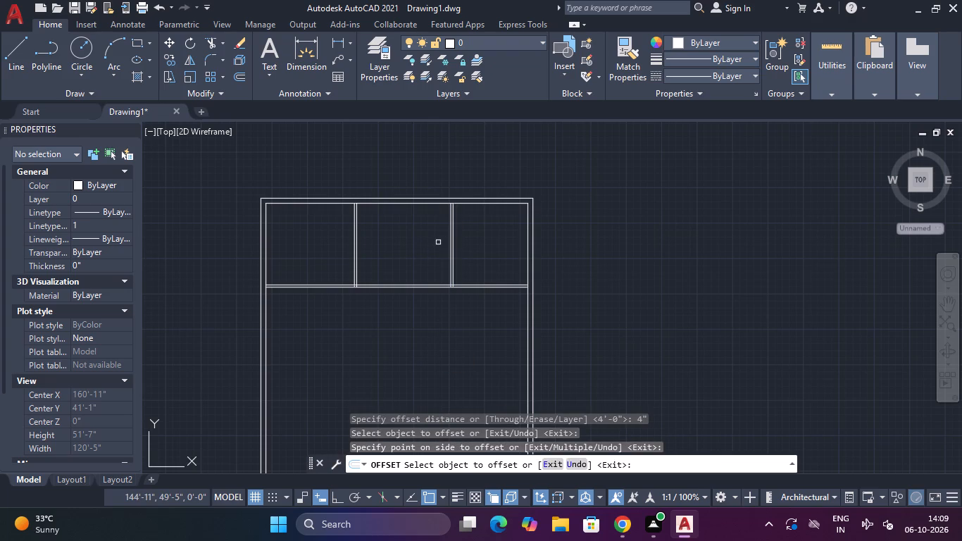
{"action": "key", "text": "Escape"}
{"action": "key", "text": "Escape"}
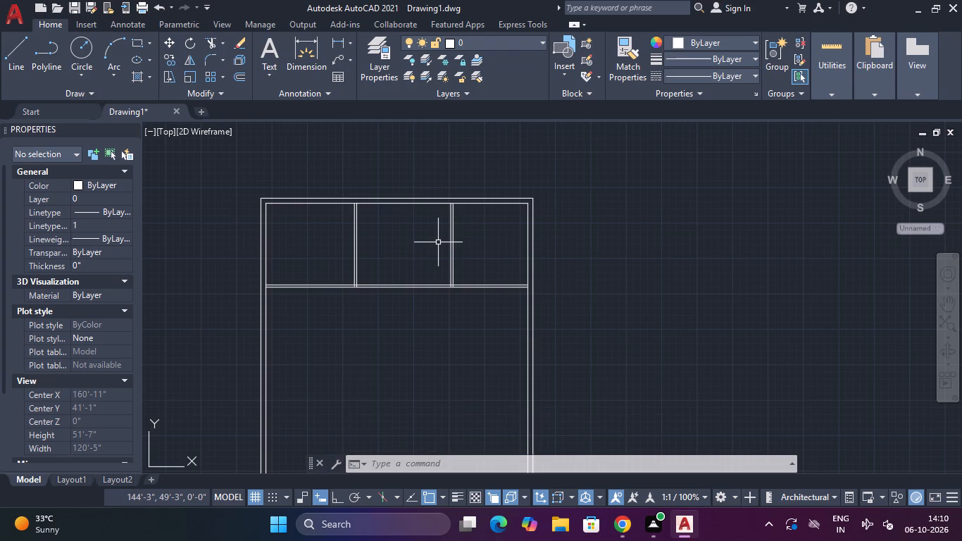
{"action": "key", "text": "Escape"}
{"action": "key", "text": "Escape"}
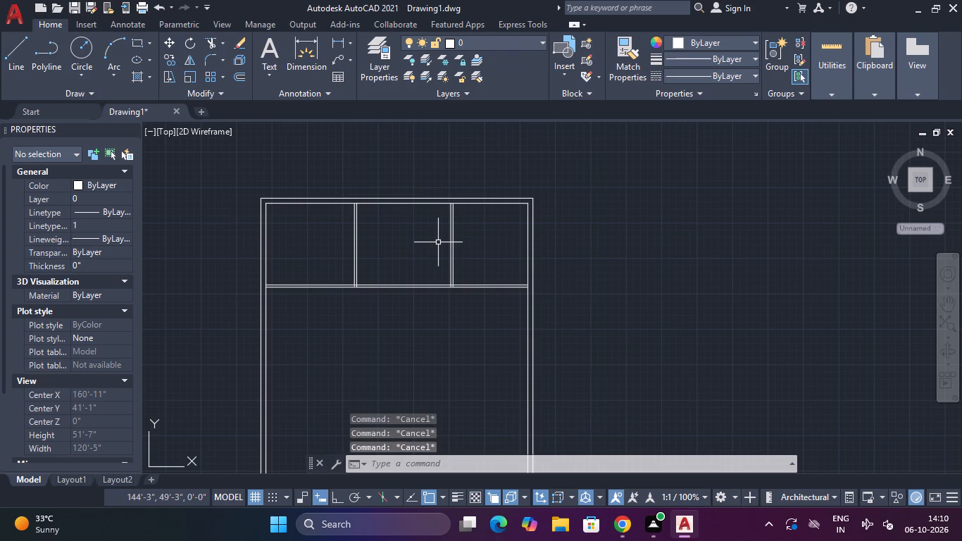
{"action": "key", "text": "Escape"}
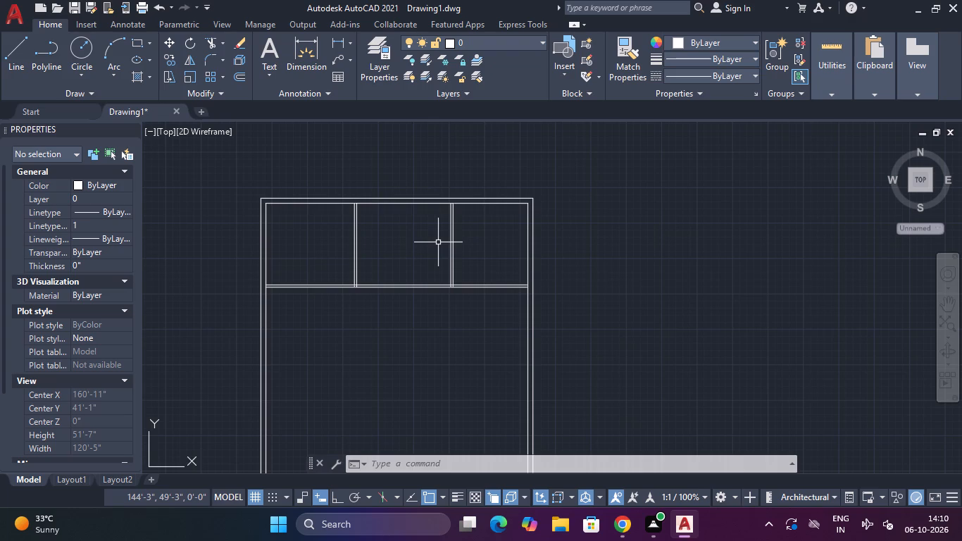
Offset the facing lines of the two vertical partitions 5' inward into the middle room.
{"action": "type", "text": "O"}
{"action": "key", "text": "space"}
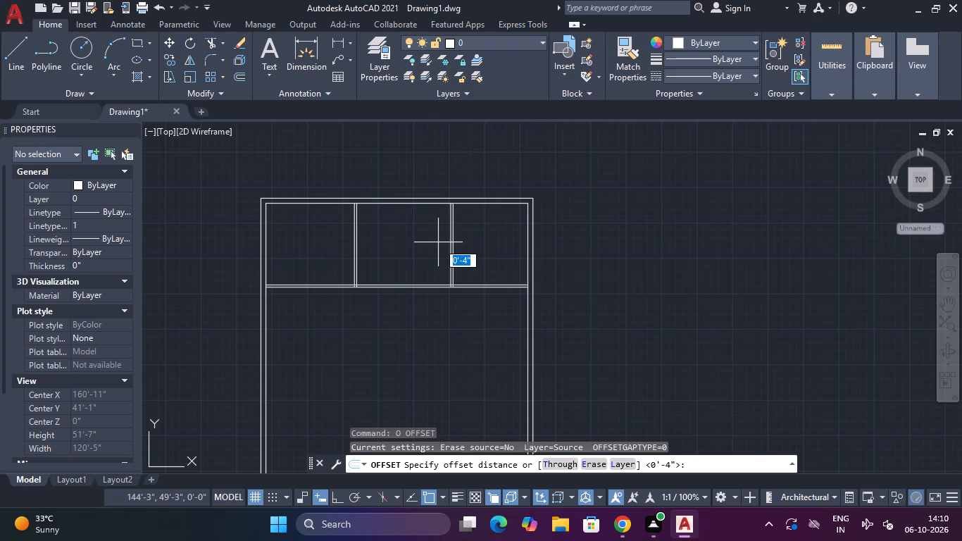
{"action": "type", "text": "5'"}
{"action": "key", "text": "Return"}
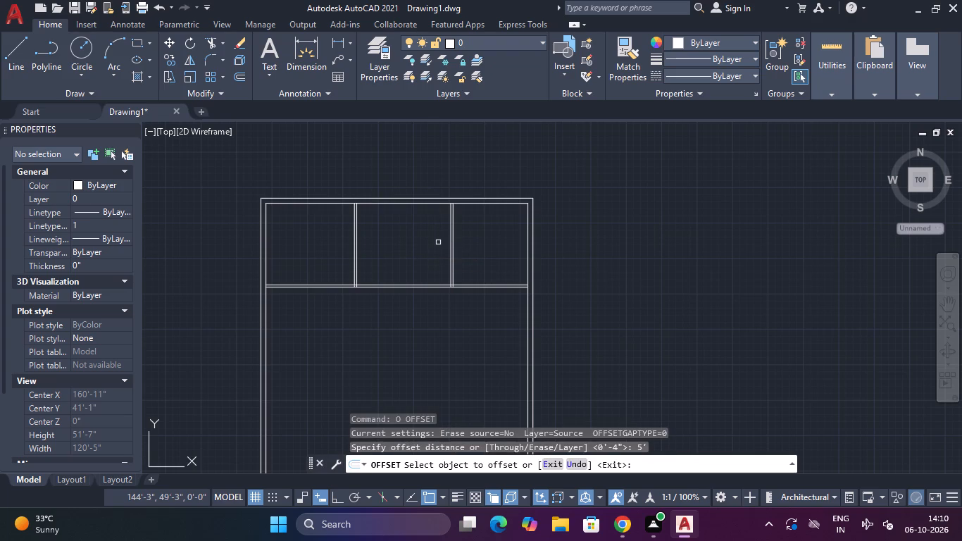
{"action": "scroll", "coordinate": [450, 243], "scroll_direction": "up", "scroll_amount": 2}
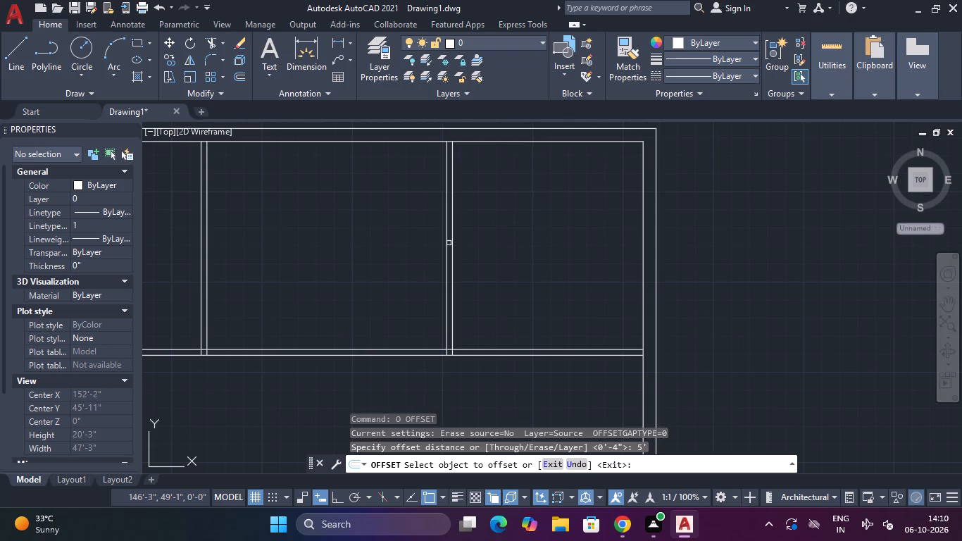
{"action": "left_click", "coordinate": [446, 243]}
{"action": "left_click", "coordinate": [407, 246]}
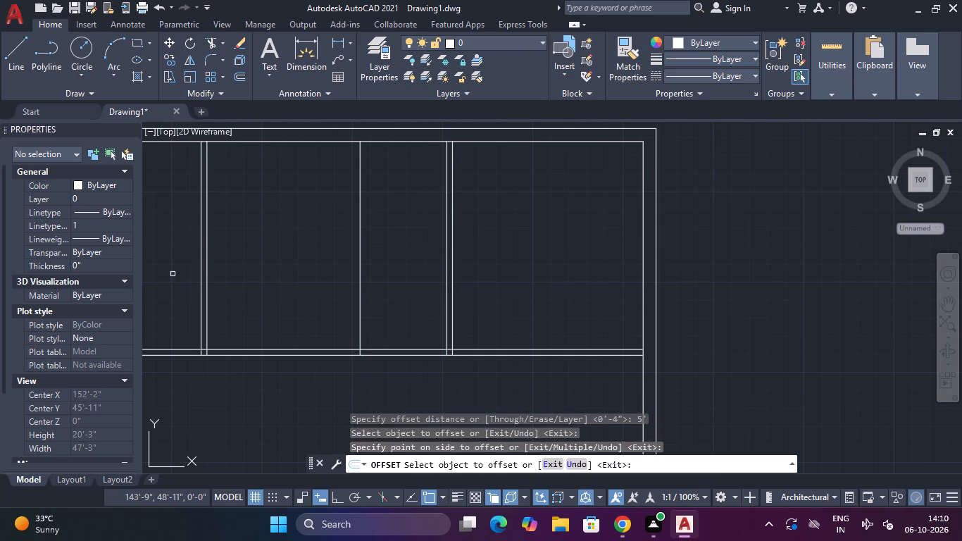
{"action": "left_click", "coordinate": [206, 280]}
{"action": "left_click", "coordinate": [268, 289]}
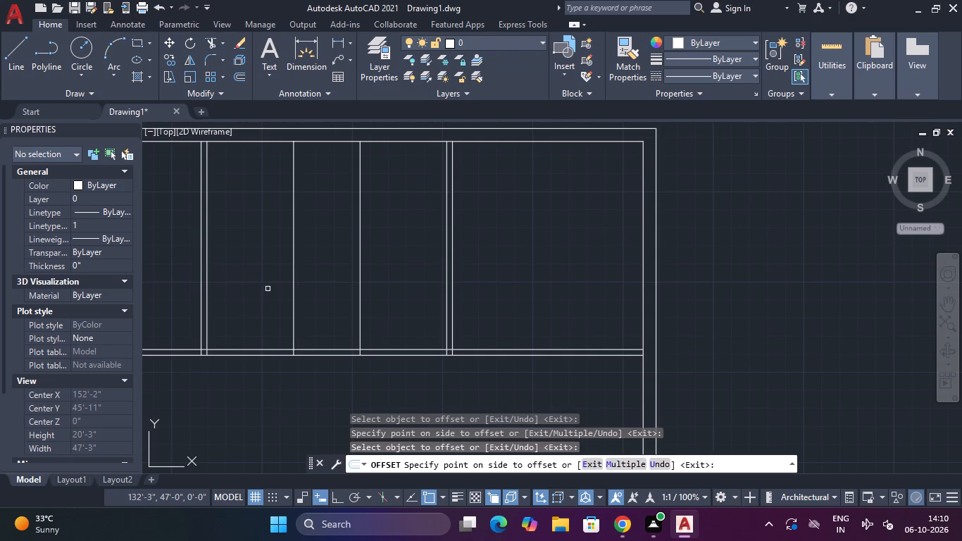
Quick-measure the gap between the two new vertical lines in the middle room.
{"action": "left_click", "coordinate": [842, 58]}
{"action": "left_click", "coordinate": [823, 120]}
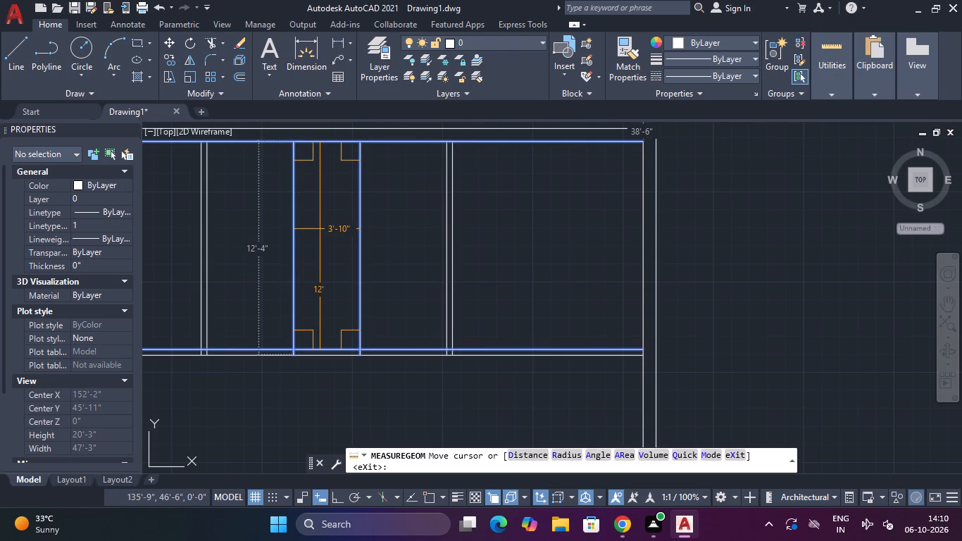
Trim away the two unwanted vertical lines inside the middle room, including their short remnants within the horizontal partition.
{"action": "key", "text": "Escape"}
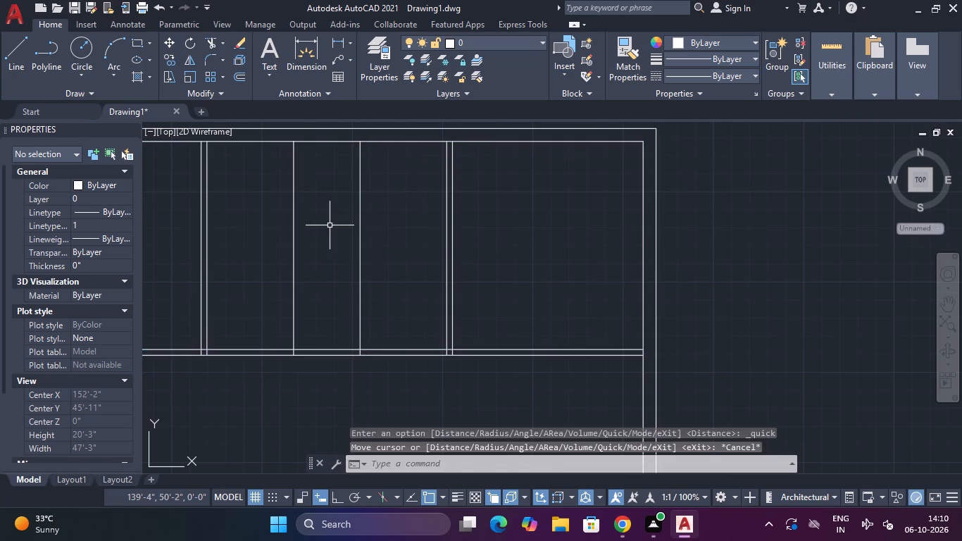
{"action": "type", "text": "TR"}
{"action": "key", "text": "space"}
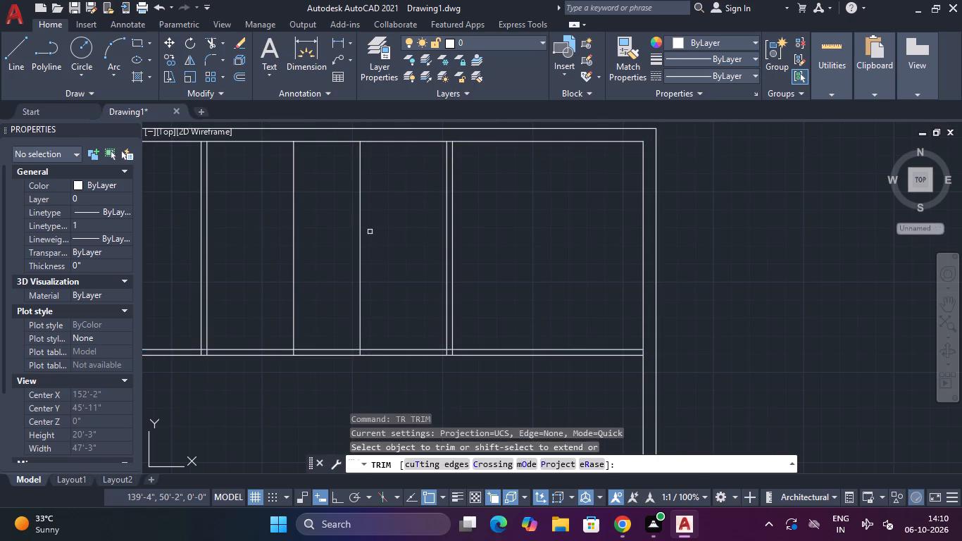
{"action": "left_click_drag", "start_coordinate": [377, 230], "coordinate": [286, 240]}
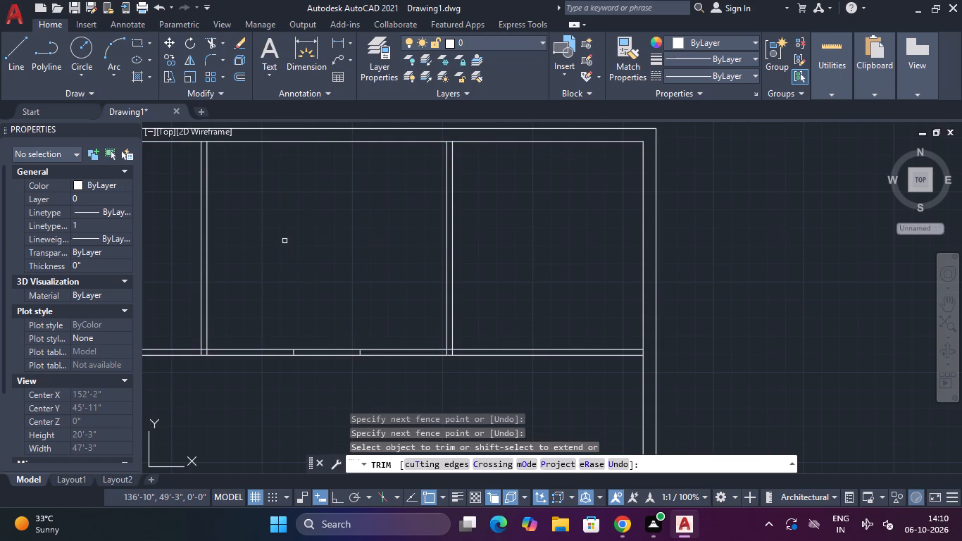
{"action": "scroll", "coordinate": [342, 359], "scroll_direction": "up", "scroll_amount": 3}
{"action": "left_click_drag", "start_coordinate": [412, 335], "coordinate": [353, 337]}
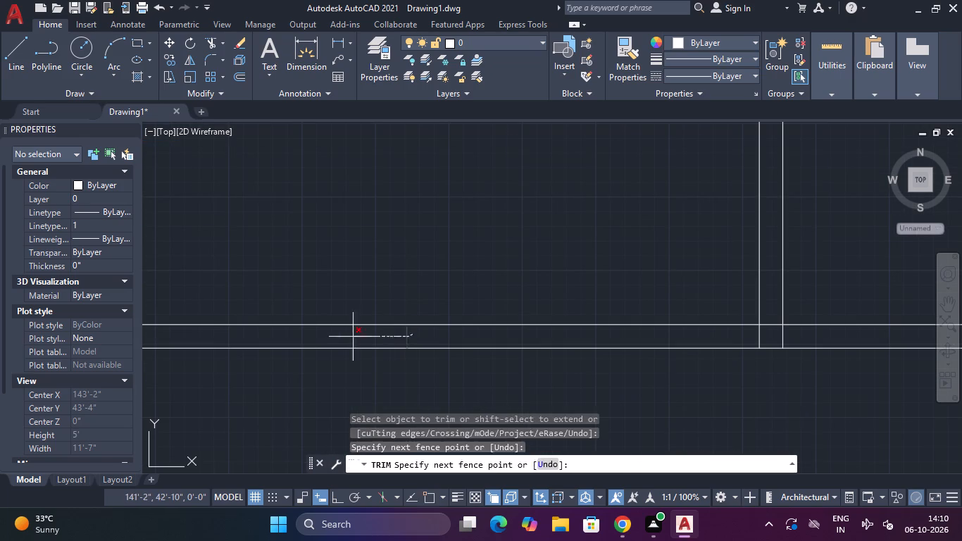
{"action": "scroll", "coordinate": [351, 337], "scroll_direction": "down", "scroll_amount": 3}
{"action": "scroll", "coordinate": [277, 339], "scroll_direction": "up", "scroll_amount": 3}
{"action": "left_click", "coordinate": [363, 337]}
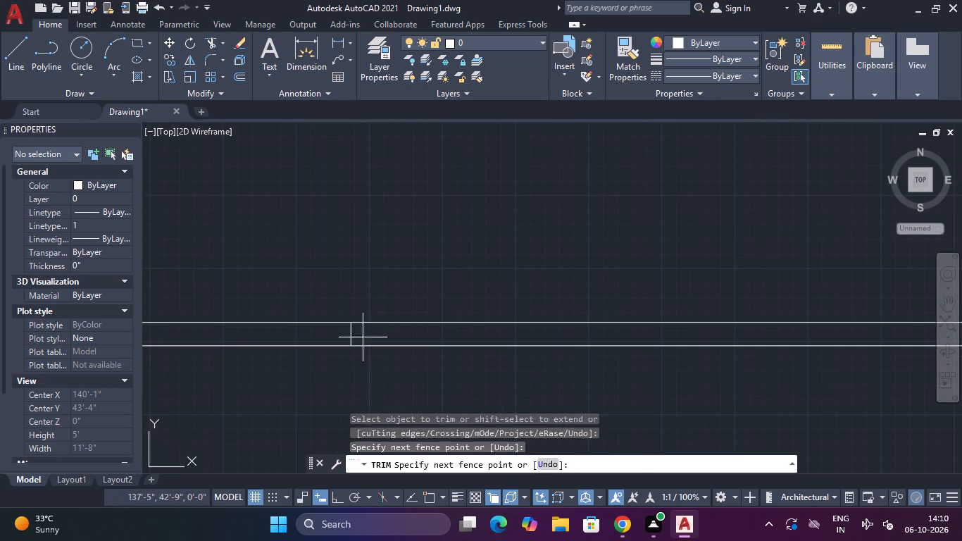
{"action": "left_click", "coordinate": [323, 335]}
{"action": "scroll", "coordinate": [327, 332], "scroll_direction": "down", "scroll_amount": 3}
{"action": "middle_click_drag", "start_coordinate": [363, 278], "coordinate": [355, 312]}
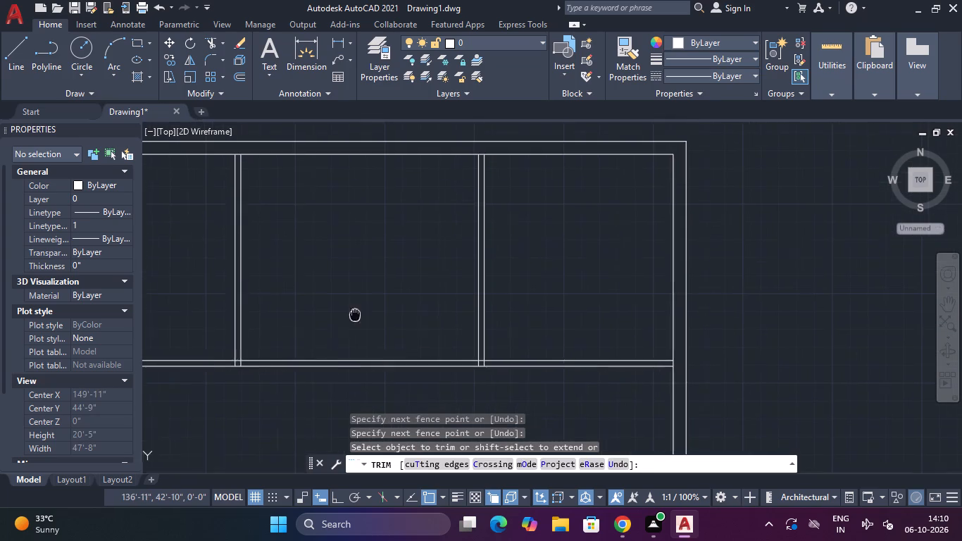
{"action": "scroll", "coordinate": [358, 317], "scroll_direction": "down", "scroll_amount": 1}
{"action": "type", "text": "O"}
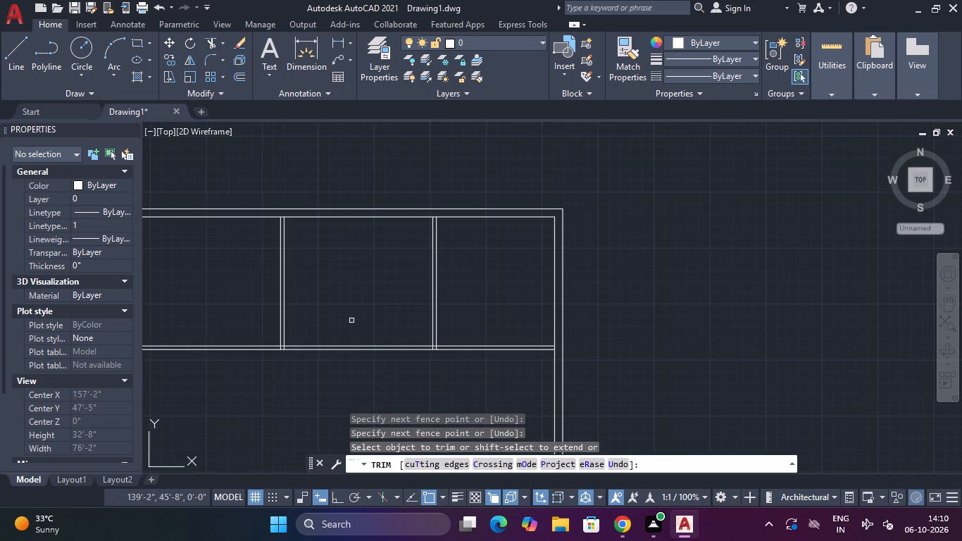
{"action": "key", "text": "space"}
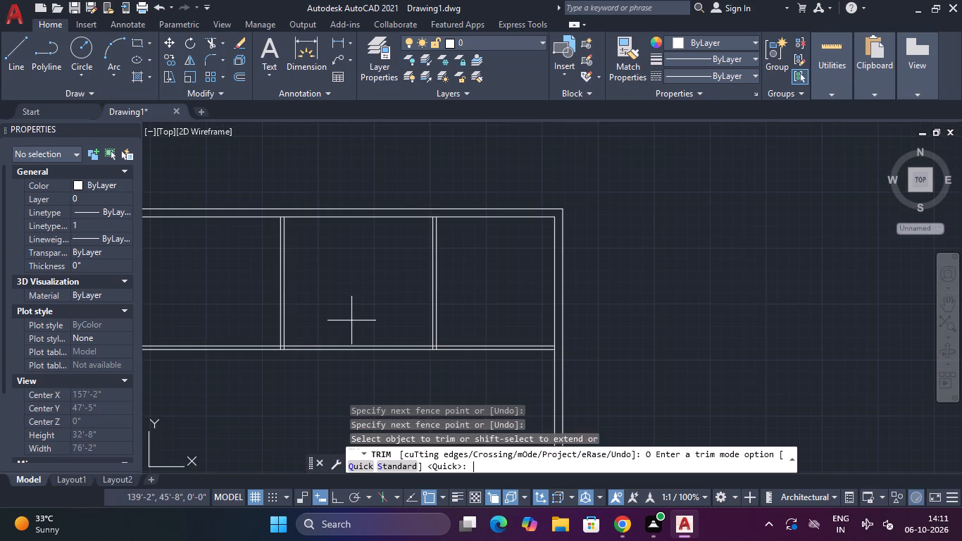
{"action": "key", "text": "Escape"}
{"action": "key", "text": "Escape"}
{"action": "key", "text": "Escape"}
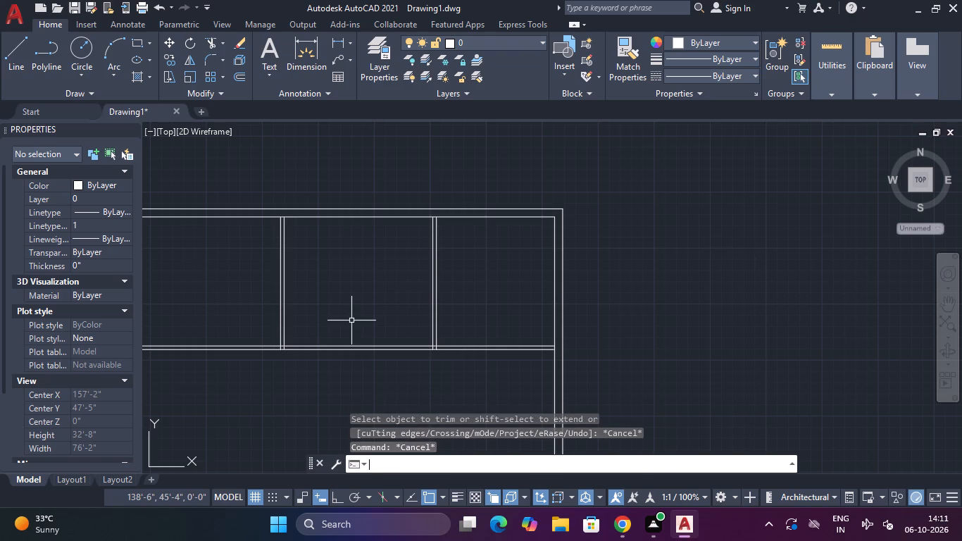
Offset the middle room's left partition face 7' to the right, into the room.
{"action": "type", "text": "O"}
{"action": "key", "text": "space"}
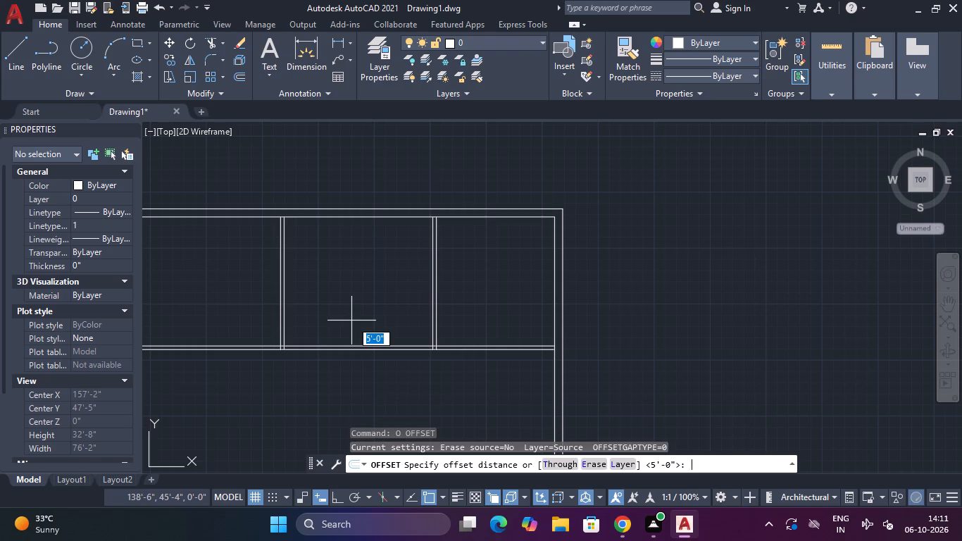
{"action": "type", "text": "7'"}
{"action": "key", "text": "Return"}
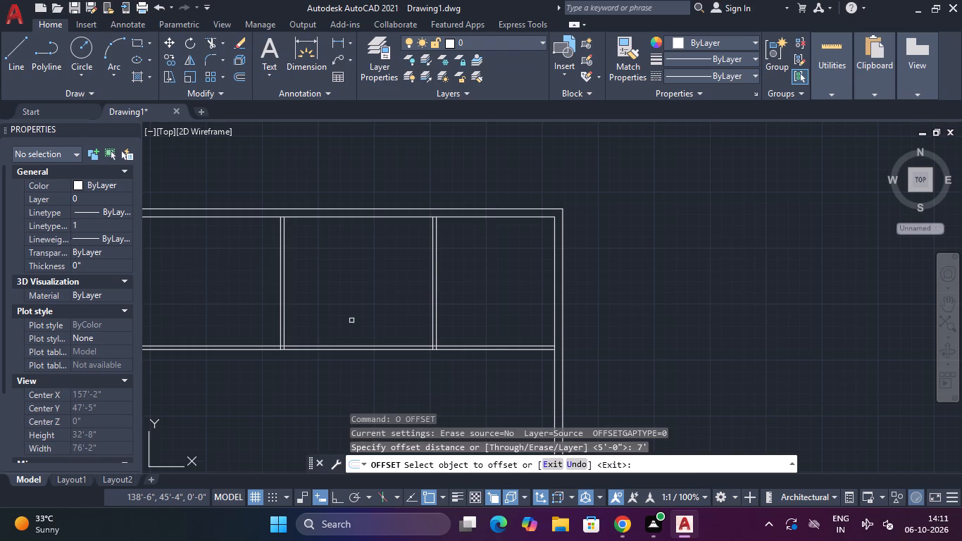
{"action": "left_click", "coordinate": [284, 293]}
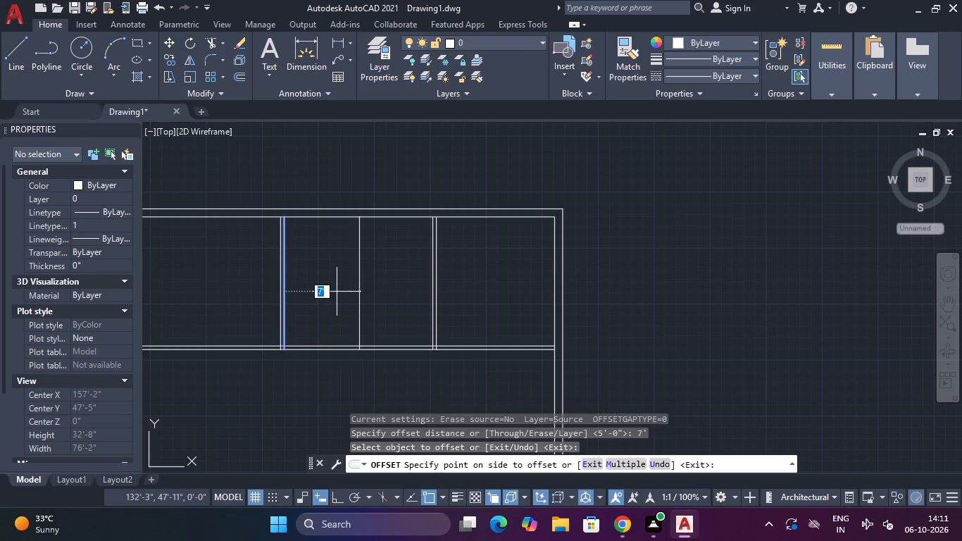
{"action": "left_click", "coordinate": [337, 292]}
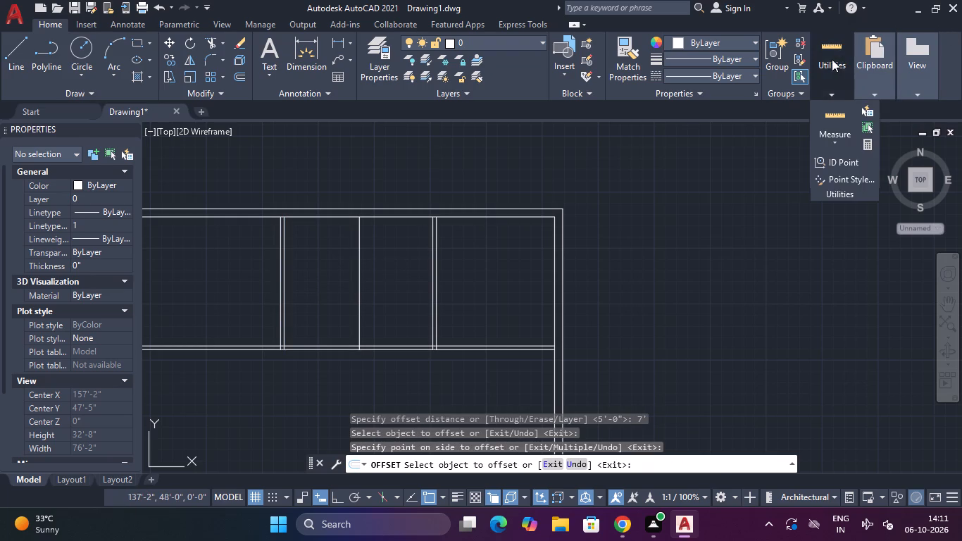
Quick-measure the gap between the new vertical line and the partition on the middle room's right side.
{"action": "left_click", "coordinate": [832, 111]}
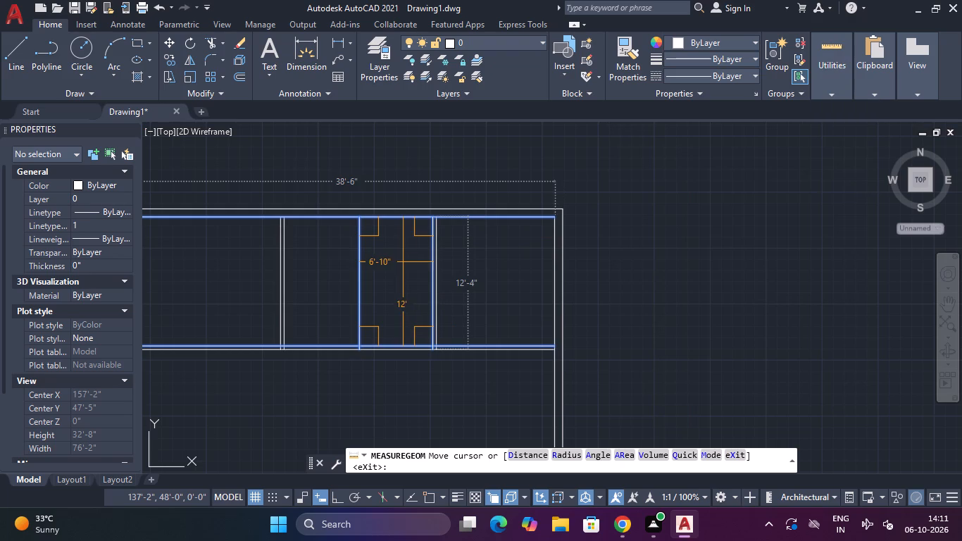
{"action": "key", "text": "Escape"}
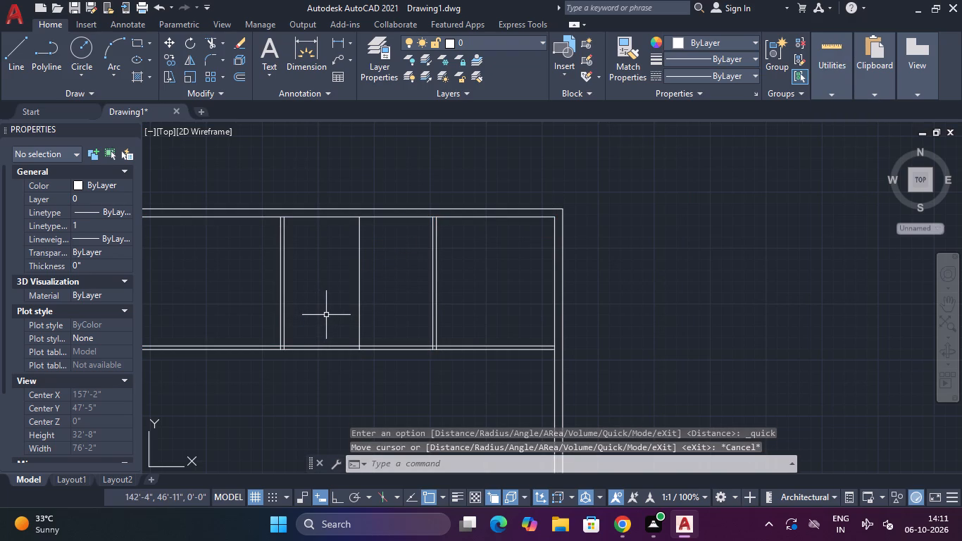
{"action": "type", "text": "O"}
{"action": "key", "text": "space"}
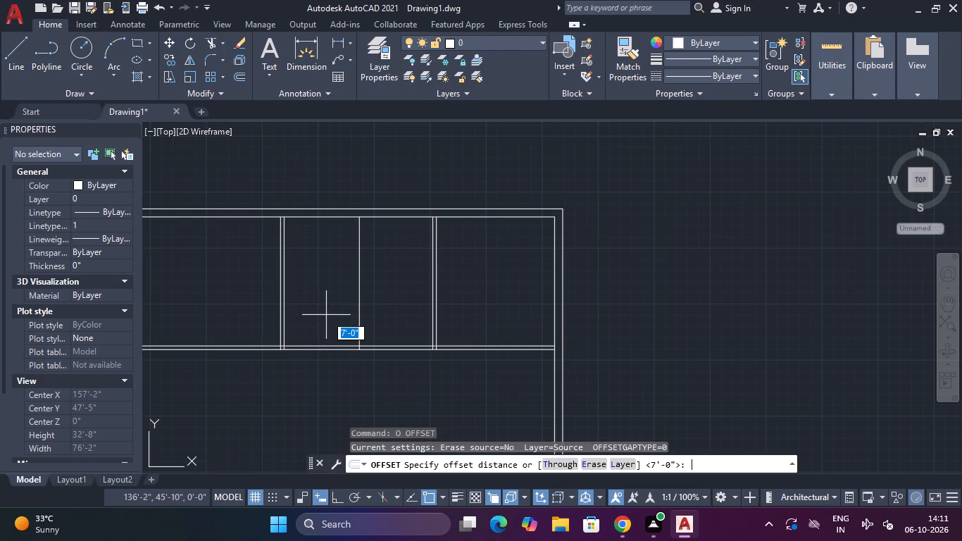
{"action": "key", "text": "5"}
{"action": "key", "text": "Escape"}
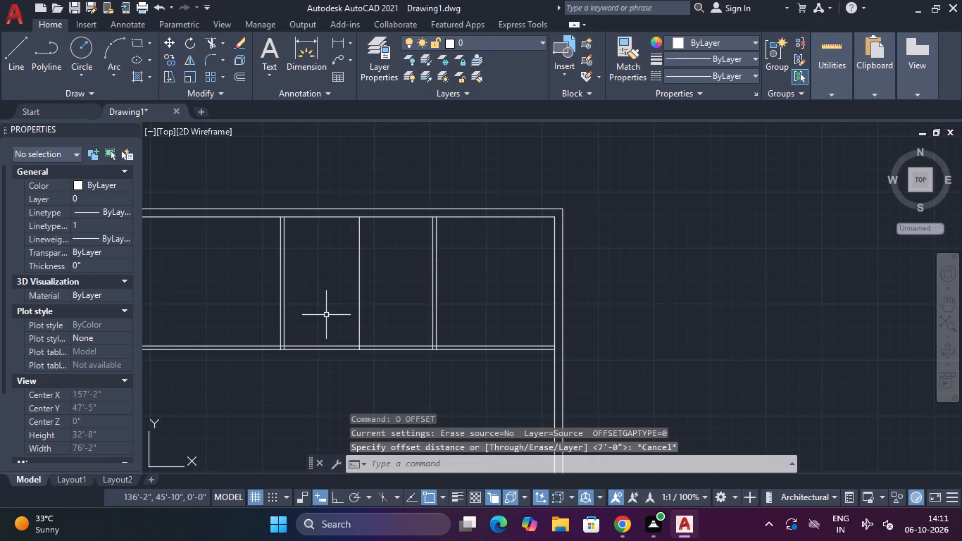
Offset the middle room's dividing line 2" to each side to form the two faces of a partition.
{"action": "type", "text": "O"}
{"action": "key", "text": "space"}
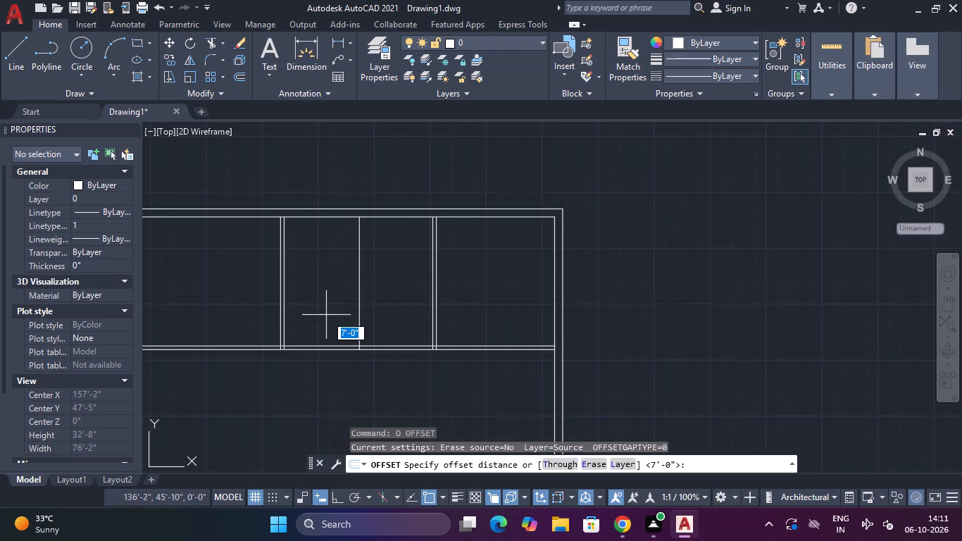
{"action": "type", "text": "4\""}
{"action": "key", "text": "BackSpace"}
{"action": "key", "text": "BackSpace"}
{"action": "key", "text": "BackSpace"}
{"action": "type", "text": "2\""}
{"action": "key", "text": "Return"}
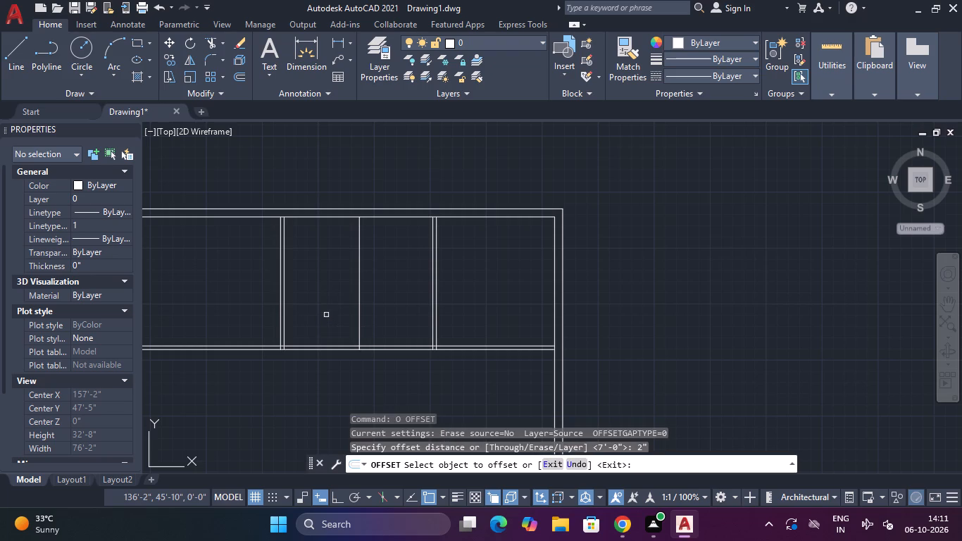
{"action": "left_click", "coordinate": [358, 297]}
{"action": "left_click", "coordinate": [377, 297]}
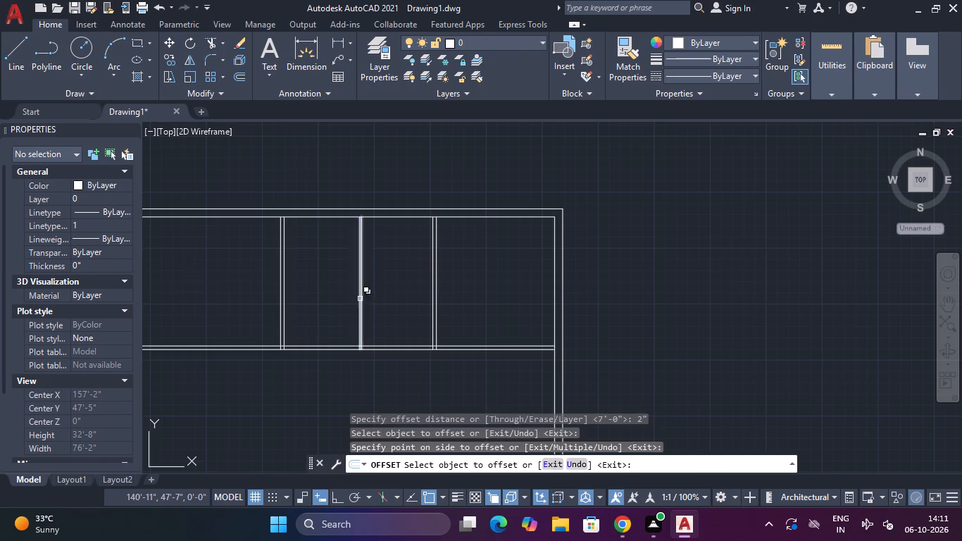
{"action": "scroll", "coordinate": [359, 299], "scroll_direction": "up", "scroll_amount": 3}
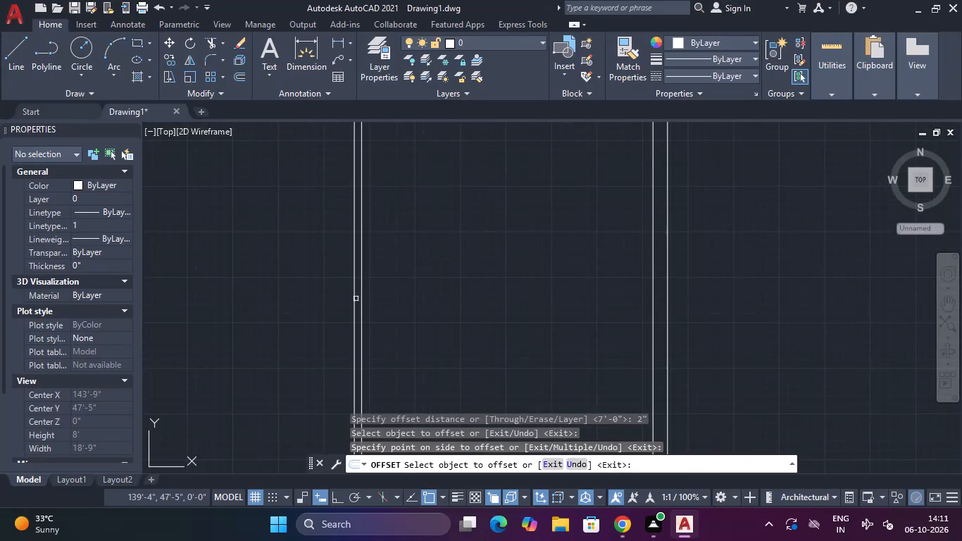
{"action": "left_click", "coordinate": [356, 299]}
{"action": "left_click", "coordinate": [332, 301]}
{"action": "key", "text": "Escape"}
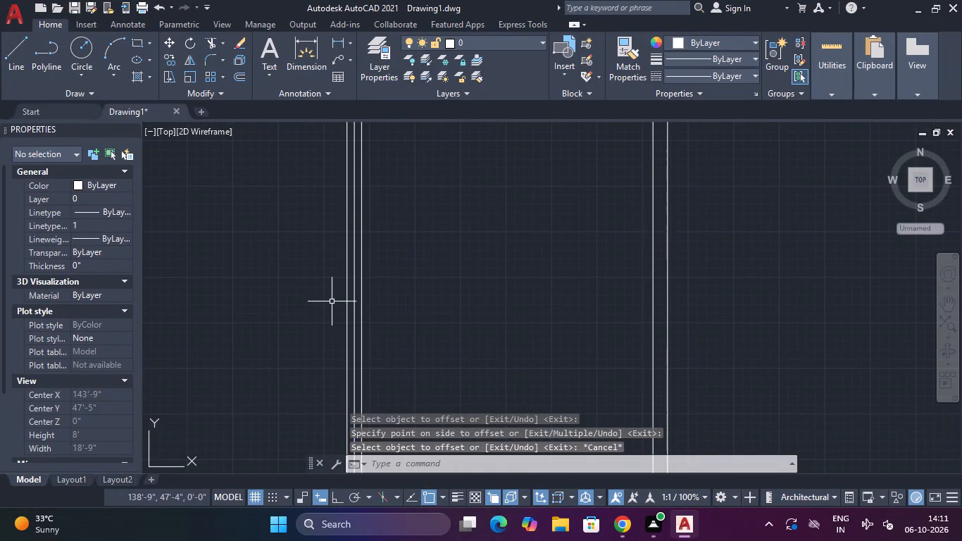
Erase the original centre line between the two faces of the new partition.
{"action": "left_click", "coordinate": [354, 302]}
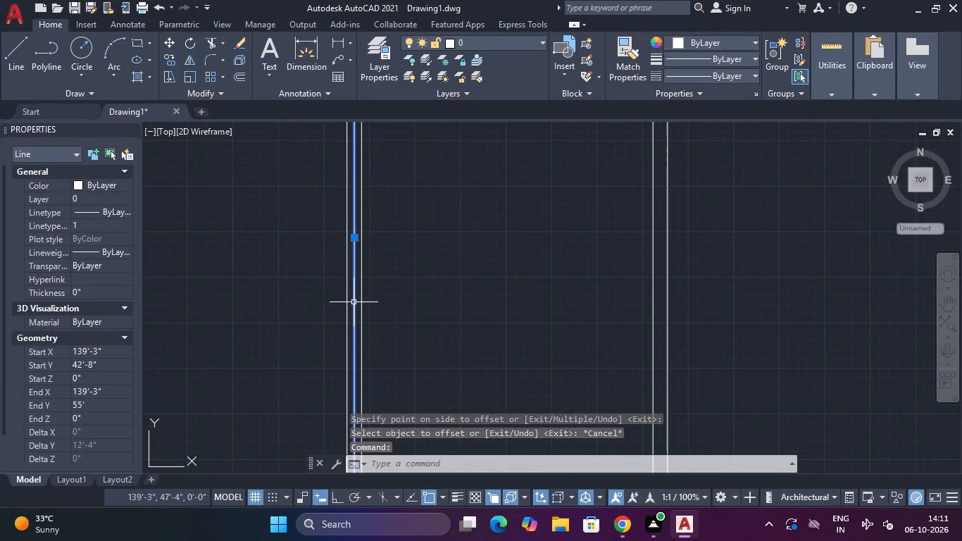
{"action": "key", "text": "Delete"}
{"action": "scroll", "coordinate": [357, 302], "scroll_direction": "down", "scroll_amount": 2}
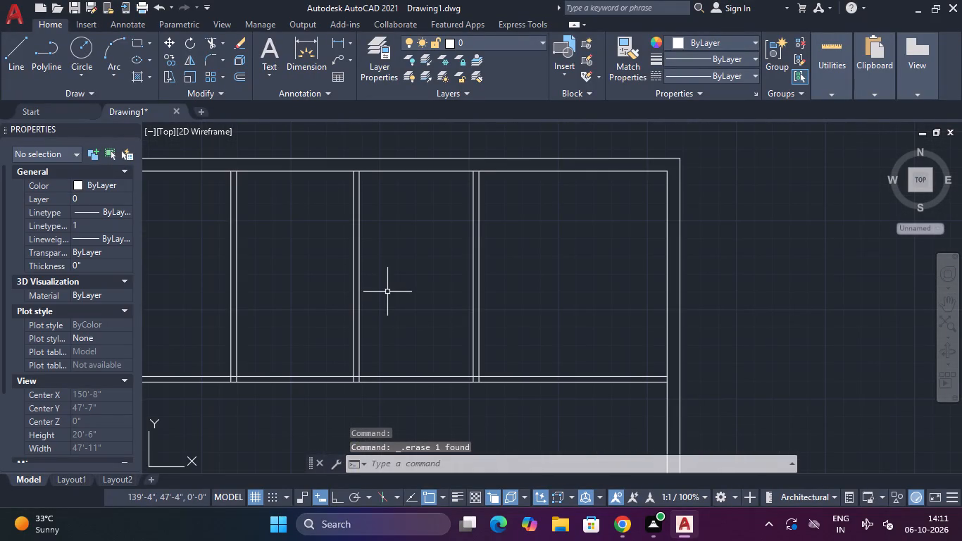
{"action": "scroll", "coordinate": [392, 290], "scroll_direction": "down", "scroll_amount": 1}
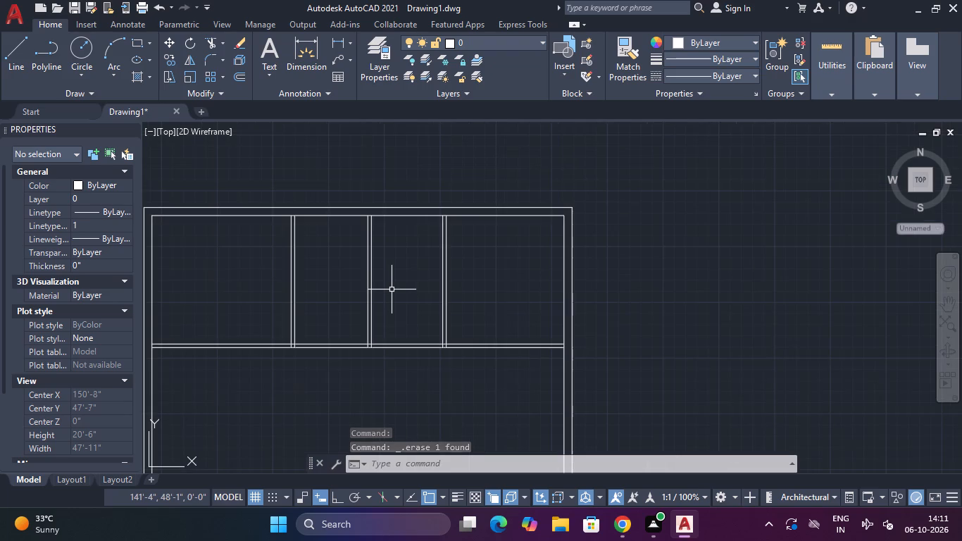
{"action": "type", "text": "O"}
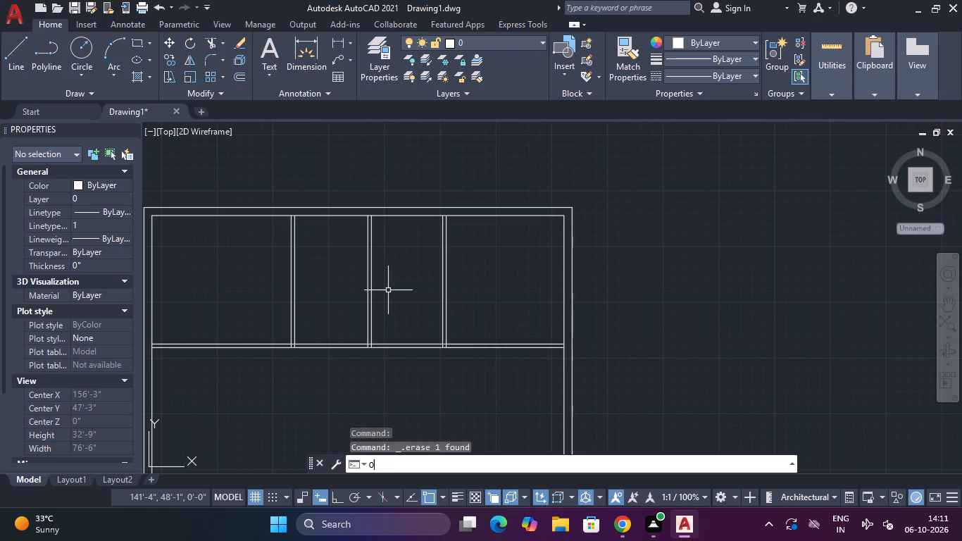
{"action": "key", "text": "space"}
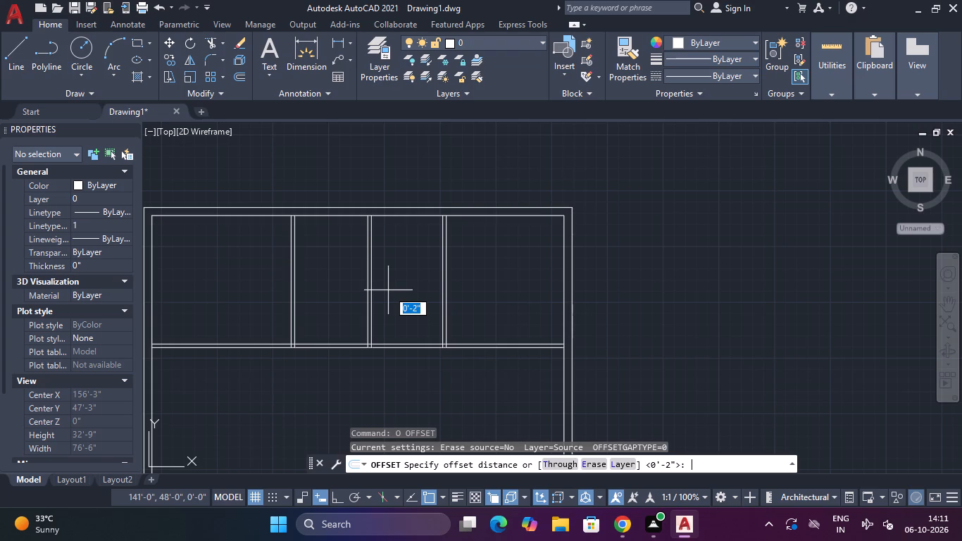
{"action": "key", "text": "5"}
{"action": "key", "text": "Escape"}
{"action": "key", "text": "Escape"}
Offset the inner line of the top outer wall 5' downward across the top rooms.
{"action": "type", "text": "O"}
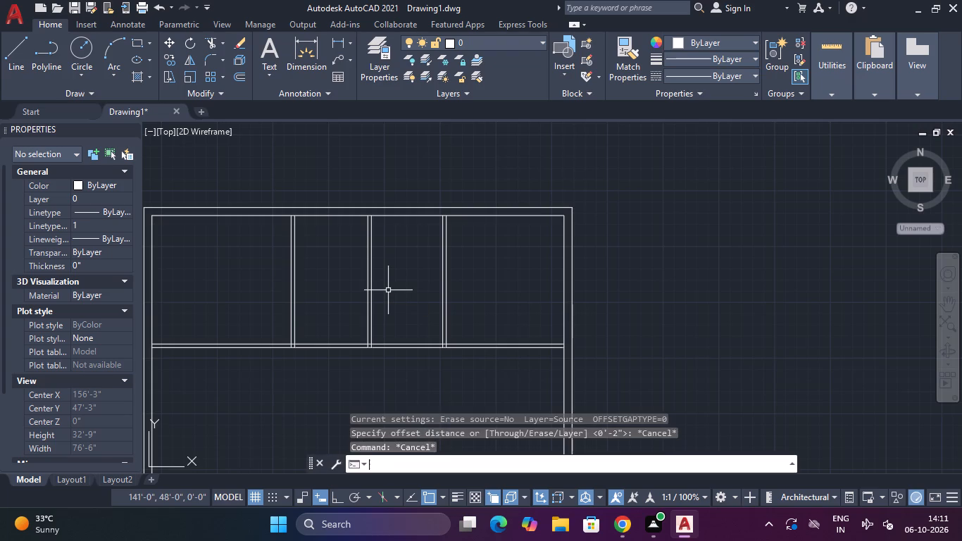
{"action": "key", "text": "space"}
{"action": "type", "text": "5'"}
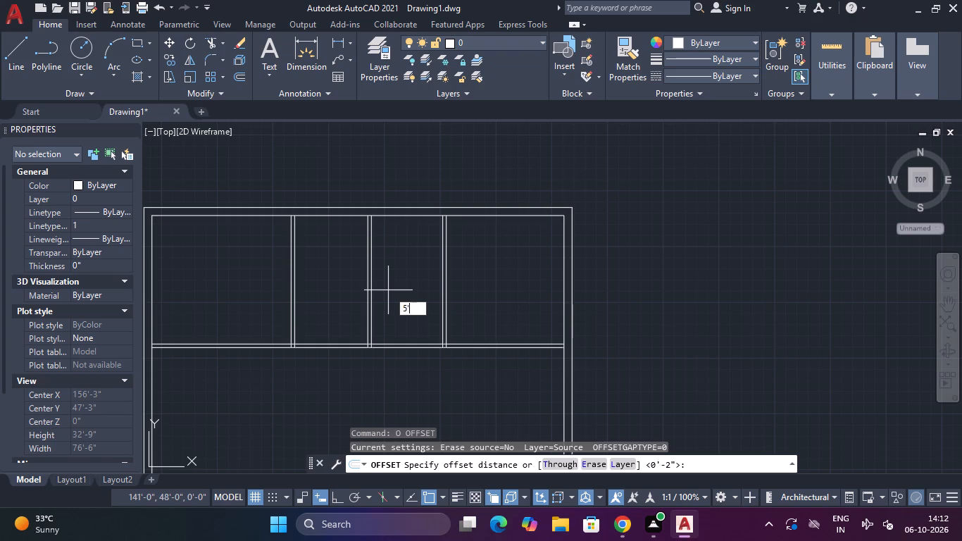
{"action": "key", "text": "Return"}
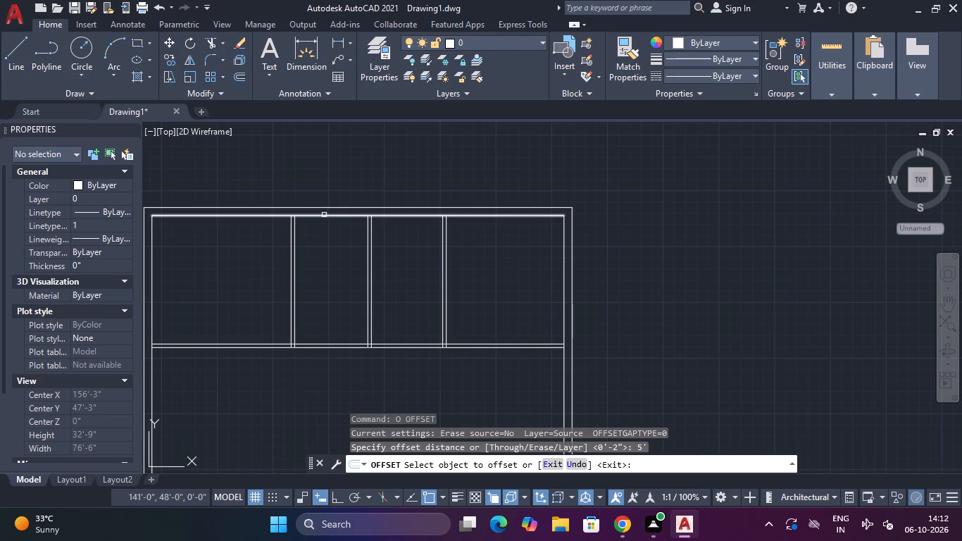
{"action": "left_click", "coordinate": [324, 215]}
{"action": "left_click", "coordinate": [320, 261]}
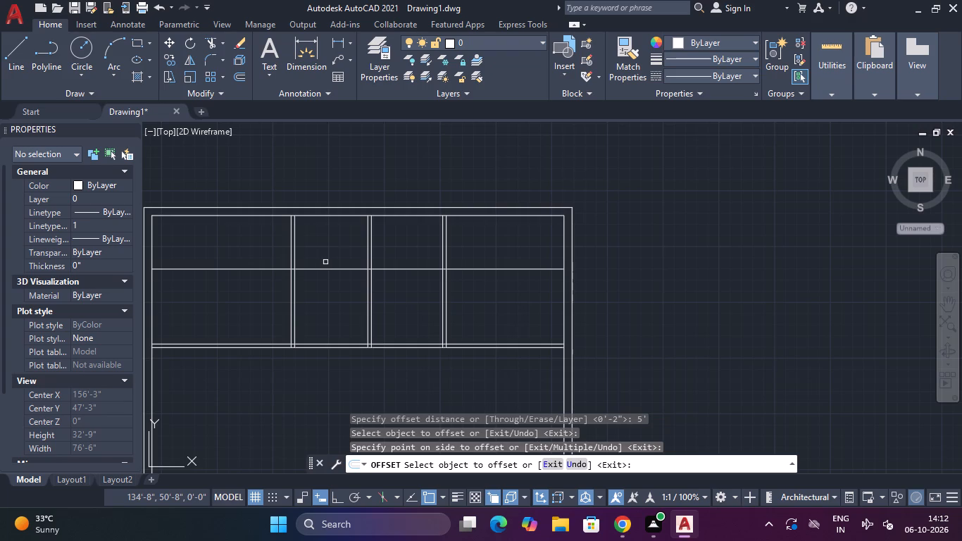
Offset the inner line of the top outer wall 6'6" downward across the top rooms.
{"action": "left_click", "coordinate": [350, 215]}
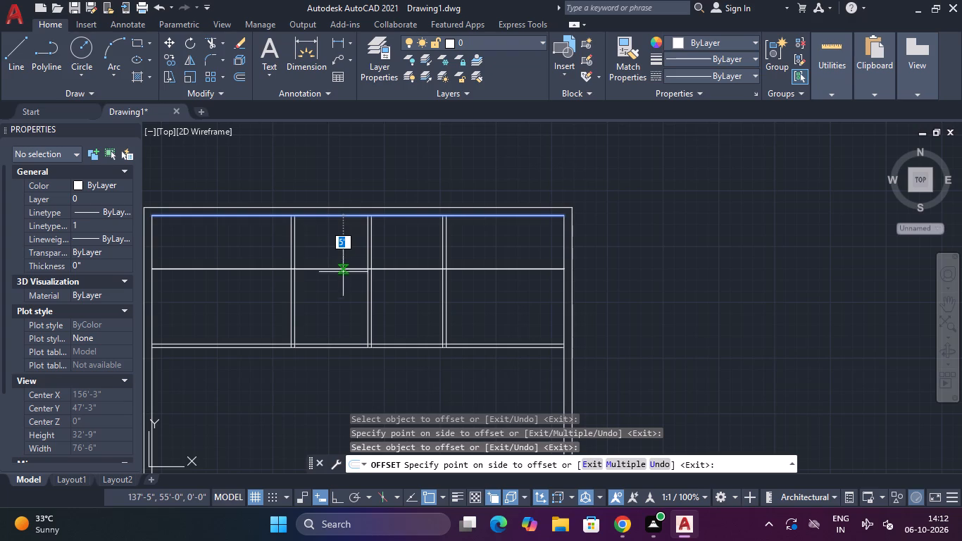
{"action": "key", "text": "BackSpace"}
{"action": "type", "text": "6'"}
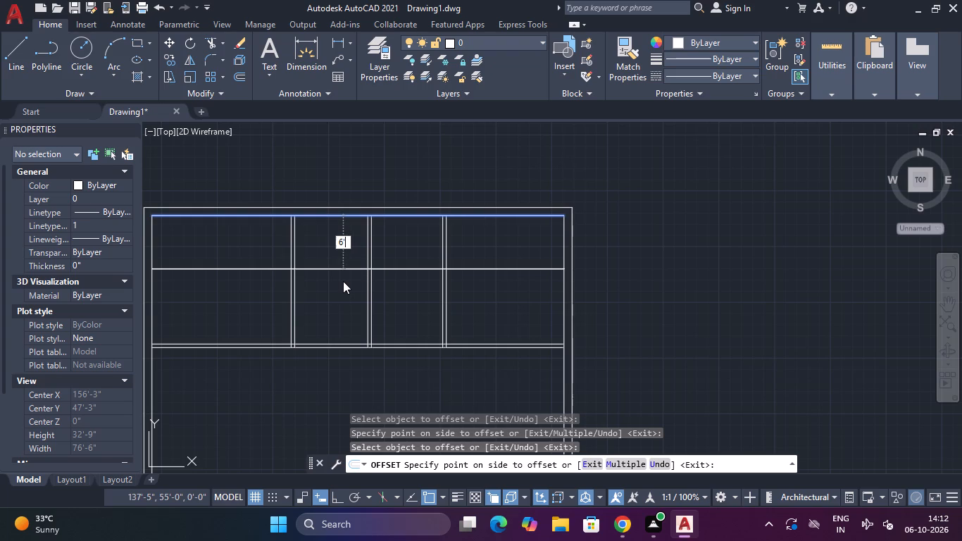
{"action": "key", "text": "BackSpace"}
{"action": "key", "text": "apostrophe"}
{"action": "key", "text": "6"}
{"action": "key", "text": "shift+quotedbl"}
{"action": "key", "text": "Return"}
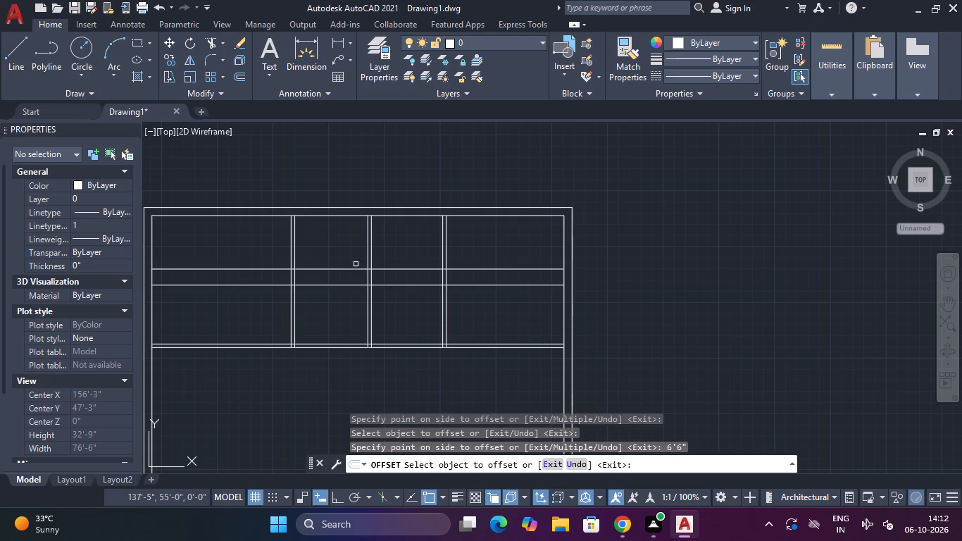
{"action": "key", "text": "Escape"}
{"action": "key", "text": "Escape"}
Erase the horizontal line offset 5' below the top outer wall's inner face.
{"action": "left_click", "coordinate": [340, 261]}
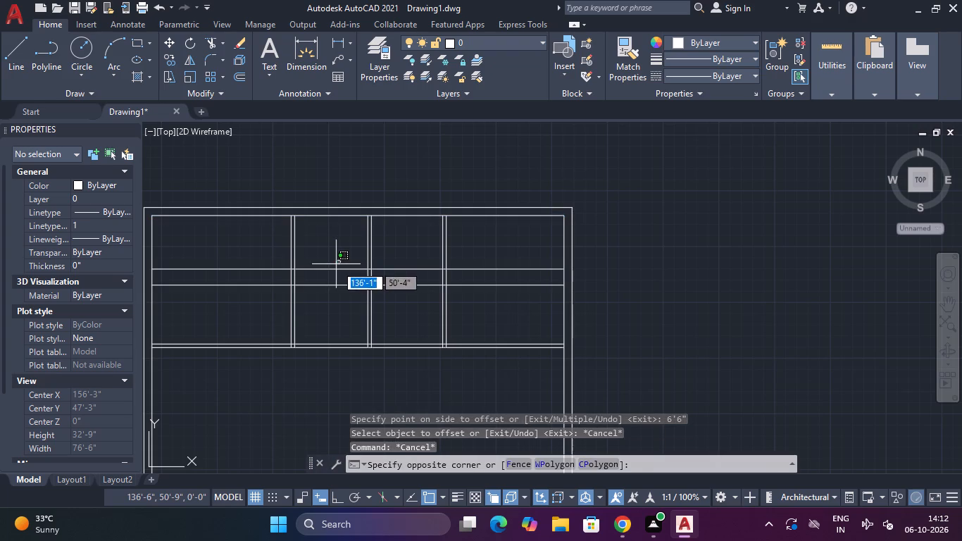
{"action": "left_click", "coordinate": [335, 272]}
{"action": "key", "text": "Delete"}
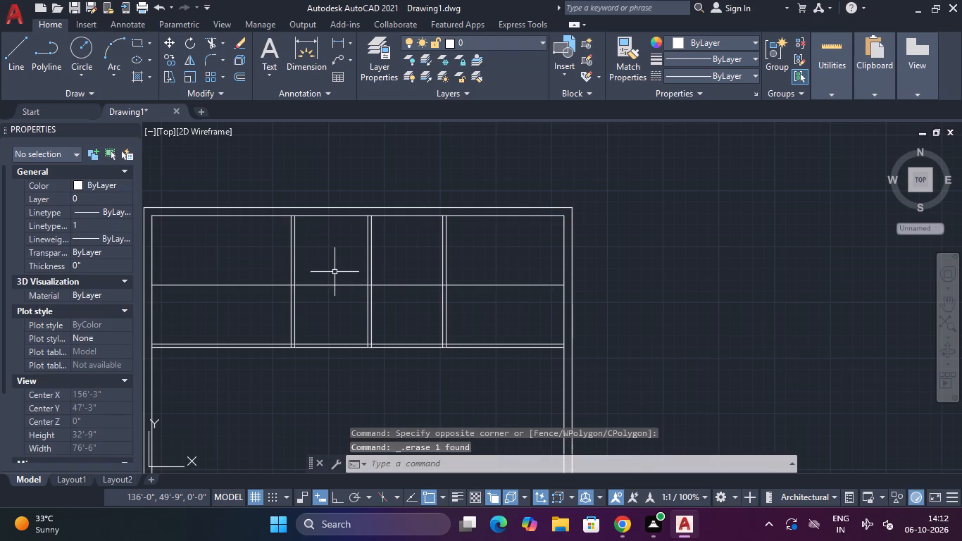
Offset the inner line of the left outer wall 11' to the right.
{"action": "middle_click_drag", "start_coordinate": [335, 272], "coordinate": [349, 253]}
{"action": "middle_click_drag", "start_coordinate": [355, 242], "coordinate": [356, 237]}
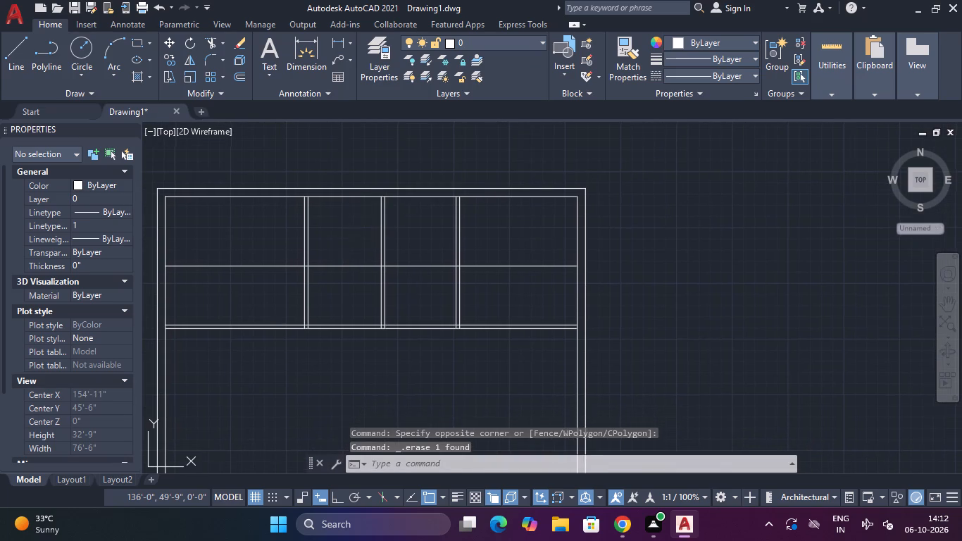
{"action": "middle_click_drag", "start_coordinate": [356, 237], "coordinate": [361, 214]}
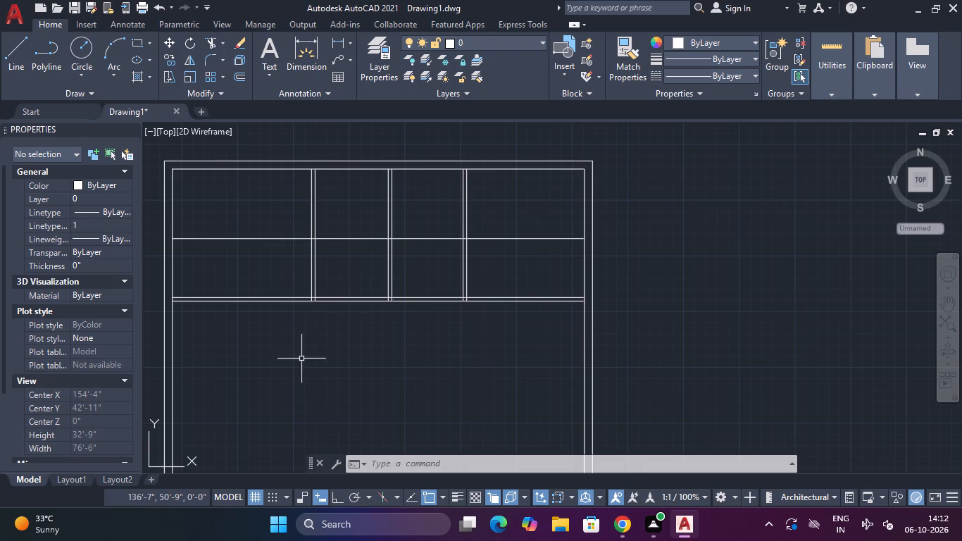
{"action": "middle_click_drag", "start_coordinate": [301, 360], "coordinate": [374, 288]}
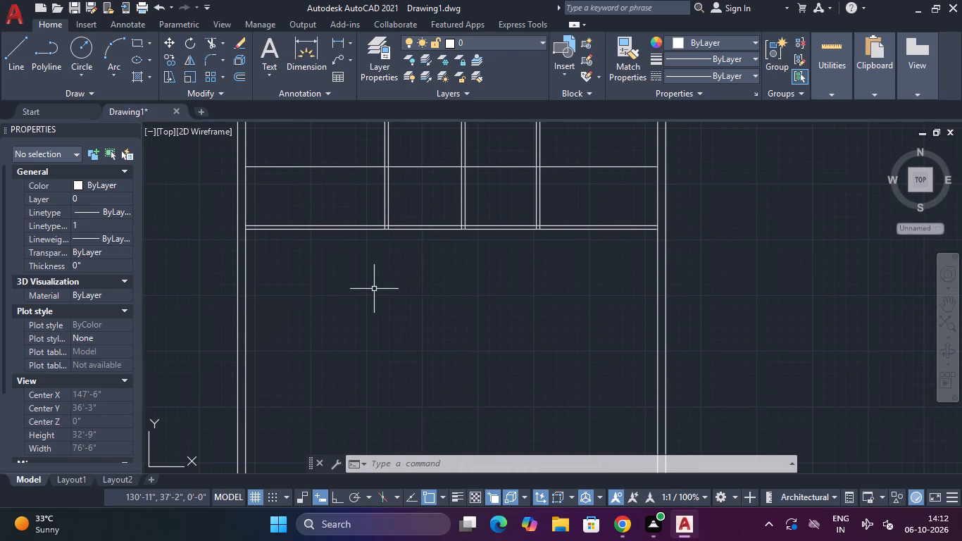
{"action": "middle_click_drag", "start_coordinate": [354, 299], "coordinate": [366, 292]}
{"action": "key", "text": "Escape"}
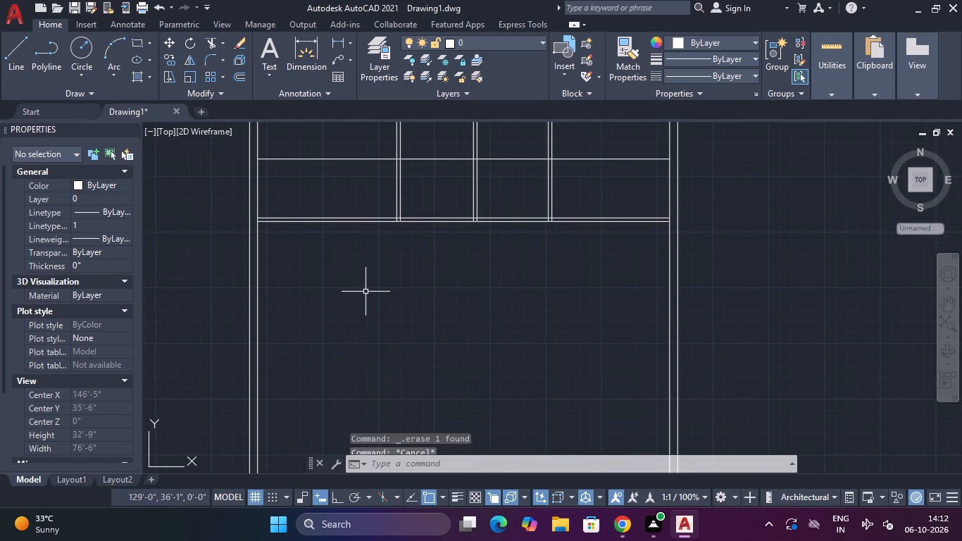
{"action": "type", "text": "O"}
{"action": "key", "text": "space"}
{"action": "type", "text": "11'"}
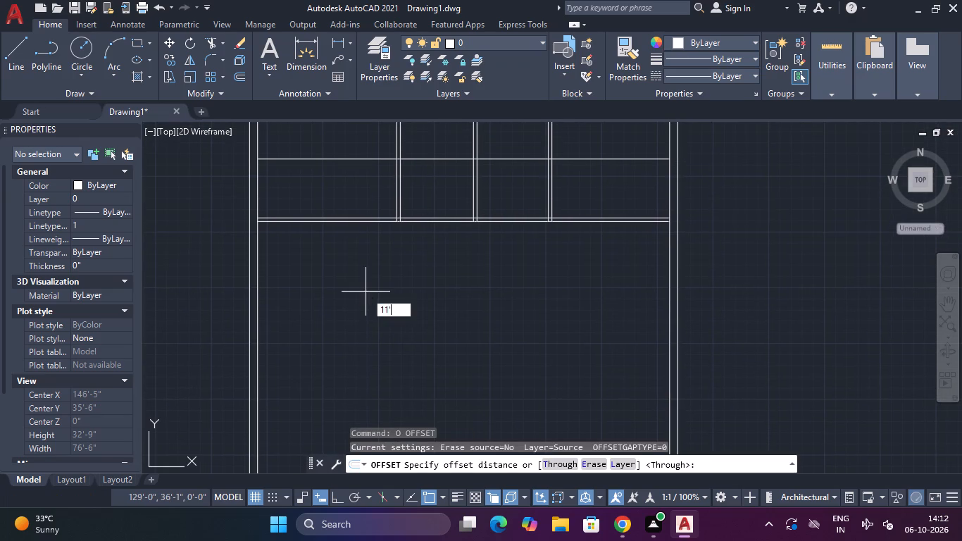
{"action": "key", "text": "Return"}
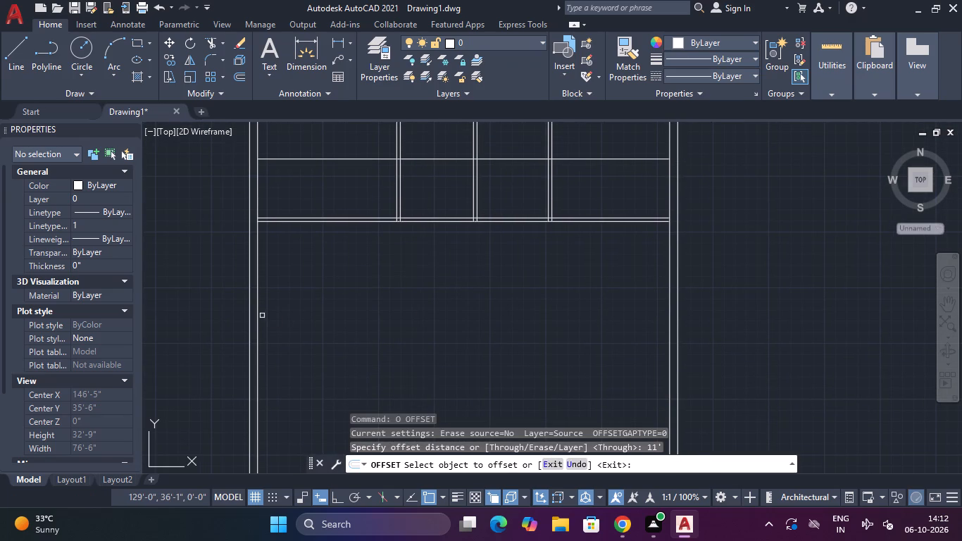
{"action": "left_click", "coordinate": [258, 317]}
{"action": "left_click", "coordinate": [292, 319]}
{"action": "key", "text": "Escape"}
{"action": "key", "text": "Escape"}
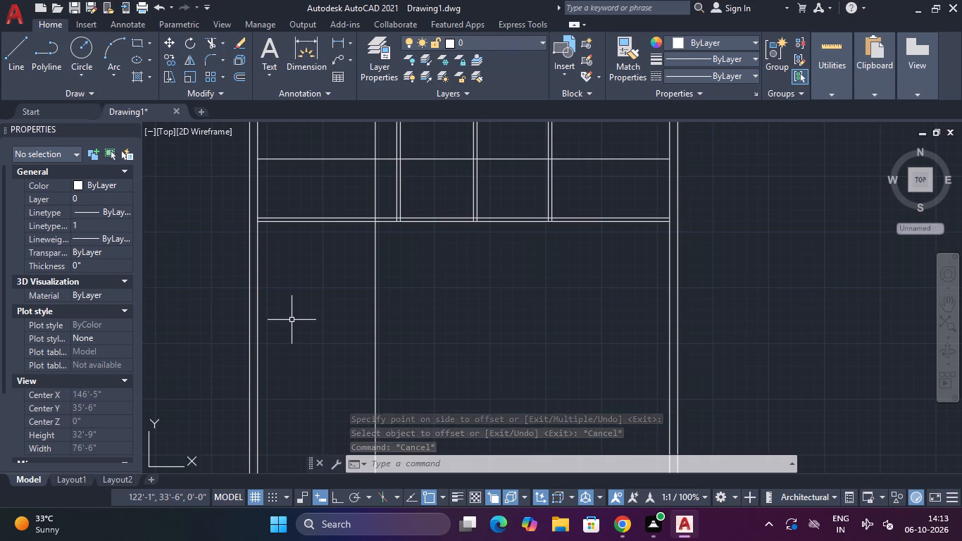
Offset the lower face of the partition beneath the top rooms 10' downward.
{"action": "key", "text": "Escape"}
{"action": "type", "text": "O"}
{"action": "key", "text": "space"}
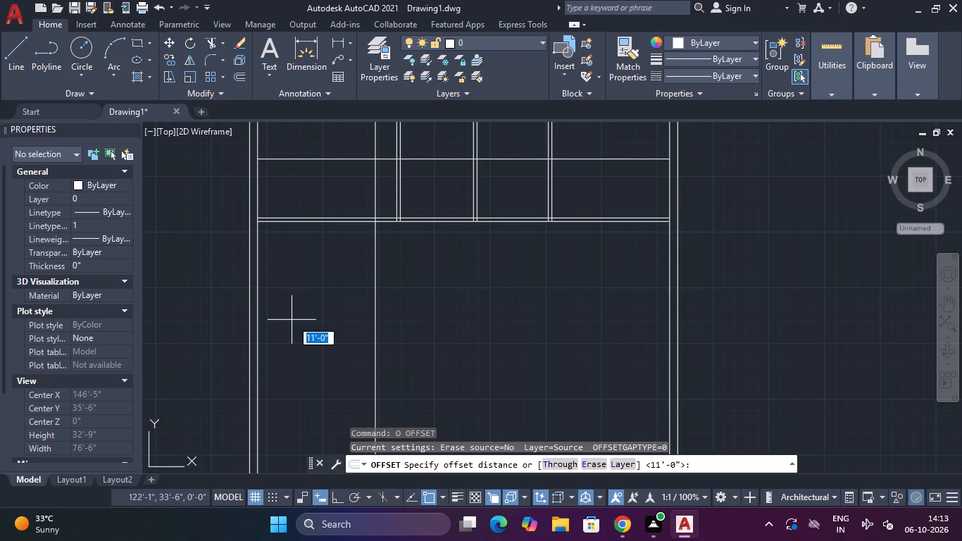
{"action": "type", "text": "10'"}
{"action": "key", "text": "Return"}
{"action": "left_click", "coordinate": [351, 222]}
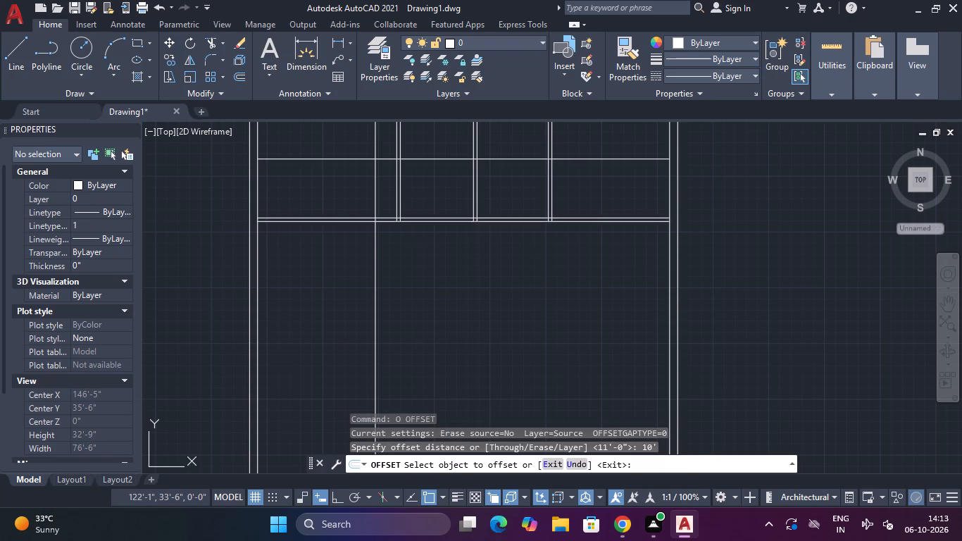
{"action": "left_click", "coordinate": [345, 295]}
{"action": "middle_click_drag", "start_coordinate": [343, 297], "coordinate": [359, 285]}
{"action": "middle_click_drag", "start_coordinate": [359, 285], "coordinate": [360, 306]}
{"action": "key", "text": "Escape"}
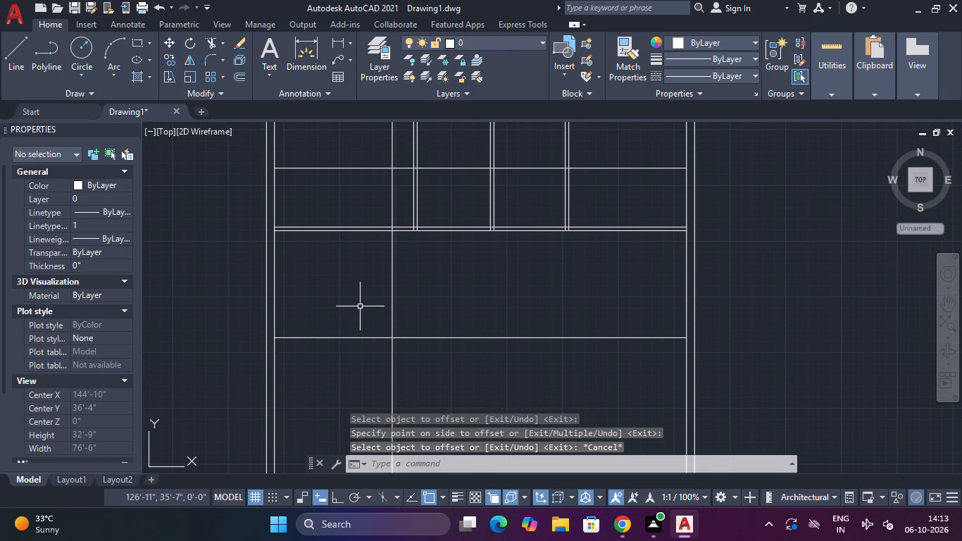
{"action": "key", "text": "Escape"}
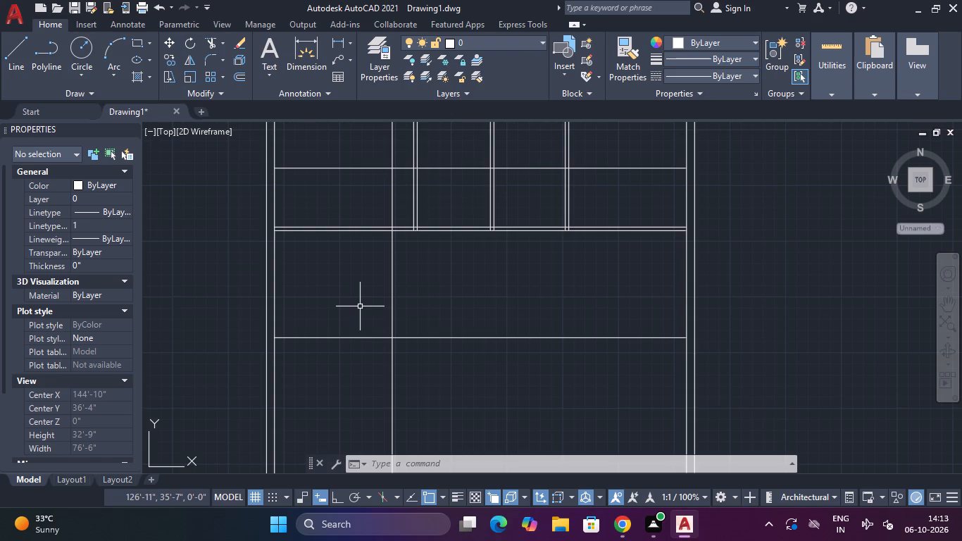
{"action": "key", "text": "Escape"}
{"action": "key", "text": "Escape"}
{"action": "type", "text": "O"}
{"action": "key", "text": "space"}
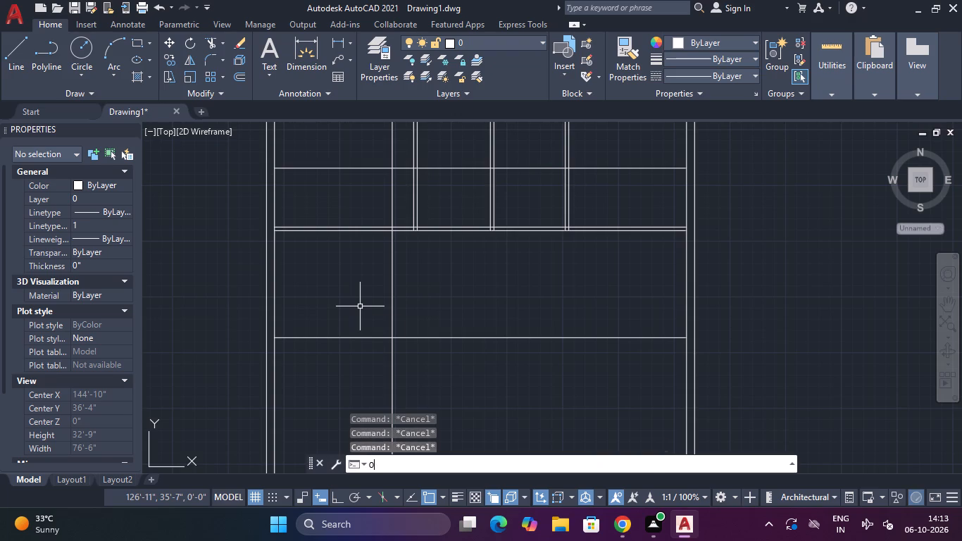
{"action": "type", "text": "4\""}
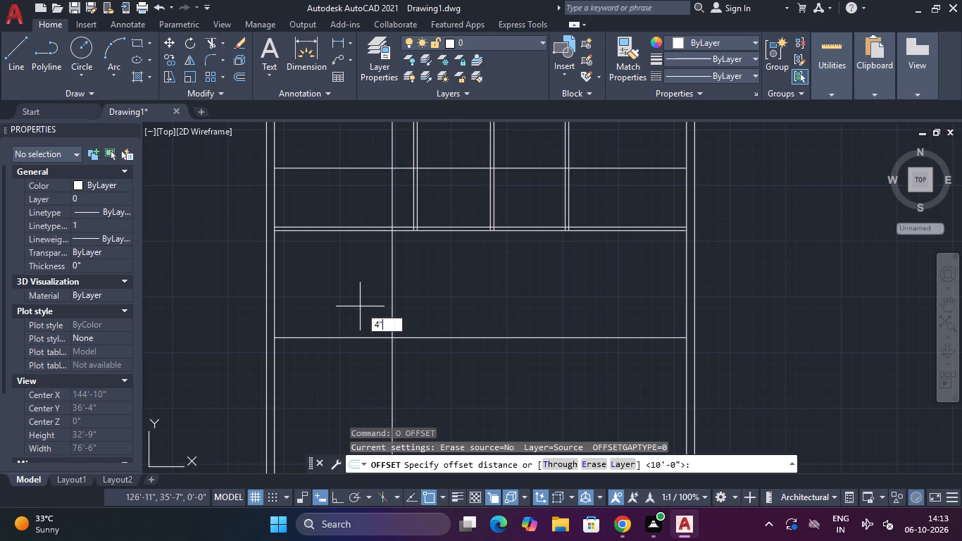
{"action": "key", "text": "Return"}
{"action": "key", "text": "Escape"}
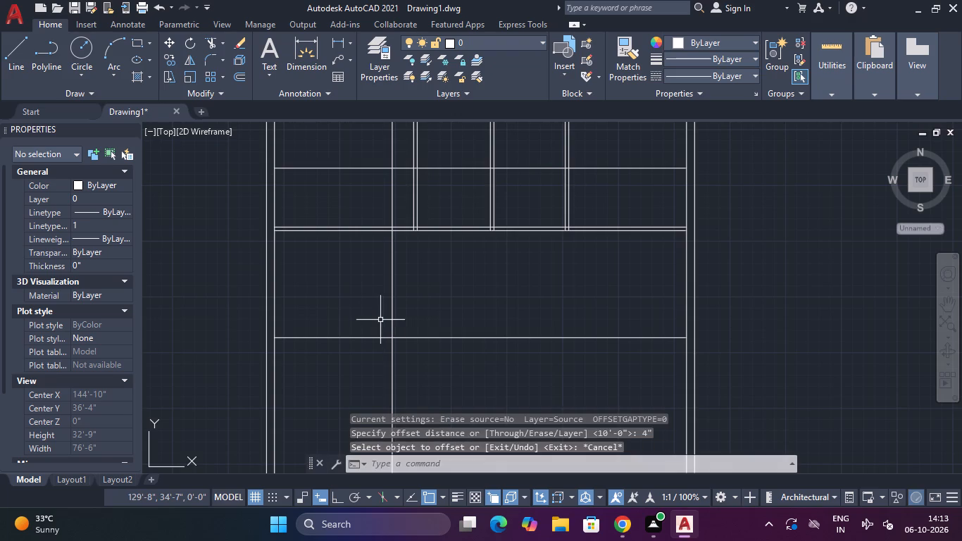
Trim the 11' and 10' offset lines beyond their intersection to form the corner of a room below the top-left room.
{"action": "type", "text": "TR"}
{"action": "key", "text": "space"}
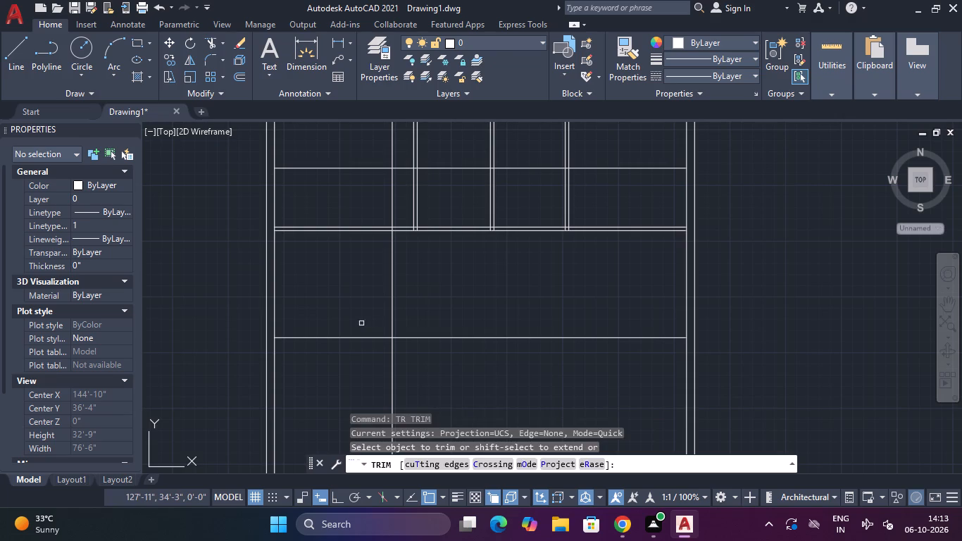
{"action": "left_click_drag", "start_coordinate": [523, 304], "coordinate": [375, 383]}
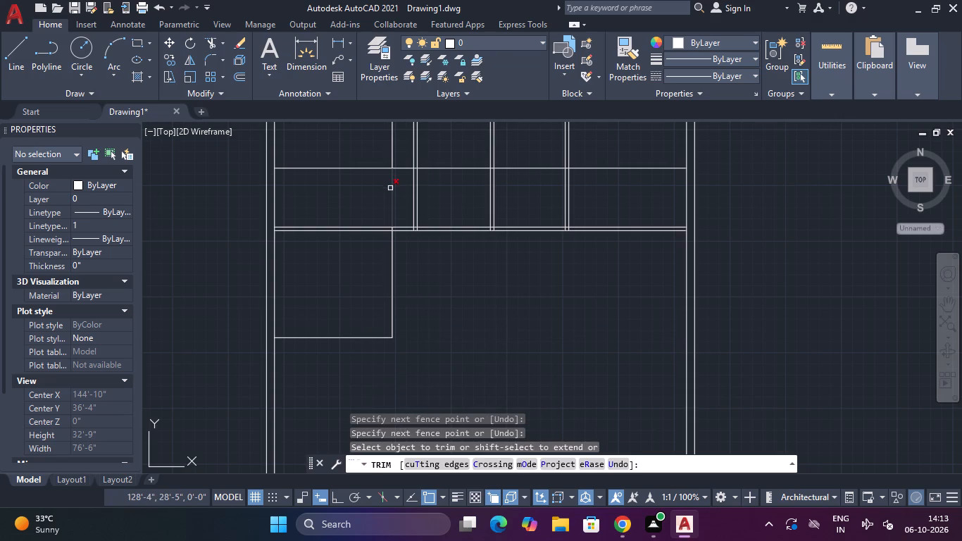
Trim away the parts of the 11' offset vertical line that run up through the top-left room.
{"action": "left_click", "coordinate": [392, 189]}
{"action": "left_click_drag", "start_coordinate": [394, 161], "coordinate": [387, 160]}
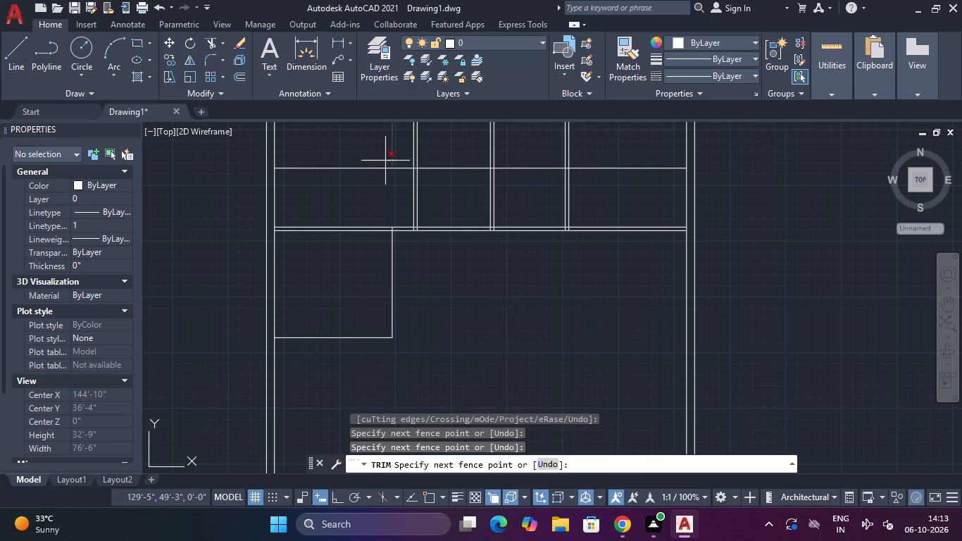
{"action": "scroll", "coordinate": [385, 161], "scroll_direction": "down", "scroll_amount": 2}
{"action": "middle_click_drag", "start_coordinate": [385, 161], "coordinate": [384, 211]}
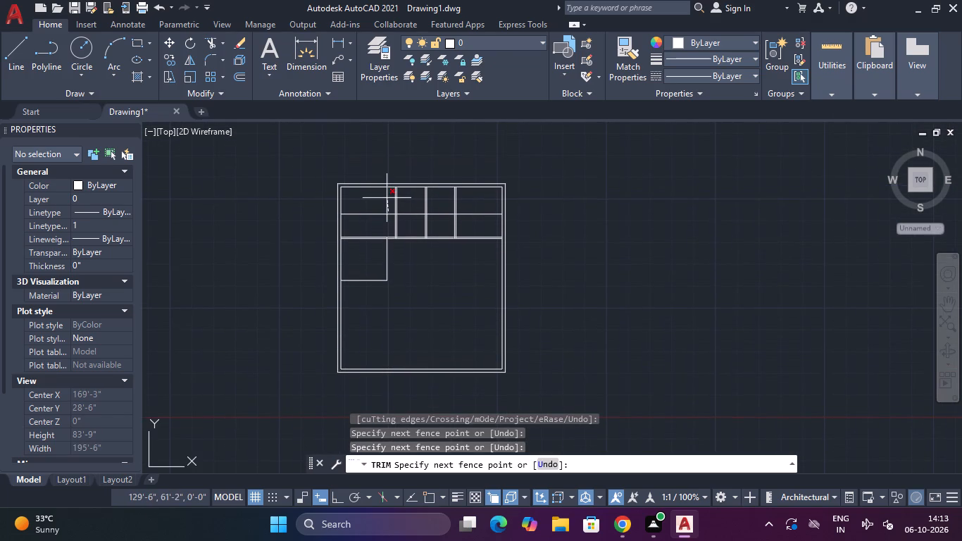
{"action": "key", "text": "Escape"}
{"action": "scroll", "coordinate": [382, 201], "scroll_direction": "up", "scroll_amount": 3}
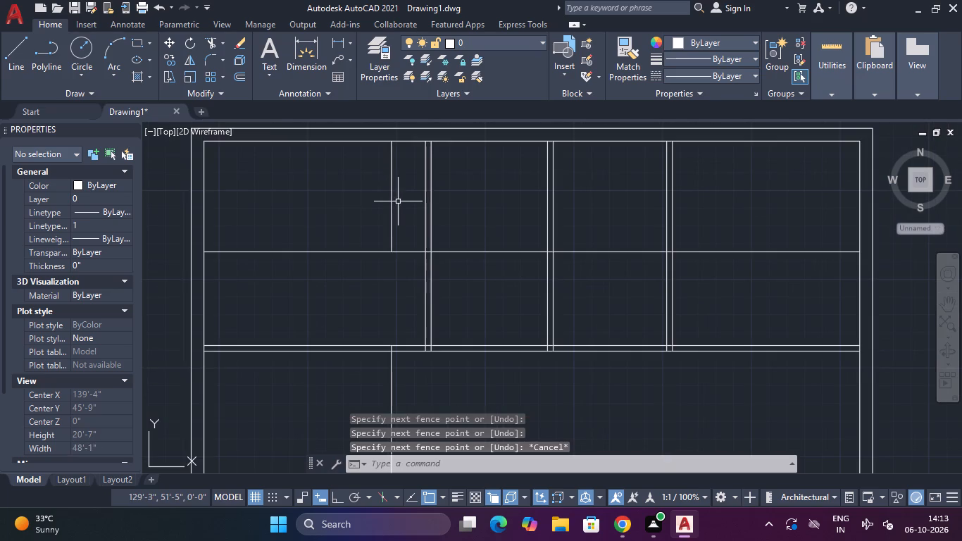
{"action": "key", "text": "ctrl+z"}
{"action": "middle_click_drag", "start_coordinate": [404, 273], "coordinate": [444, 357]}
{"action": "scroll", "coordinate": [446, 294], "scroll_direction": "up", "scroll_amount": 2}
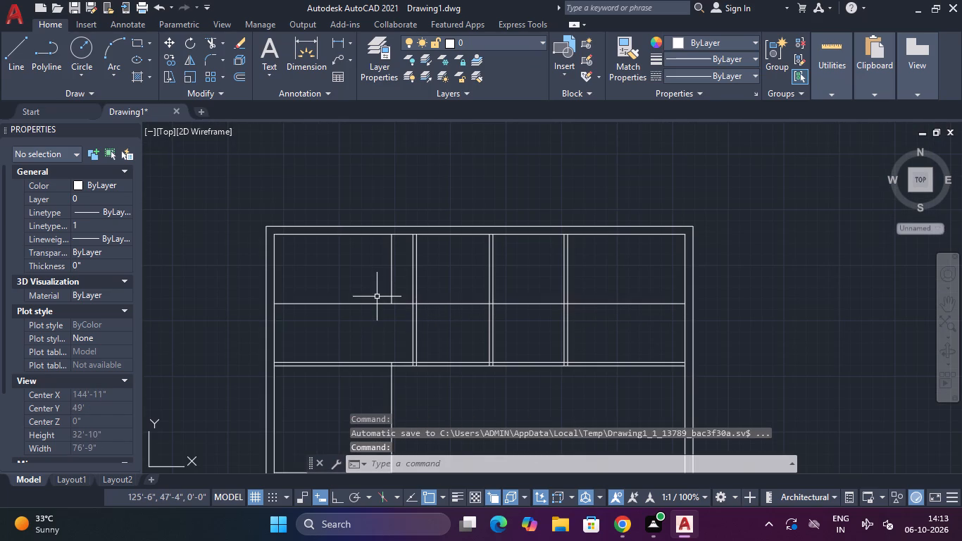
{"action": "type", "text": "TR"}
{"action": "key", "text": "space"}
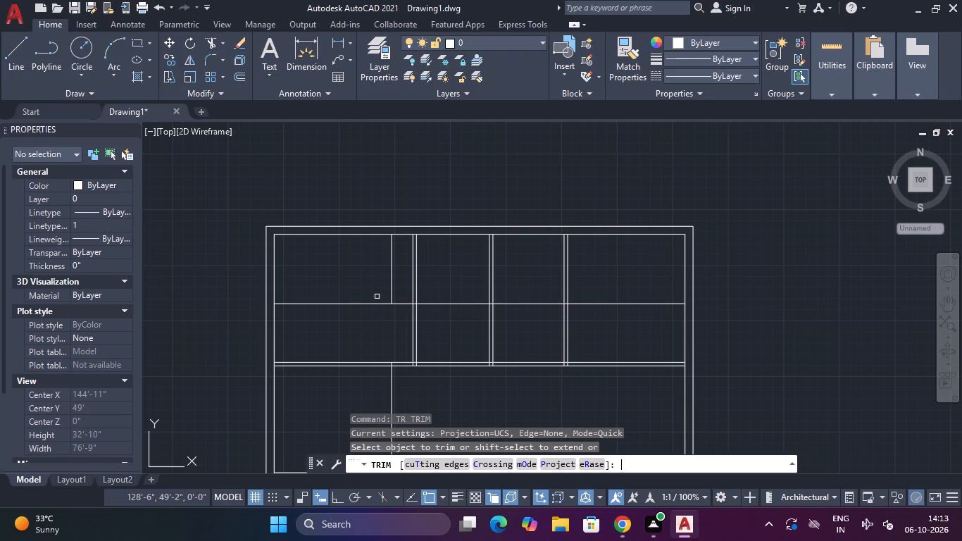
{"action": "left_click", "coordinate": [390, 288]}
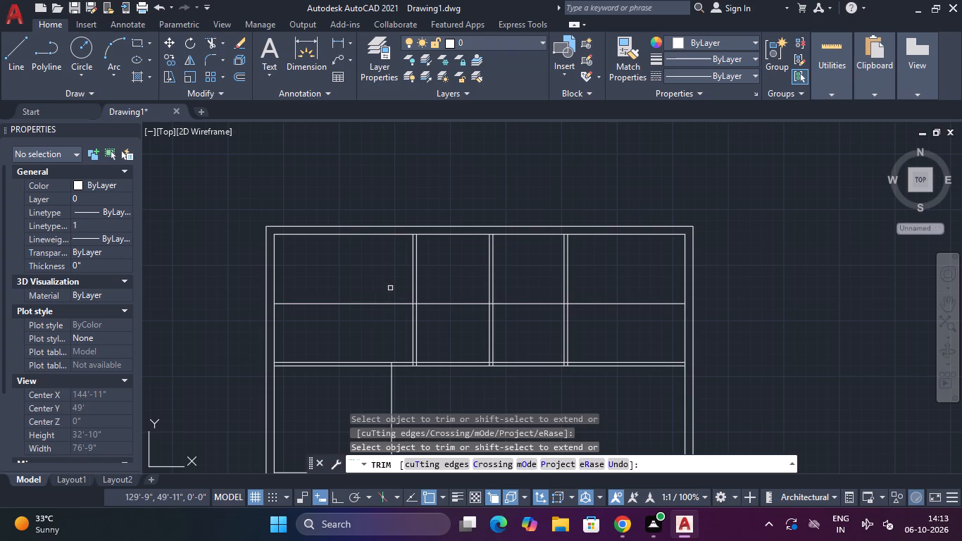
Trim the 6'6" horizontal line out of the top-left and top-right rooms.
{"action": "left_click", "coordinate": [390, 288]}
{"action": "left_click", "coordinate": [385, 311]}
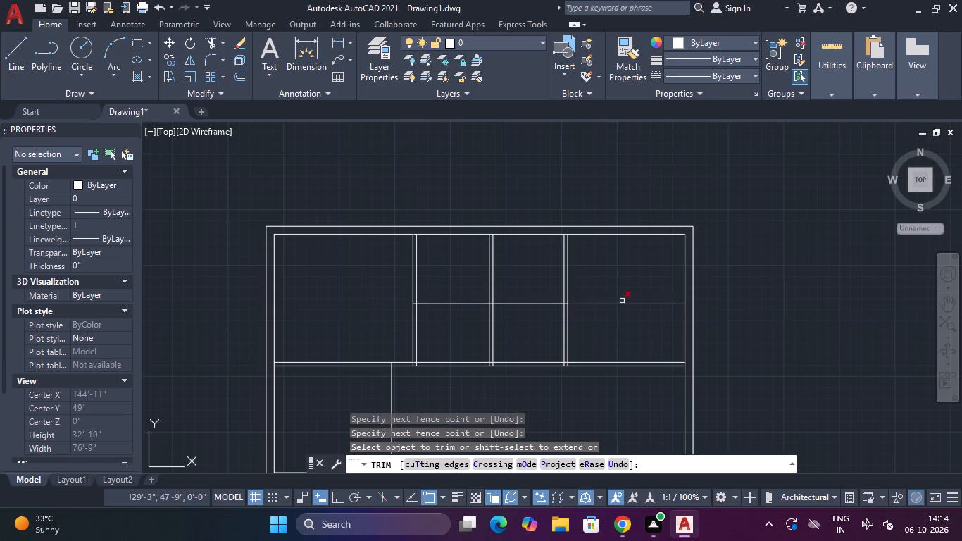
{"action": "left_click", "coordinate": [621, 295]}
{"action": "left_click", "coordinate": [616, 316]}
Trim both faces of the horizontal partition below the two middle top rooms to open them downward.
{"action": "left_click", "coordinate": [508, 343]}
{"action": "left_click", "coordinate": [508, 381]}
{"action": "left_click", "coordinate": [439, 347]}
{"action": "left_click", "coordinate": [431, 394]}
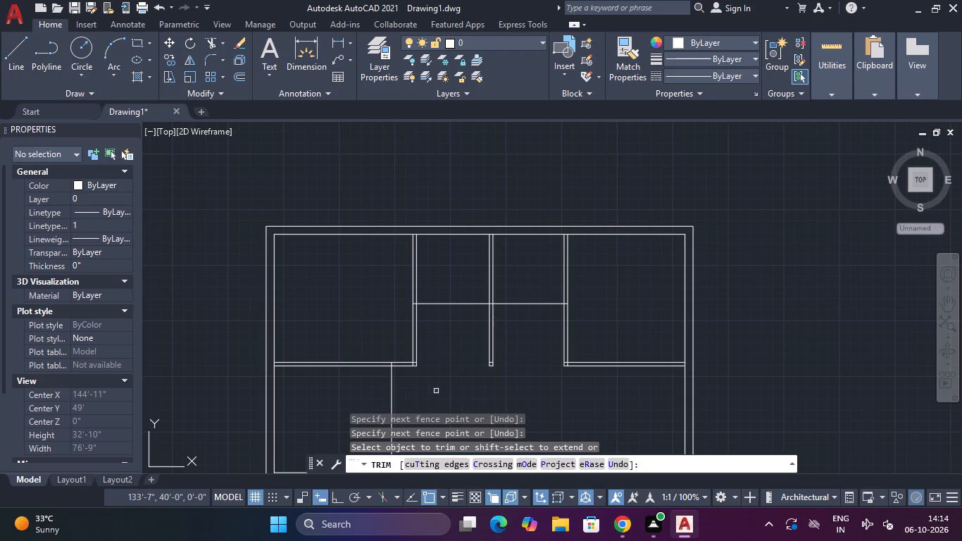
{"action": "middle_click_drag", "start_coordinate": [451, 371], "coordinate": [513, 324]}
{"action": "key", "text": "Escape"}
Offset the horizontal line across the two middle top rooms 4" downward to give the partition its second face.
{"action": "type", "text": "O"}
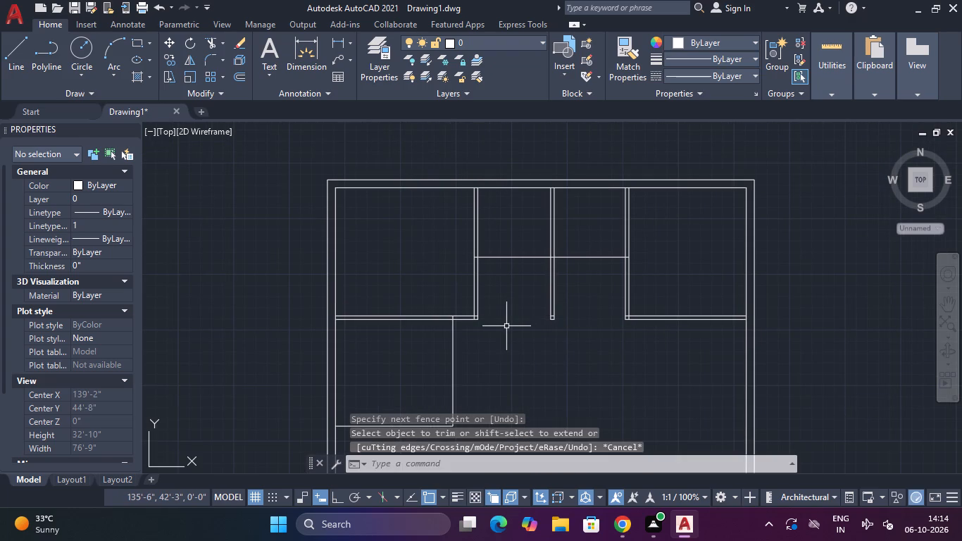
{"action": "key", "text": "space"}
{"action": "key", "text": "Return"}
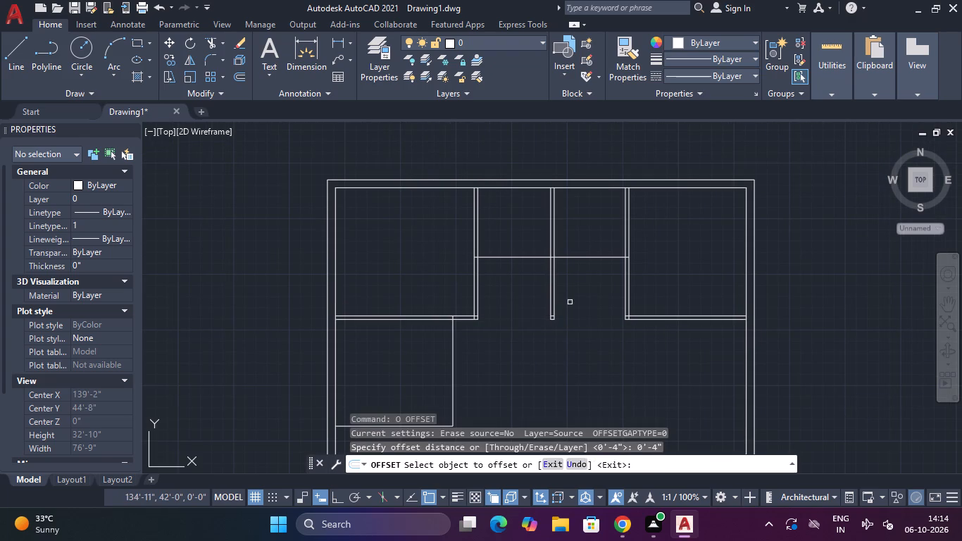
{"action": "left_click", "coordinate": [528, 257]}
{"action": "left_click", "coordinate": [518, 273]}
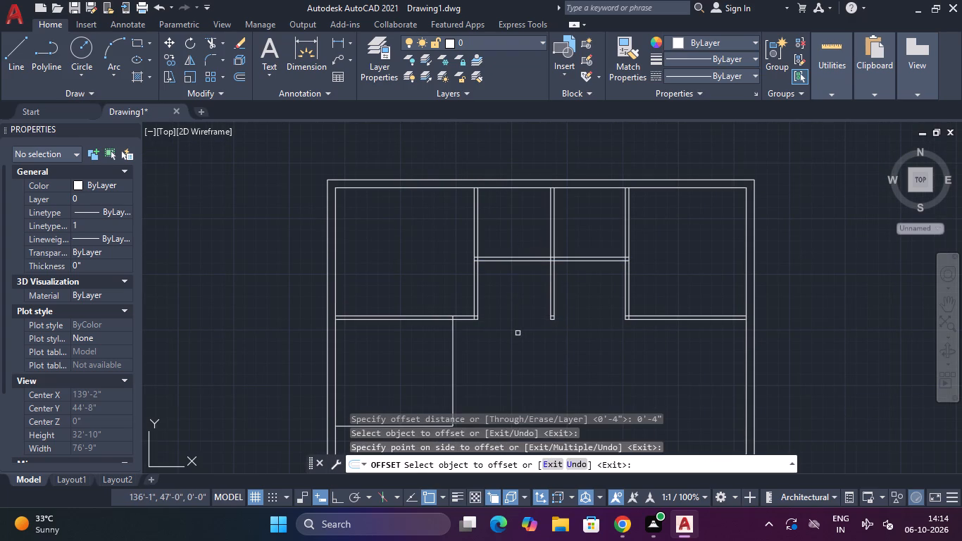
Offset the vertical and bottom lines of the room below the top-left room 4" outward to form its walls.
{"action": "middle_click_drag", "start_coordinate": [517, 334], "coordinate": [546, 270]}
{"action": "left_click", "coordinate": [482, 315]}
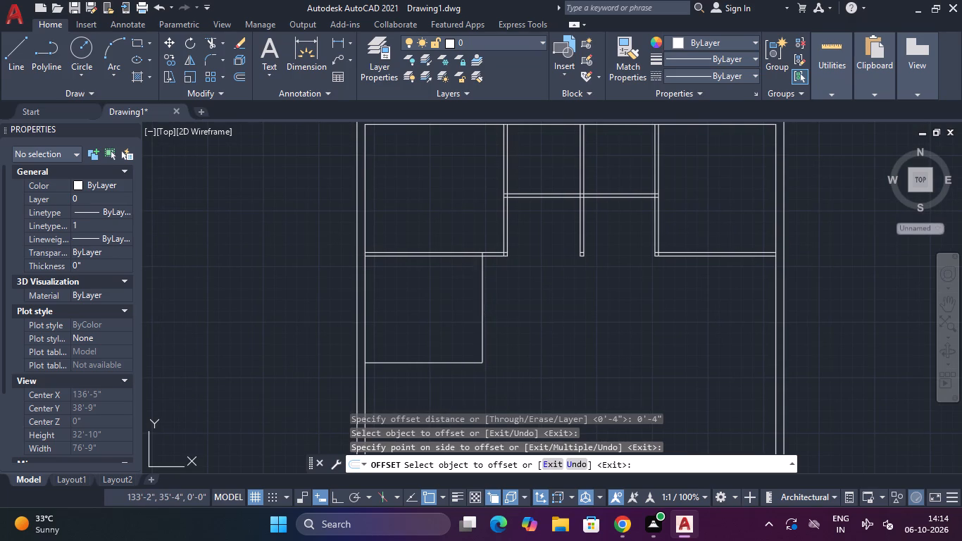
{"action": "left_click", "coordinate": [498, 318]}
{"action": "left_click", "coordinate": [461, 363]}
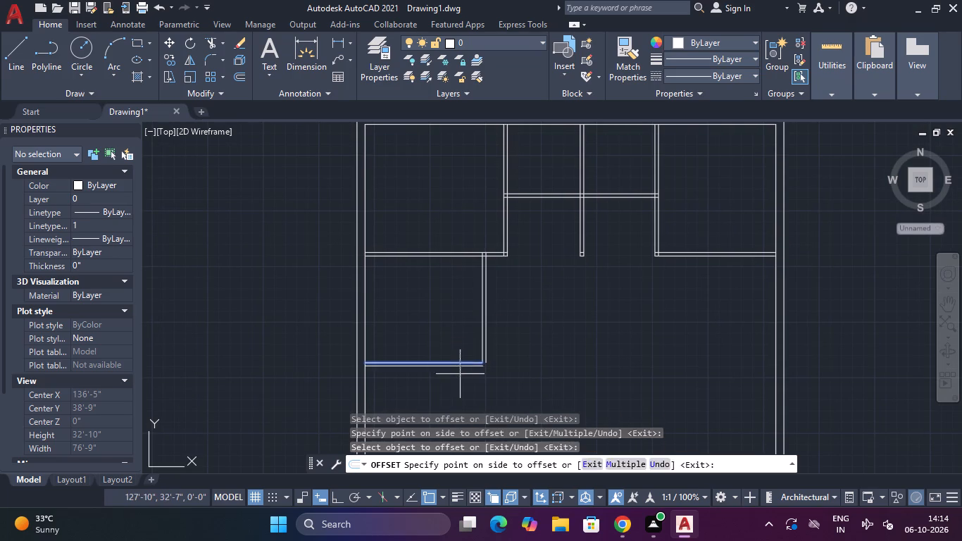
{"action": "left_click", "coordinate": [460, 374]}
{"action": "scroll", "coordinate": [480, 370], "scroll_direction": "up", "scroll_amount": 3}
{"action": "key", "text": "Escape"}
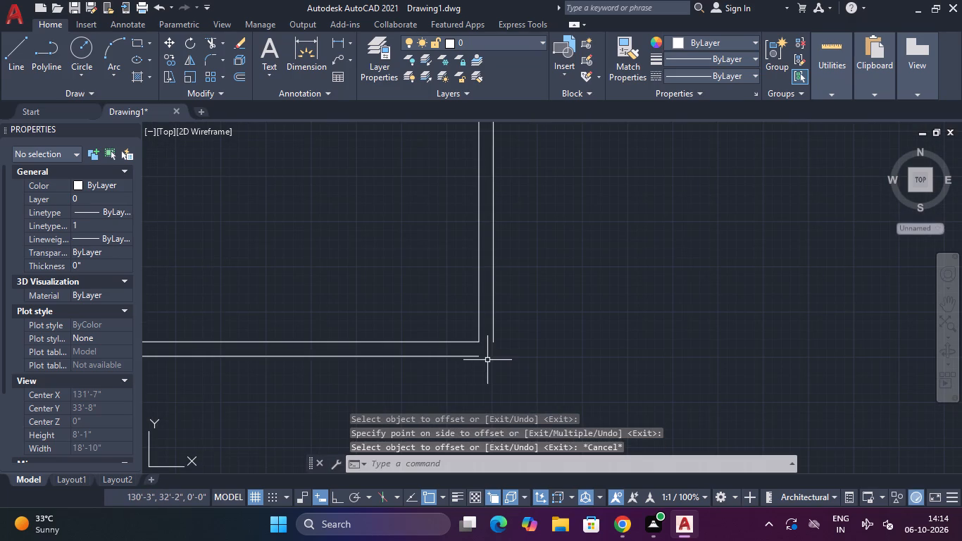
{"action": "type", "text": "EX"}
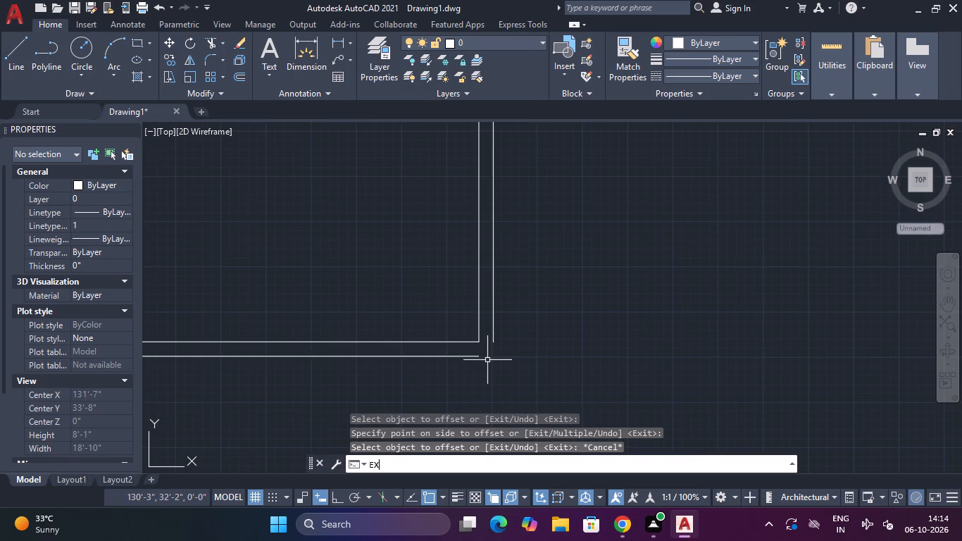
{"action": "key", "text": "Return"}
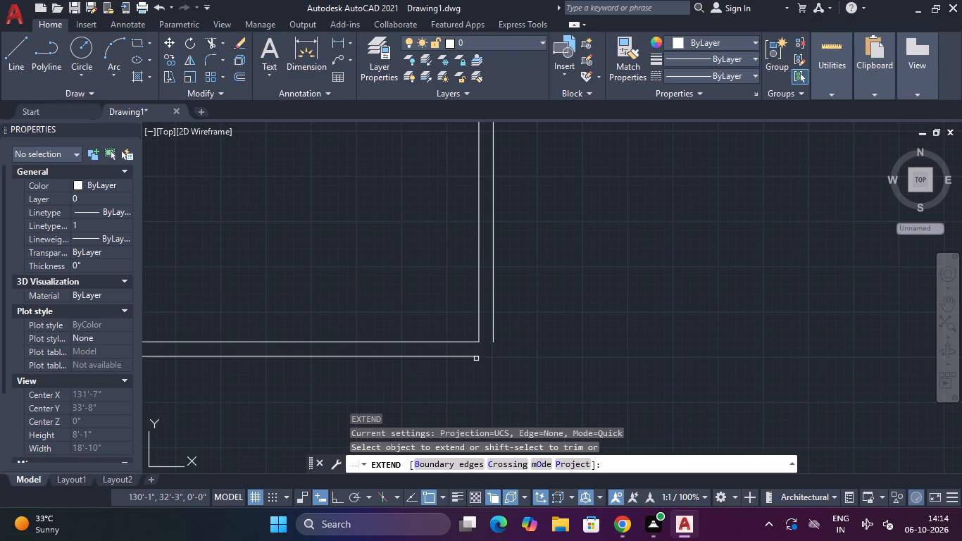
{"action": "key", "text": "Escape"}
Draw a short helper line straight down from the lower end of that room's outer vertical wall face.
{"action": "type", "text": "L"}
{"action": "key", "text": "space"}
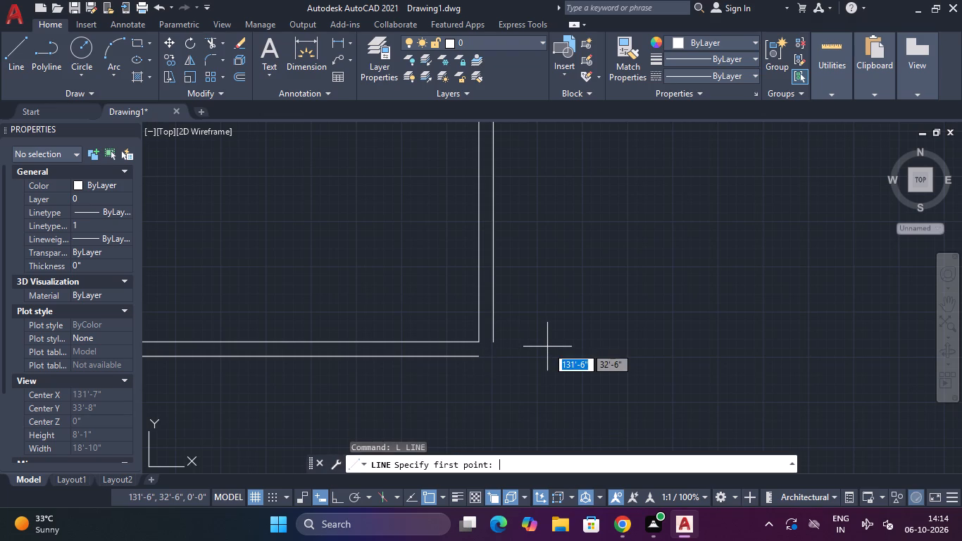
{"action": "left_click", "coordinate": [498, 342]}
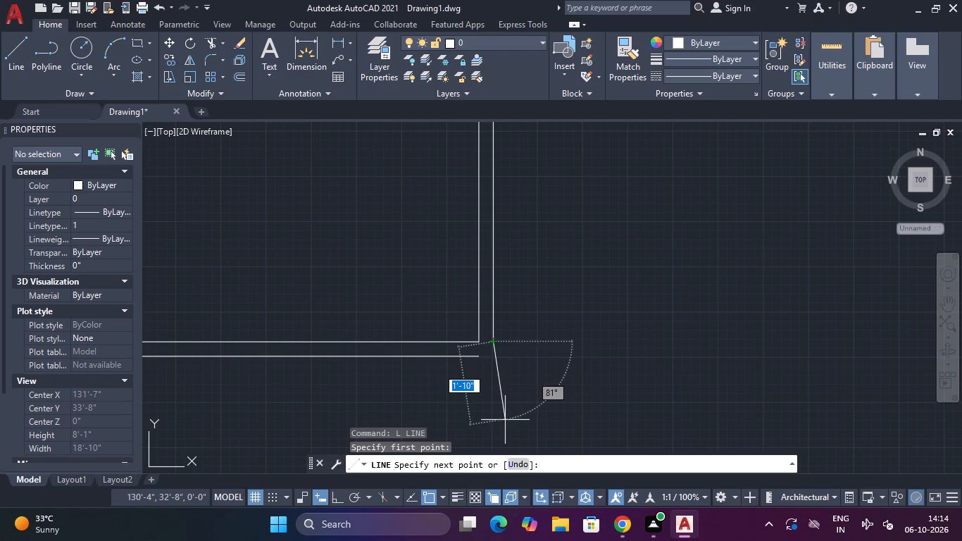
{"action": "left_click", "coordinate": [488, 430]}
{"action": "key", "text": "Escape"}
Extend the outer face of the room's bottom wall to meet the helper line.
{"action": "type", "text": "EX"}
{"action": "key", "text": "Return"}
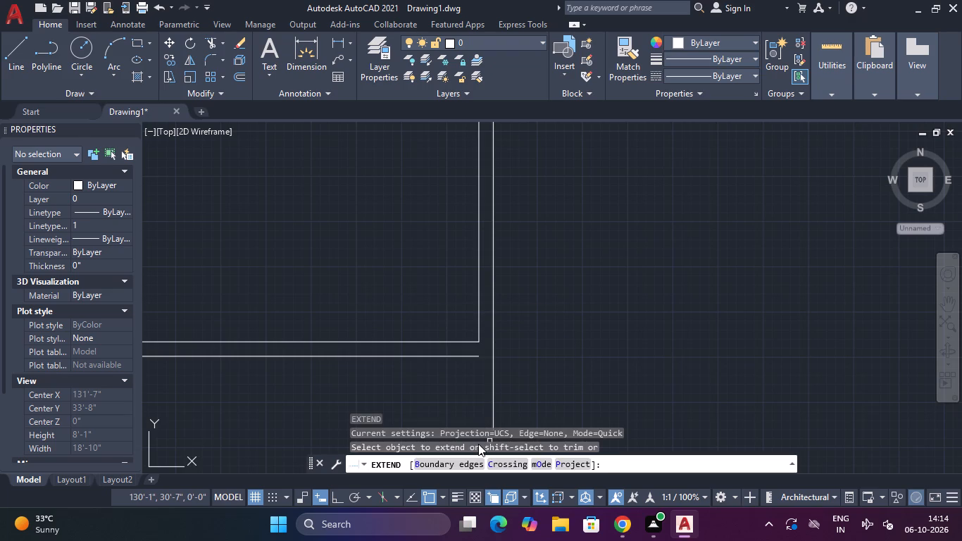
{"action": "left_click", "coordinate": [447, 359]}
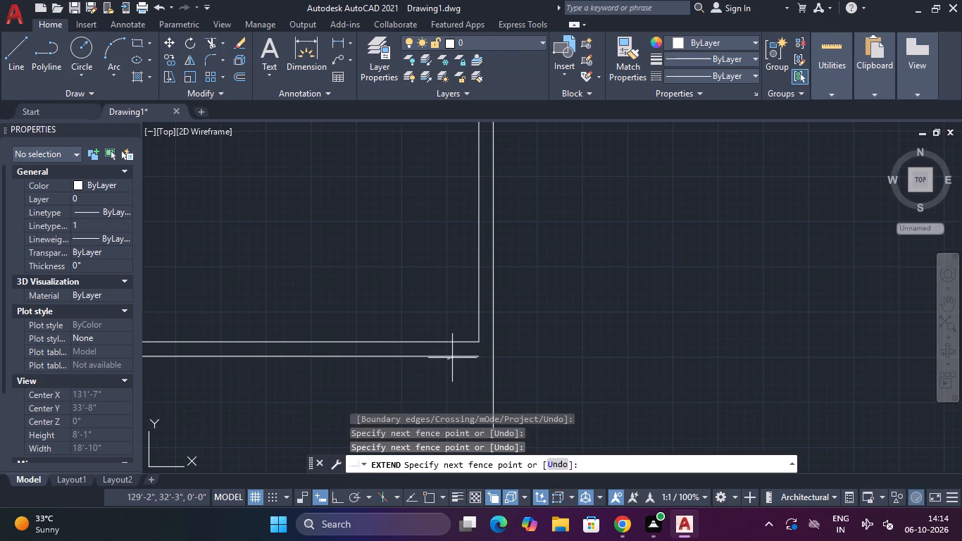
{"action": "left_click", "coordinate": [458, 352]}
{"action": "key", "text": "Escape"}
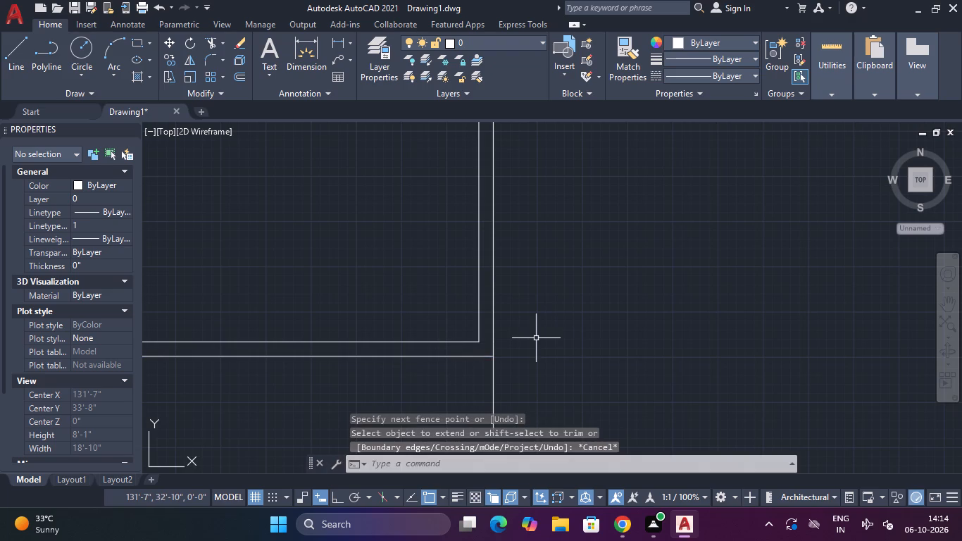
Trim the helper line below the bottom wall's outer face to close the room's outer corner.
{"action": "type", "text": "TR"}
{"action": "key", "text": "space"}
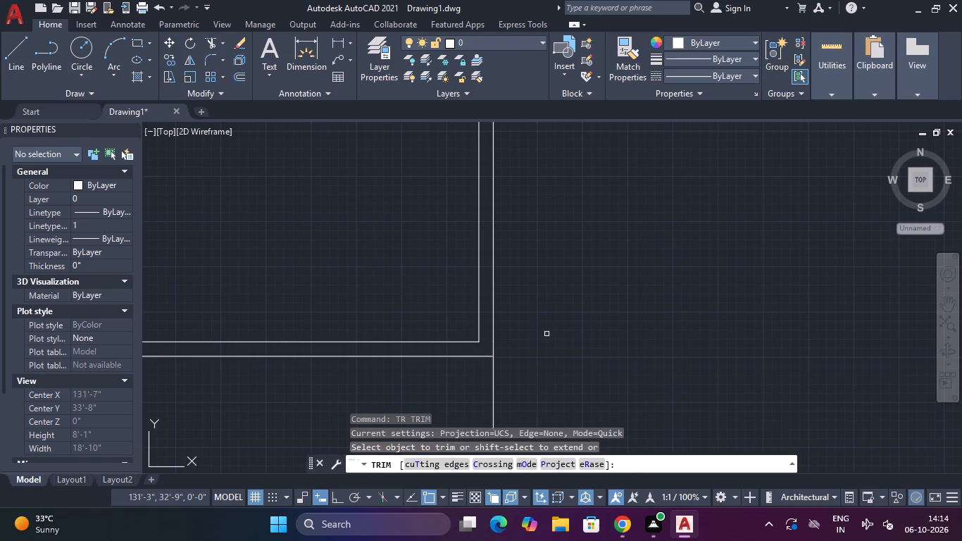
{"action": "left_click_drag", "start_coordinate": [525, 373], "coordinate": [518, 378]}
{"action": "left_click", "coordinate": [435, 406]}
{"action": "scroll", "coordinate": [531, 370], "scroll_direction": "down", "scroll_amount": 3}
{"action": "middle_click_drag", "start_coordinate": [566, 335], "coordinate": [507, 360]}
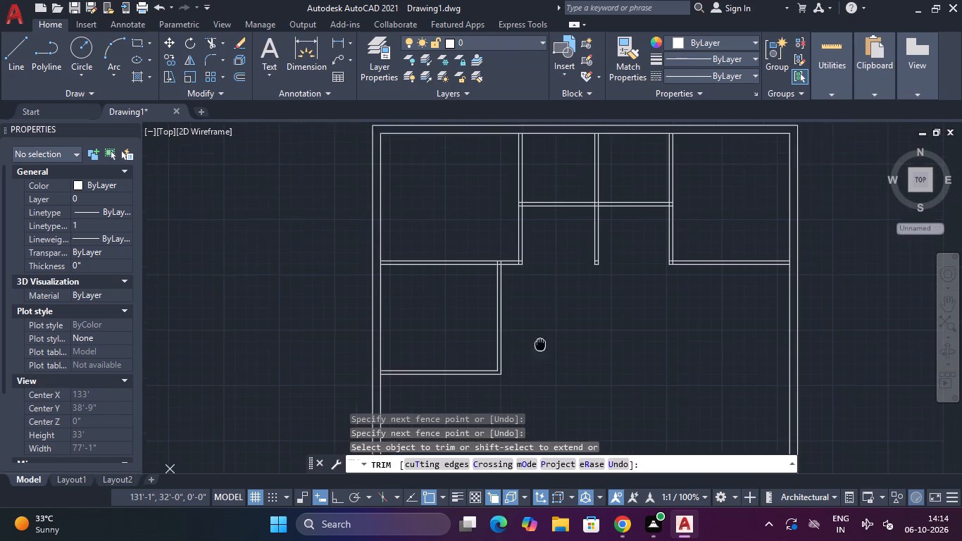
{"action": "middle_click_drag", "start_coordinate": [507, 360], "coordinate": [503, 363]}
{"action": "key", "text": "Escape"}
{"action": "key", "text": "Escape"}
{"action": "key", "text": "Escape"}
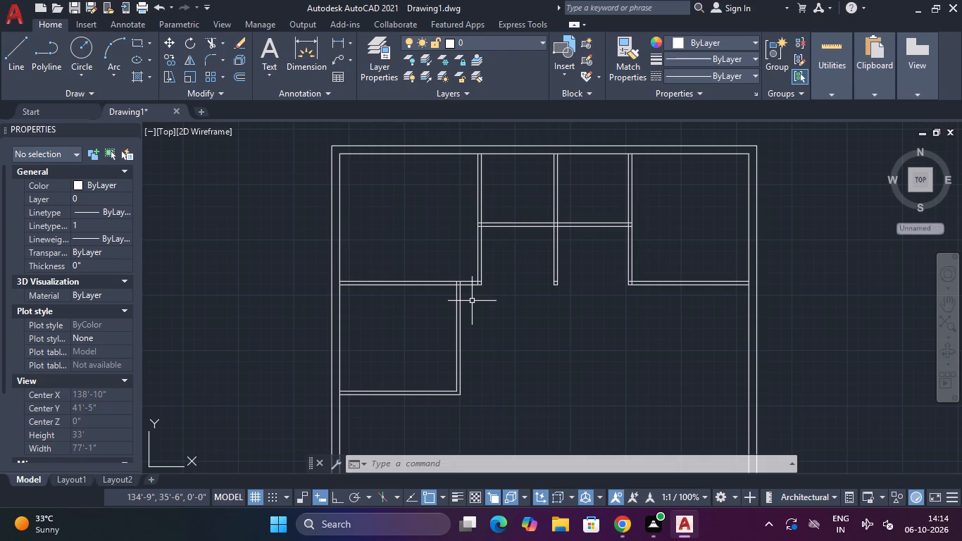
Offset the inner face of the plan's right outer wall 11' toward the interior.
{"action": "middle_click_drag", "start_coordinate": [643, 366], "coordinate": [541, 316]}
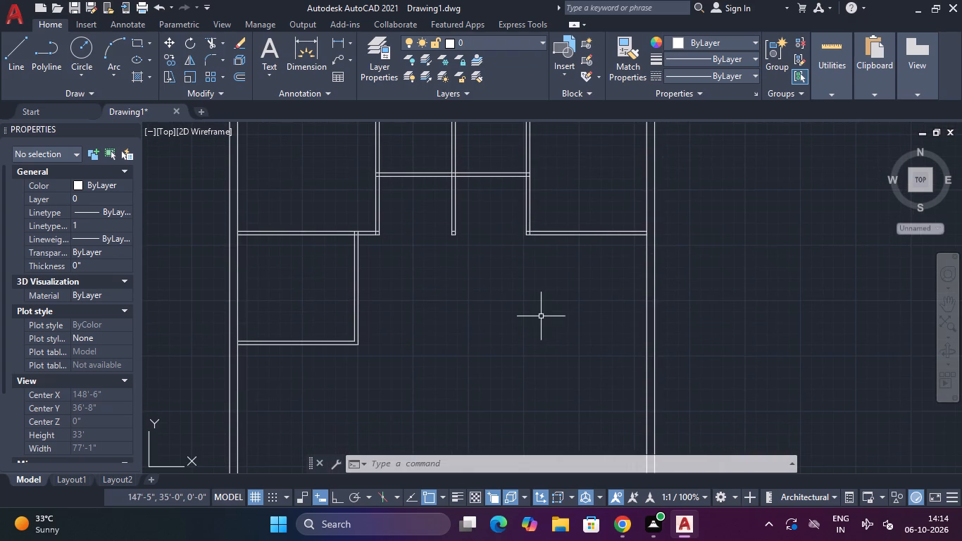
{"action": "key", "text": "Escape"}
{"action": "key", "text": "Escape"}
{"action": "type", "text": "O"}
{"action": "key", "text": "space"}
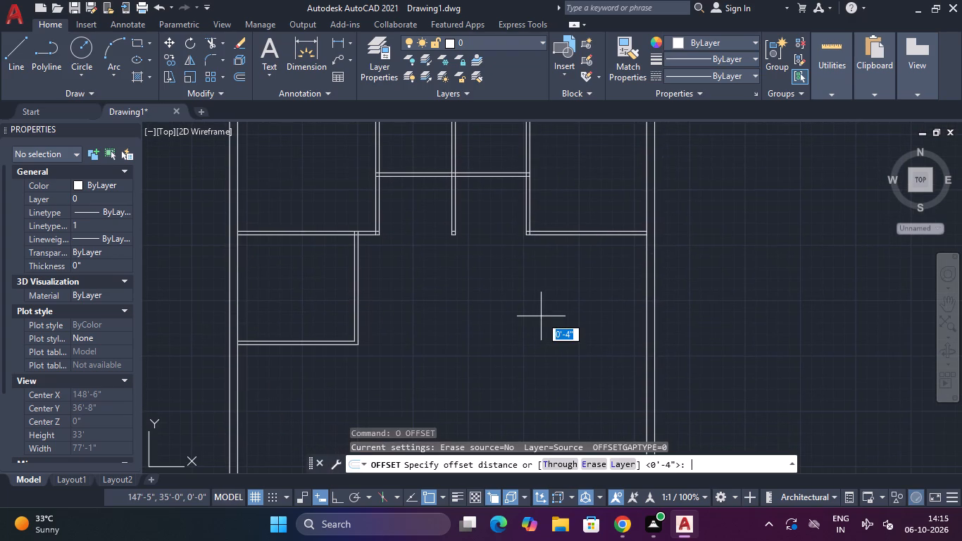
{"action": "type", "text": "11"}
{"action": "key", "text": "apostrophe"}
{"action": "key", "text": "Return"}
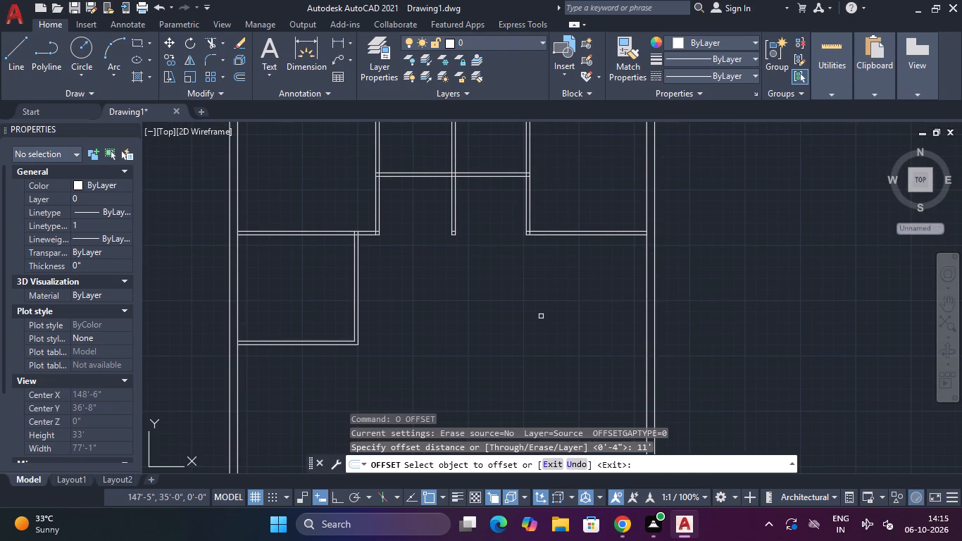
{"action": "left_click", "coordinate": [646, 301]}
{"action": "left_click", "coordinate": [580, 325]}
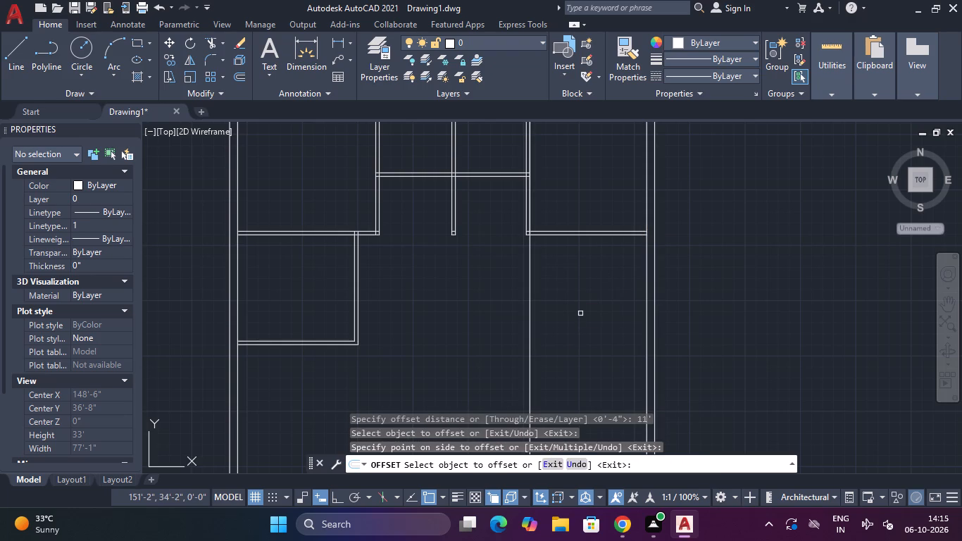
{"action": "key", "text": "Escape"}
Offset the lower face of the partition below the top-right room 11' downward.
{"action": "type", "text": "O"}
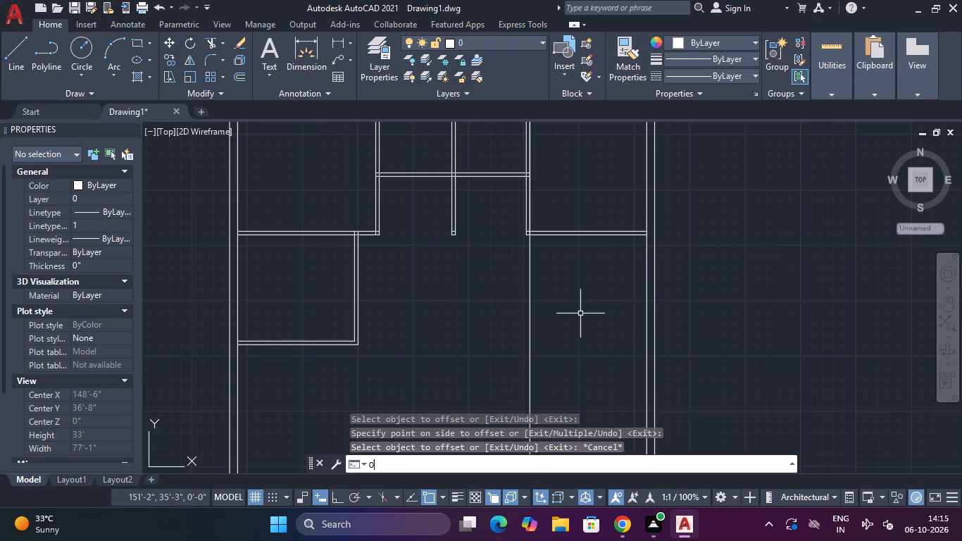
{"action": "key", "text": "space"}
{"action": "key", "text": "Return"}
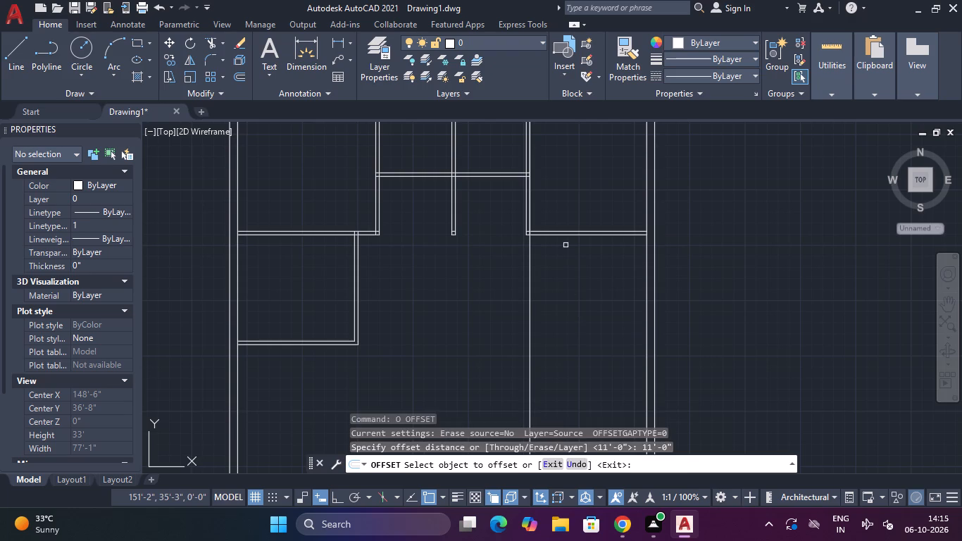
{"action": "left_click", "coordinate": [567, 234]}
{"action": "left_click", "coordinate": [564, 316]}
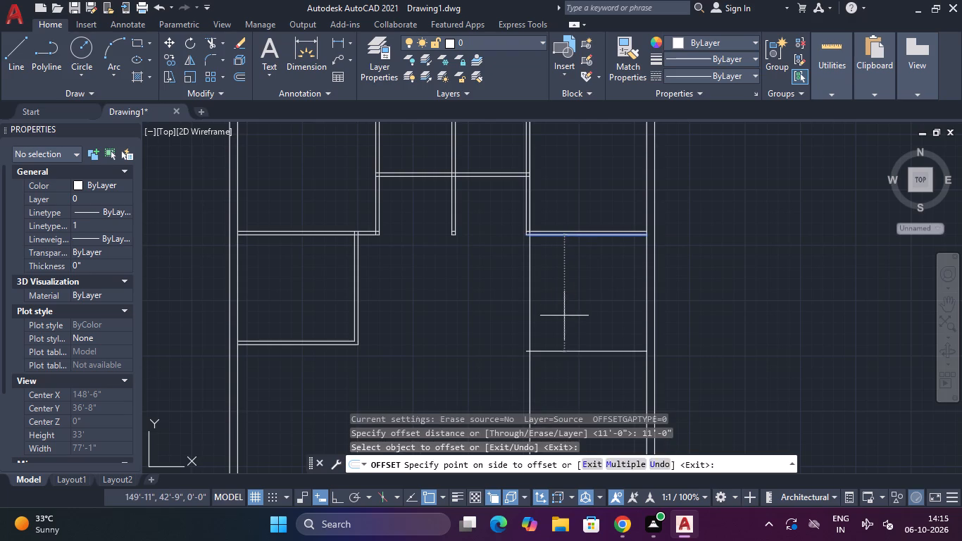
{"action": "key", "text": "Escape"}
{"action": "key", "text": "Escape"}
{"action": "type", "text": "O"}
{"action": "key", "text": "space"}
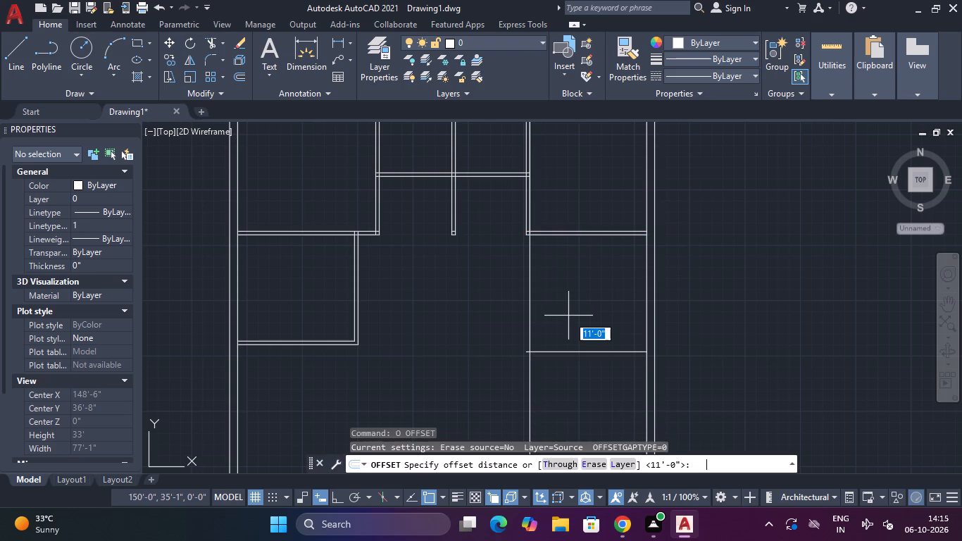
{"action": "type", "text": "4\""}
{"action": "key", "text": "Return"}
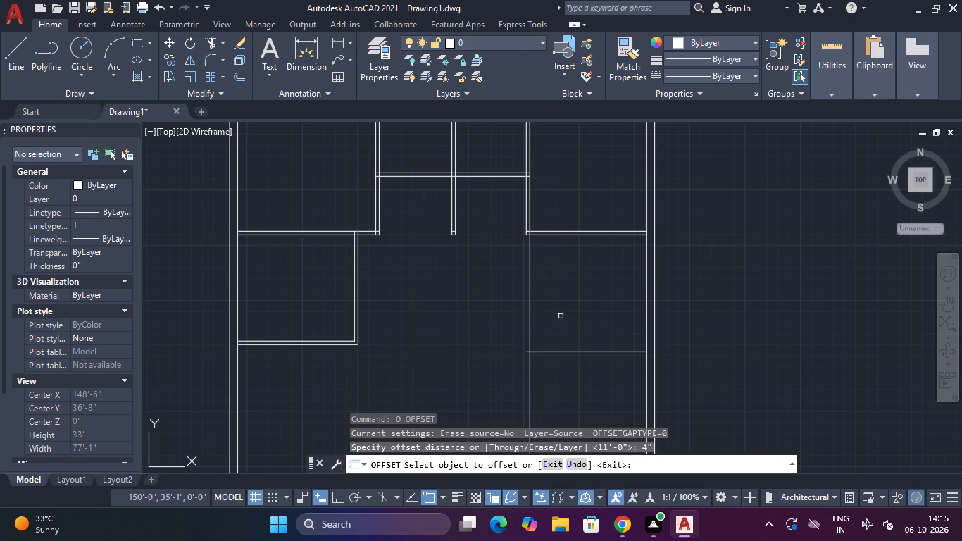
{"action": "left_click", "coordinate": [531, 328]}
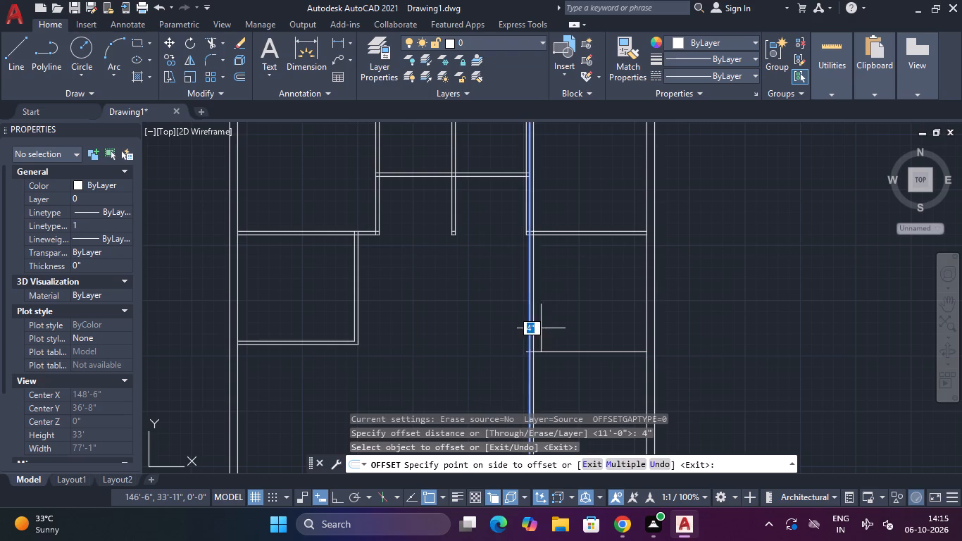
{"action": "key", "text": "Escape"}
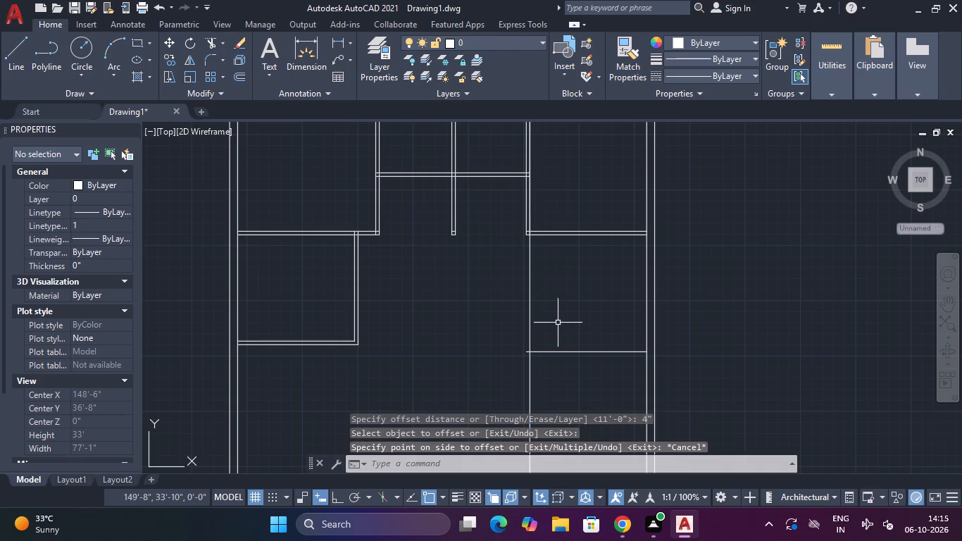
Trim the new vertical line where it runs up along the top-right room and where it continues below the 11' horizontal offset line.
{"action": "type", "text": "TR"}
{"action": "key", "text": "space"}
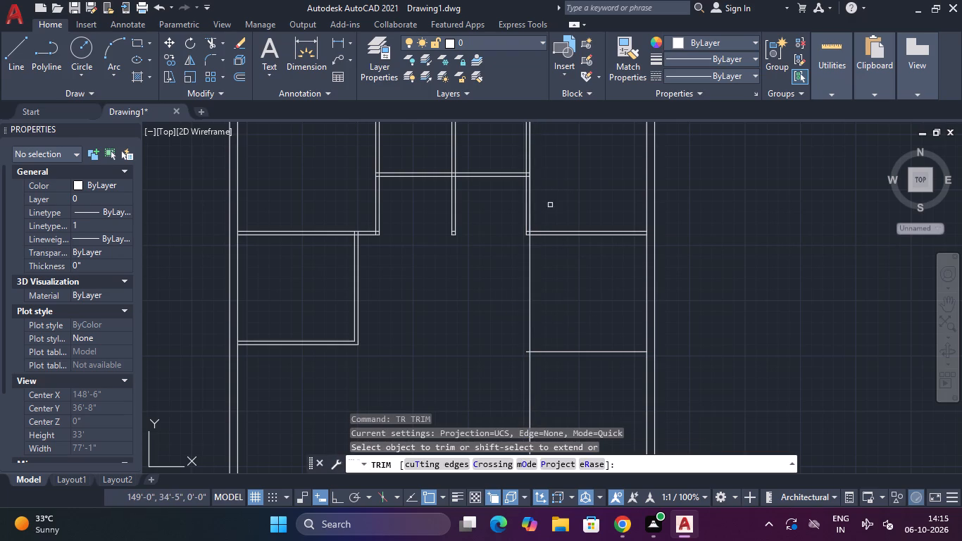
{"action": "scroll", "coordinate": [542, 211], "scroll_direction": "up", "scroll_amount": 2}
{"action": "left_click", "coordinate": [504, 216]}
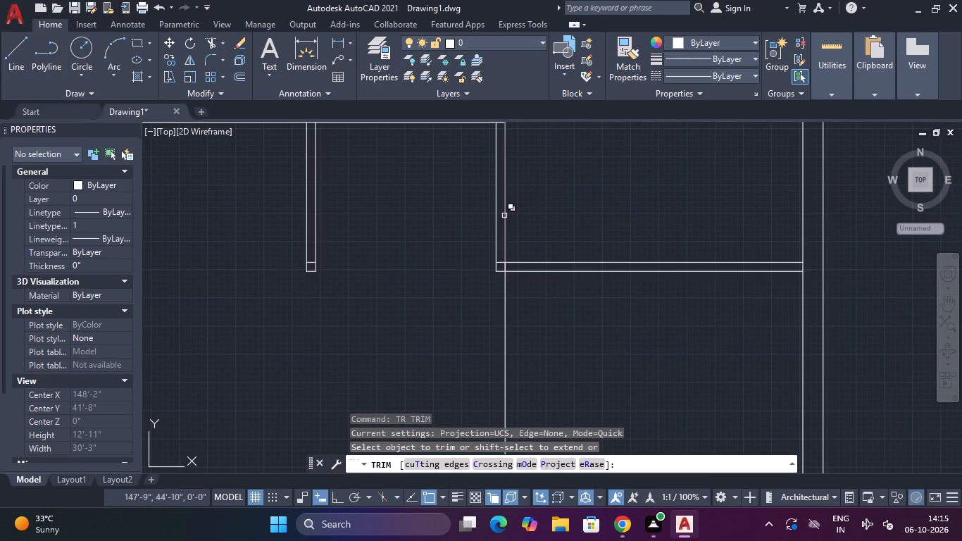
{"action": "left_click", "coordinate": [561, 283]}
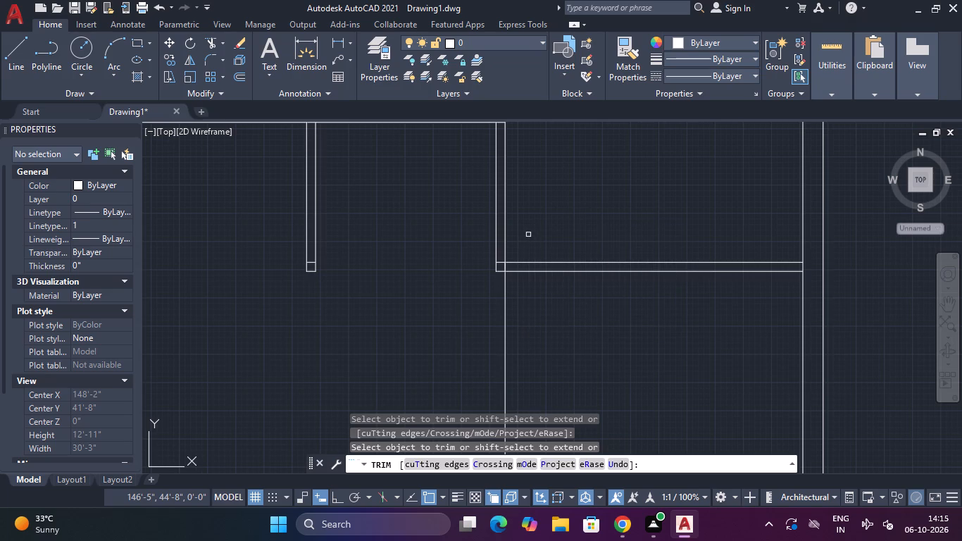
{"action": "scroll", "coordinate": [535, 229], "scroll_direction": "down", "scroll_amount": 3}
{"action": "scroll", "coordinate": [539, 264], "scroll_direction": "up", "scroll_amount": 1}
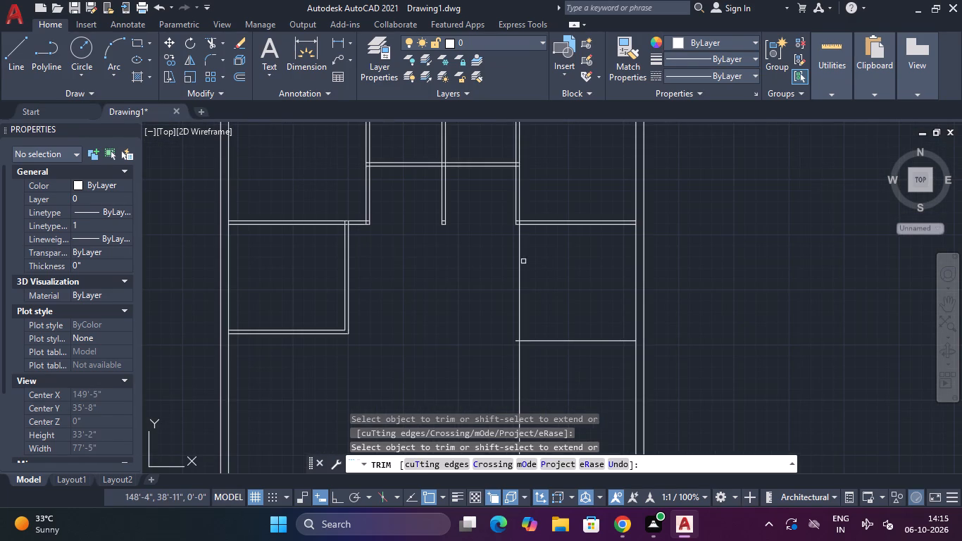
{"action": "left_click", "coordinate": [530, 392]}
{"action": "left_click", "coordinate": [510, 391]}
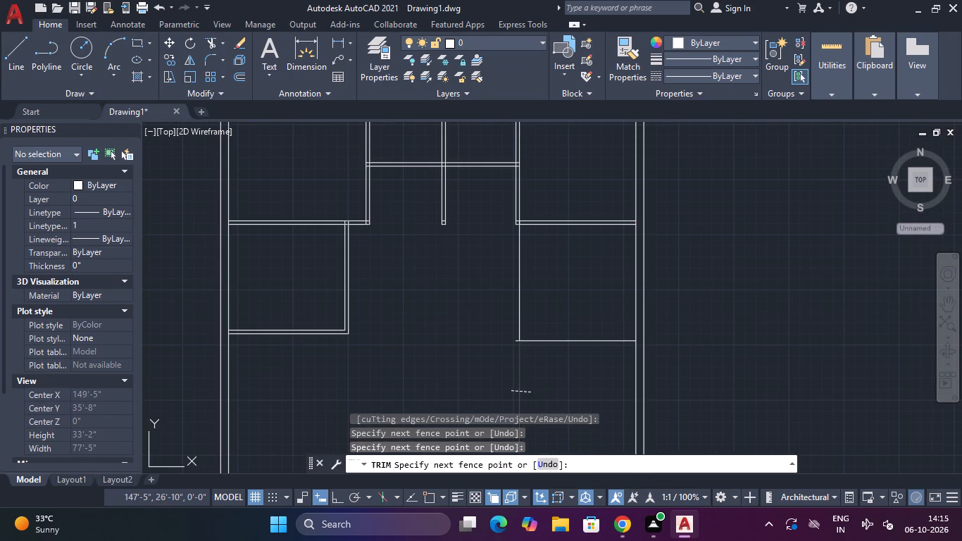
{"action": "scroll", "coordinate": [509, 348], "scroll_direction": "up", "scroll_amount": 3}
{"action": "key", "text": "Escape"}
{"action": "scroll", "coordinate": [512, 348], "scroll_direction": "down", "scroll_amount": 3}
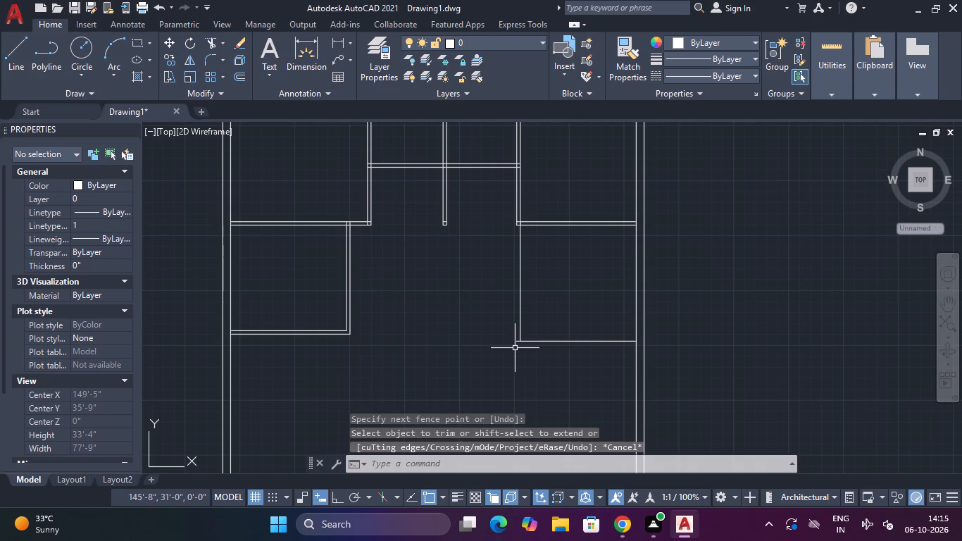
{"action": "key", "text": "Escape"}
Offset the vertical line of the room below the top-right room 4" outward, away from the room.
{"action": "type", "text": "O"}
{"action": "key", "text": "space"}
{"action": "type", "text": "4\""}
{"action": "key", "text": "Return"}
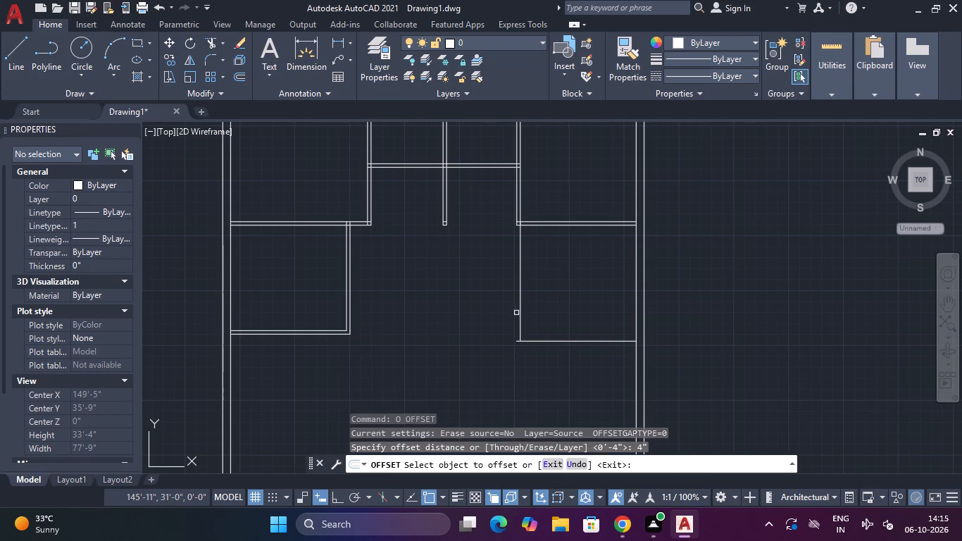
{"action": "left_click", "coordinate": [521, 309]}
{"action": "left_click", "coordinate": [506, 313]}
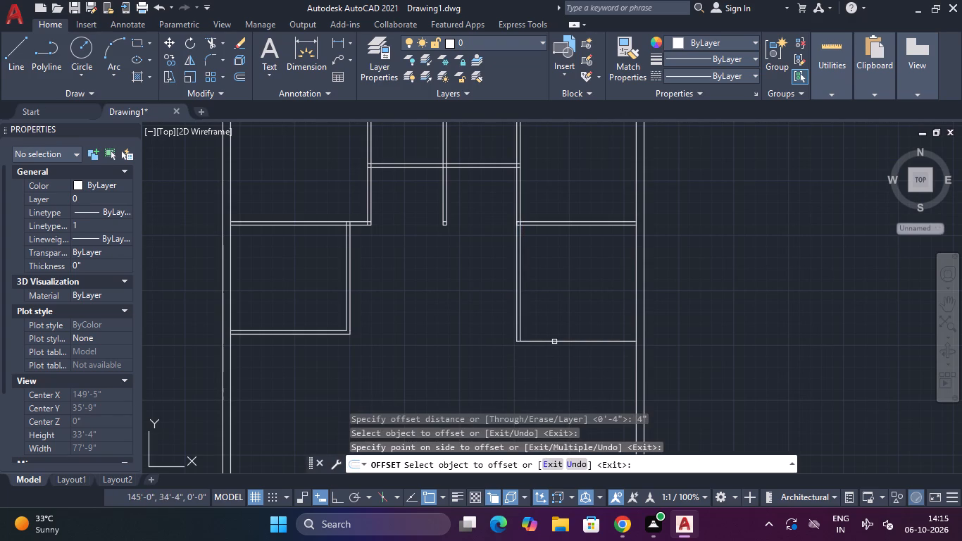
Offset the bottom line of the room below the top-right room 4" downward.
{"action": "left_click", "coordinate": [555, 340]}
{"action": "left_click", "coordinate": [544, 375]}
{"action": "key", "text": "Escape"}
Draw a short line closing the 4" gap at the lower-left corner of the room below the top-right room.
{"action": "type", "text": "L"}
{"action": "key", "text": "space"}
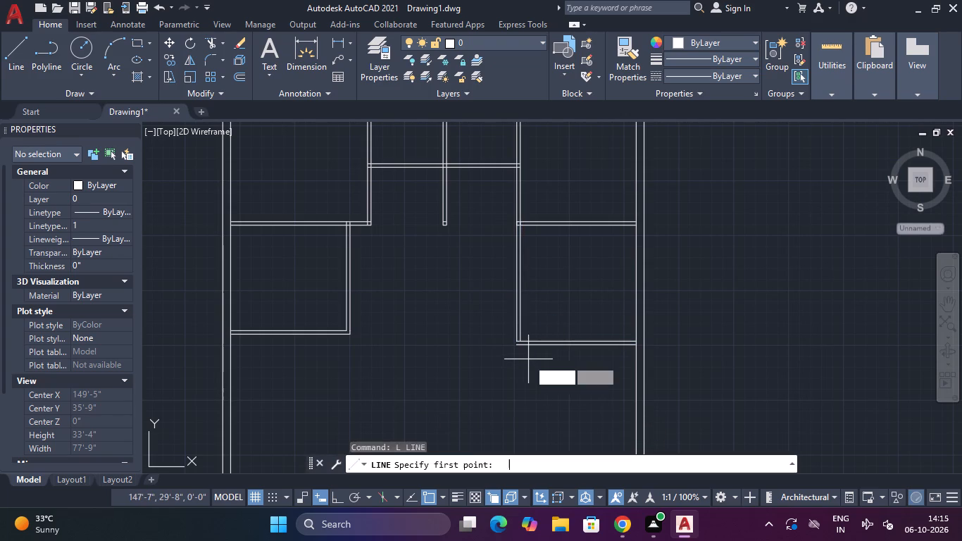
{"action": "scroll", "coordinate": [493, 340], "scroll_direction": "up", "scroll_amount": 2}
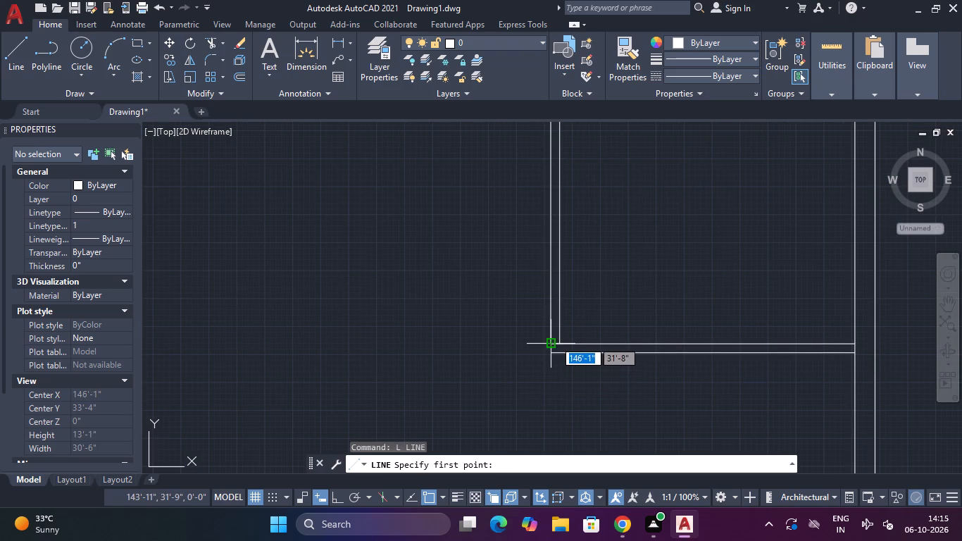
{"action": "left_click", "coordinate": [554, 340]}
{"action": "left_click", "coordinate": [551, 349]}
{"action": "key", "text": "Escape"}
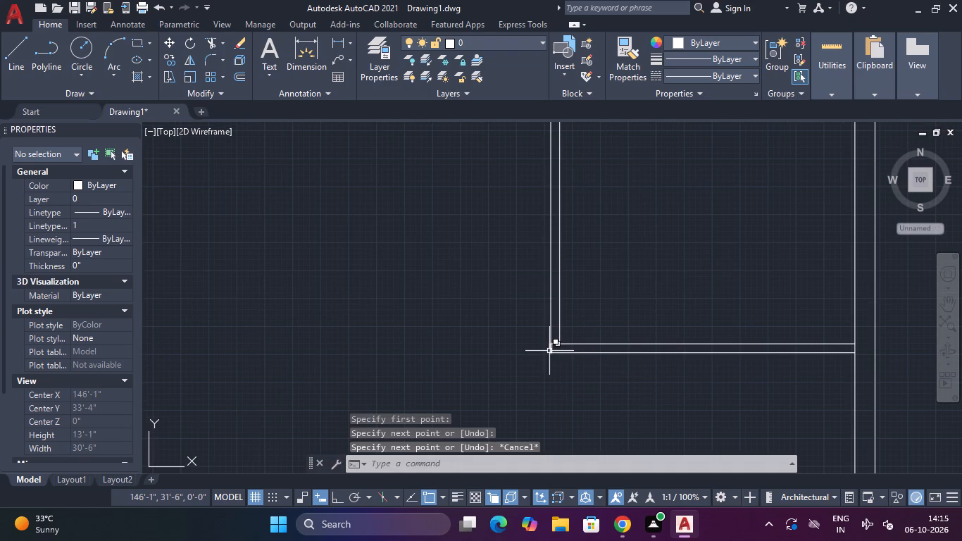
Measure the open area between the right-hand room's bottom partition and the plan's bottom wall.
{"action": "scroll", "coordinate": [549, 352], "scroll_direction": "down", "scroll_amount": 2}
{"action": "middle_click_drag", "start_coordinate": [547, 318], "coordinate": [547, 212]}
{"action": "scroll", "coordinate": [544, 266], "scroll_direction": "down", "scroll_amount": 1}
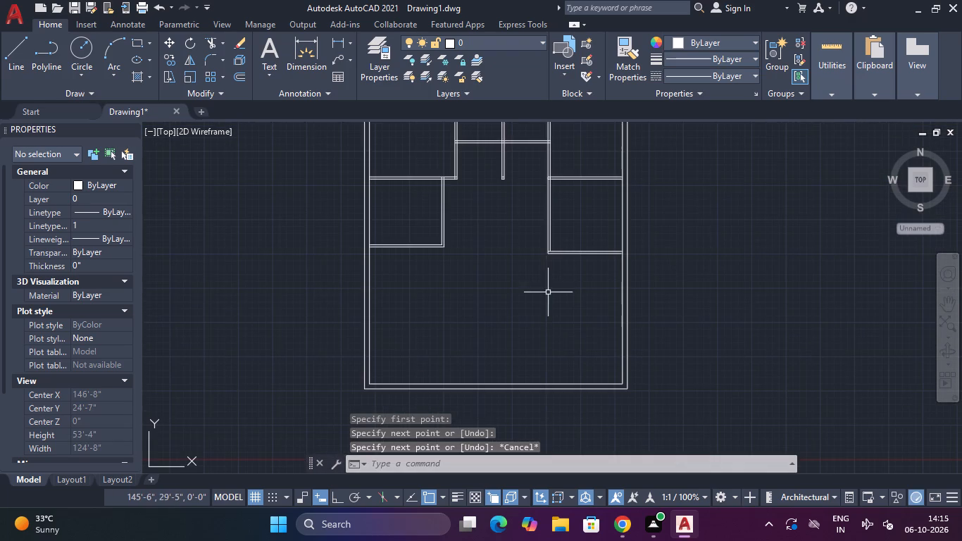
{"action": "middle_click_drag", "start_coordinate": [549, 294], "coordinate": [535, 269]}
{"action": "middle_click", "coordinate": [535, 269]}
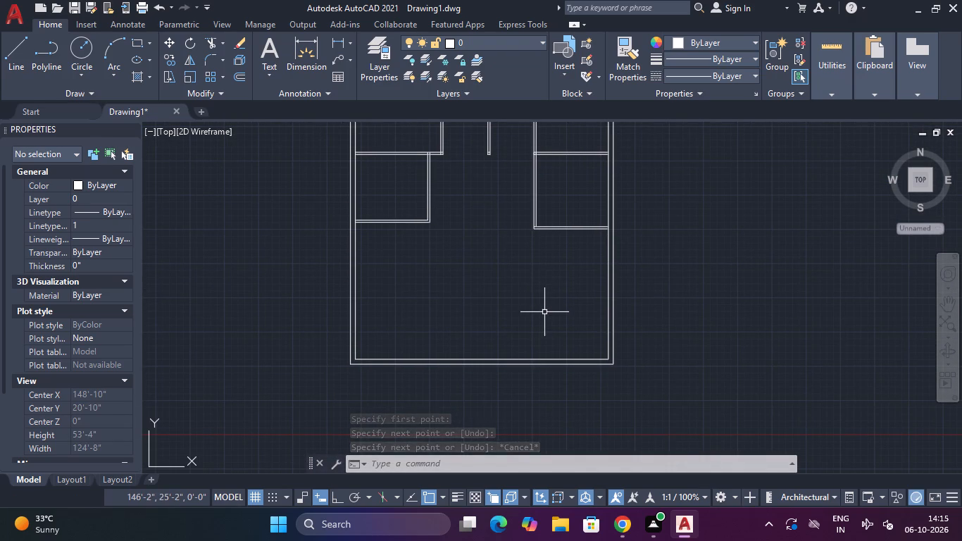
{"action": "key", "text": "Escape"}
{"action": "key", "text": "Escape"}
{"action": "key", "text": "Escape"}
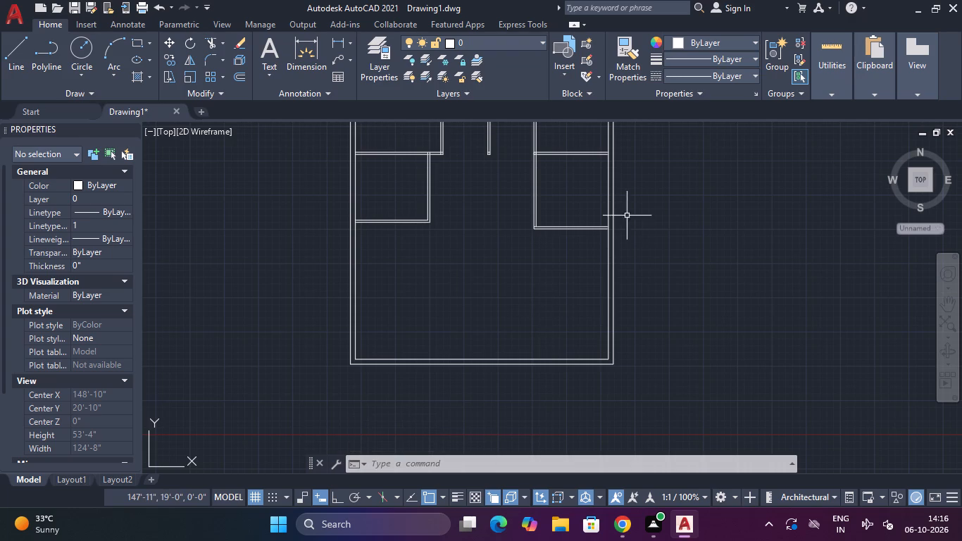
{"action": "left_click", "coordinate": [823, 58]}
{"action": "left_click", "coordinate": [821, 106]}
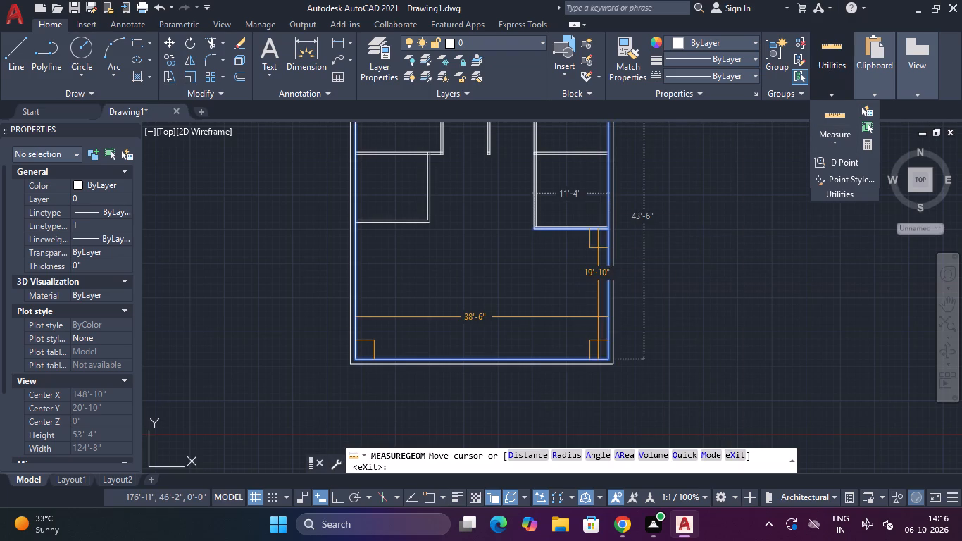
{"action": "key", "text": "Escape"}
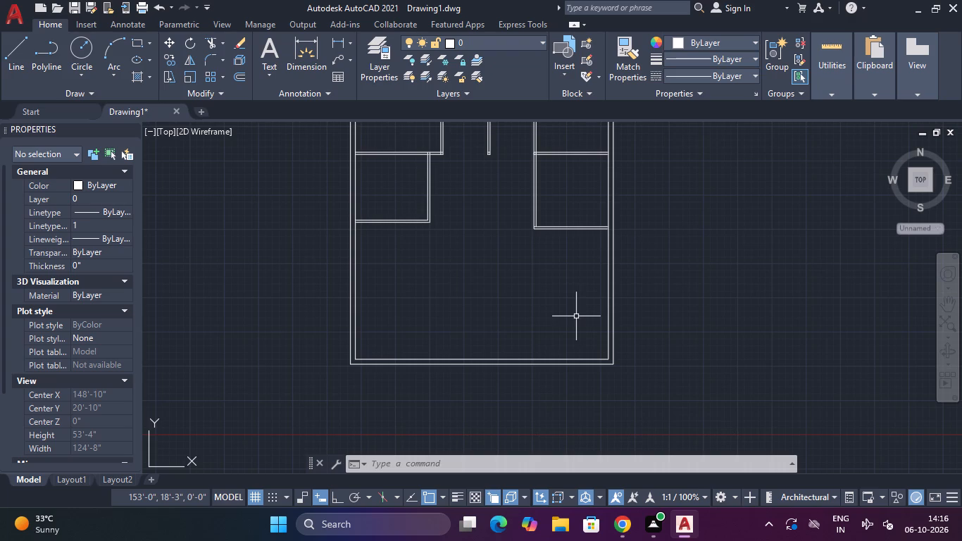
Trim away both lines of the bottom partition of the room below the top-right room.
{"action": "scroll", "coordinate": [556, 203], "scroll_direction": "up", "scroll_amount": 2}
{"action": "scroll", "coordinate": [556, 209], "scroll_direction": "down", "scroll_amount": 2}
{"action": "middle_click_drag", "start_coordinate": [556, 209], "coordinate": [546, 290]}
{"action": "left_click", "coordinate": [551, 286]}
{"action": "key", "text": "Escape"}
{"action": "type", "text": "TR"}
{"action": "key", "text": "BackSpace"}
{"action": "key", "text": "BackSpace"}
{"action": "type", "text": "TR"}
{"action": "key", "text": "space"}
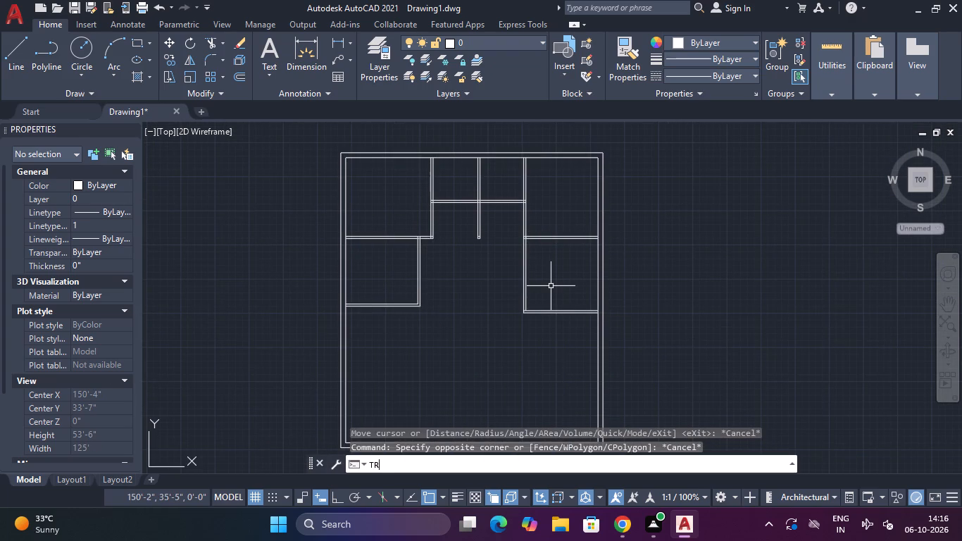
{"action": "left_click", "coordinate": [551, 286]}
{"action": "left_click", "coordinate": [576, 349]}
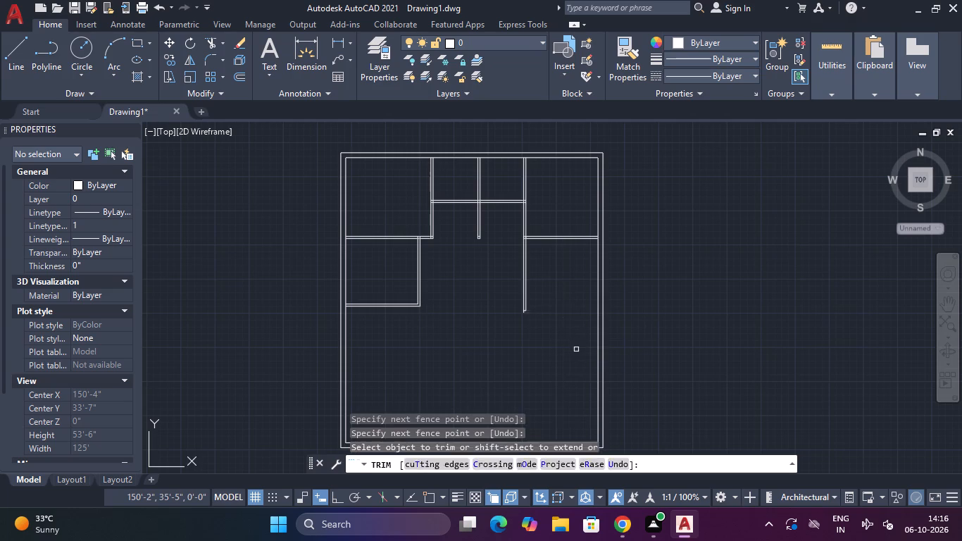
{"action": "key", "text": "Escape"}
{"action": "key", "text": "Escape"}
{"action": "key", "text": "Escape"}
Offset the lower face of the partition below the top-right room 13' downward.
{"action": "type", "text": "O"}
{"action": "key", "text": "space"}
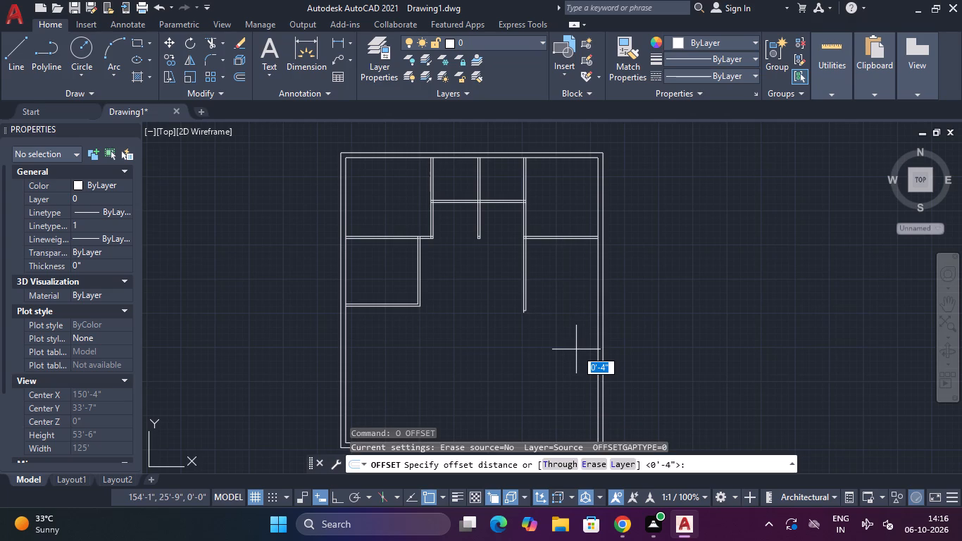
{"action": "type", "text": "13"}
{"action": "key", "text": "apostrophe"}
{"action": "key", "text": "Return"}
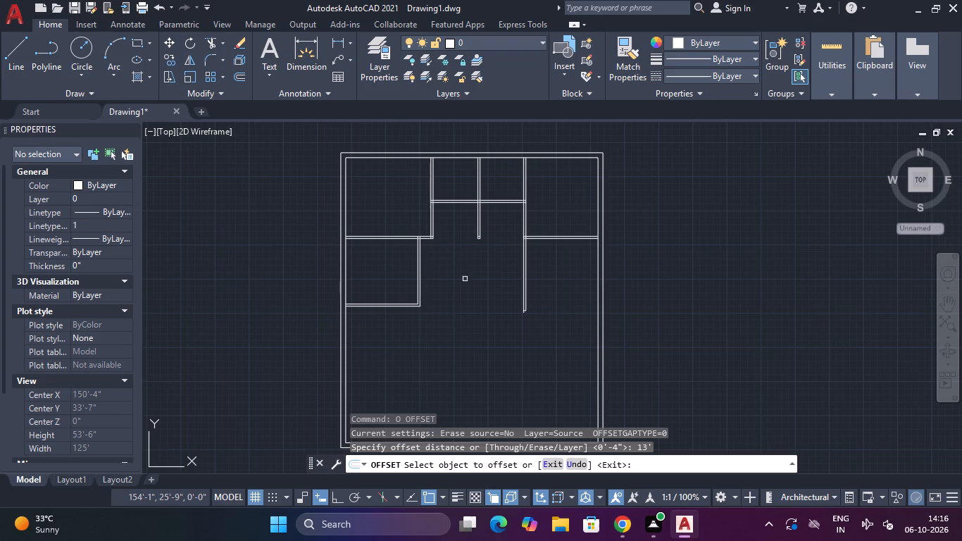
{"action": "scroll", "coordinate": [531, 239], "scroll_direction": "up", "scroll_amount": 1}
{"action": "left_click", "coordinate": [546, 239]}
{"action": "left_click", "coordinate": [575, 371]}
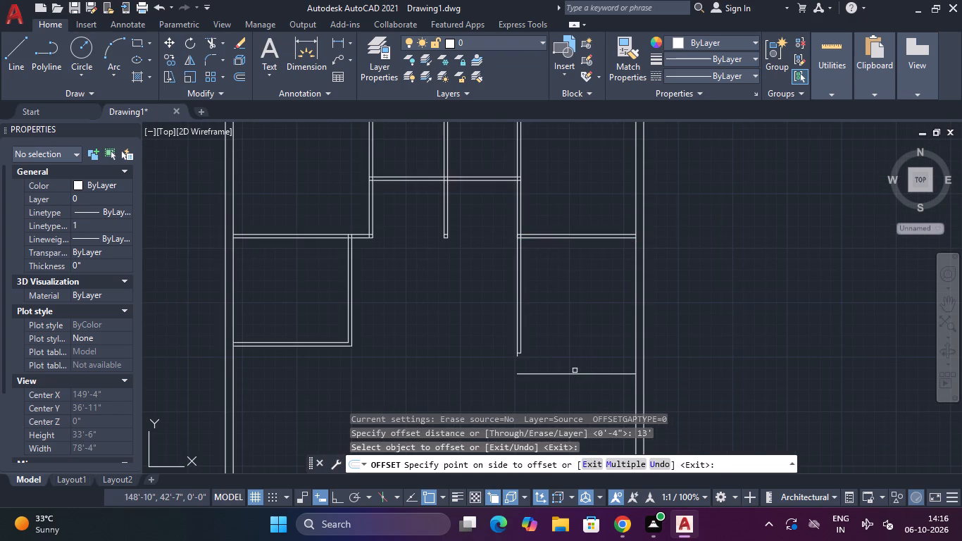
{"action": "middle_click_drag", "start_coordinate": [563, 391], "coordinate": [601, 278]}
{"action": "key", "text": "Escape"}
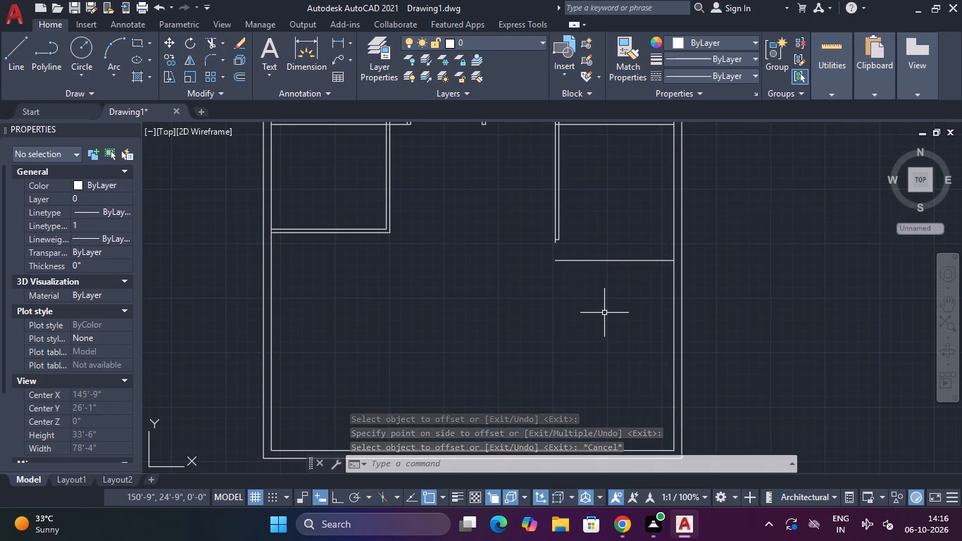
{"action": "key", "text": "Escape"}
{"action": "key", "text": "Escape"}
Extend both vertical partition lines of the room below the top-right room down to the 13' horizontal offset line.
{"action": "type", "text": "EX"}
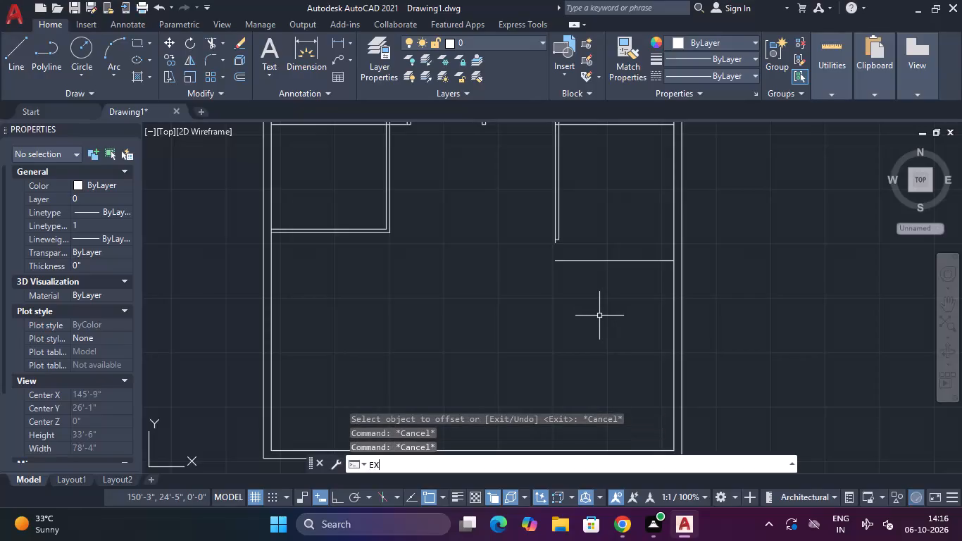
{"action": "key", "text": "Return"}
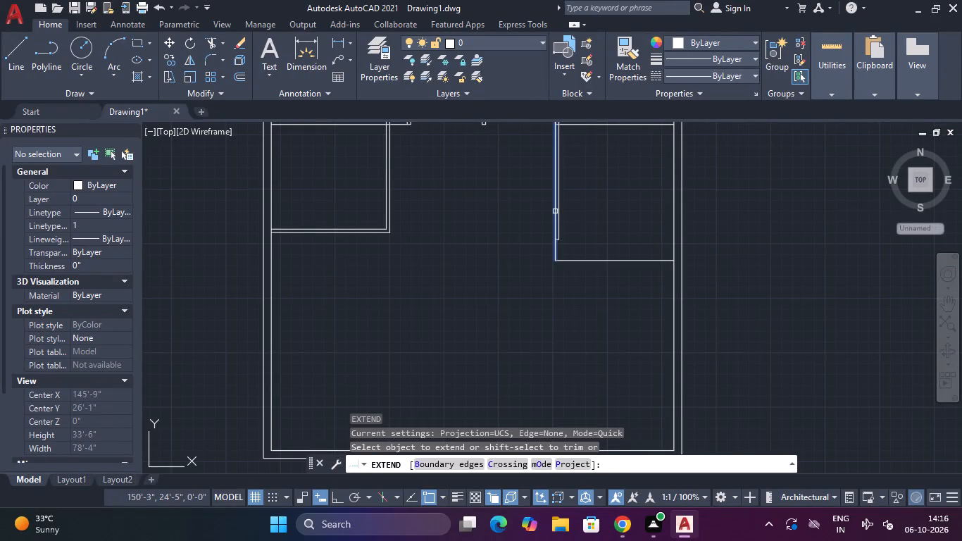
{"action": "left_click", "coordinate": [555, 212]}
{"action": "left_click", "coordinate": [558, 217]}
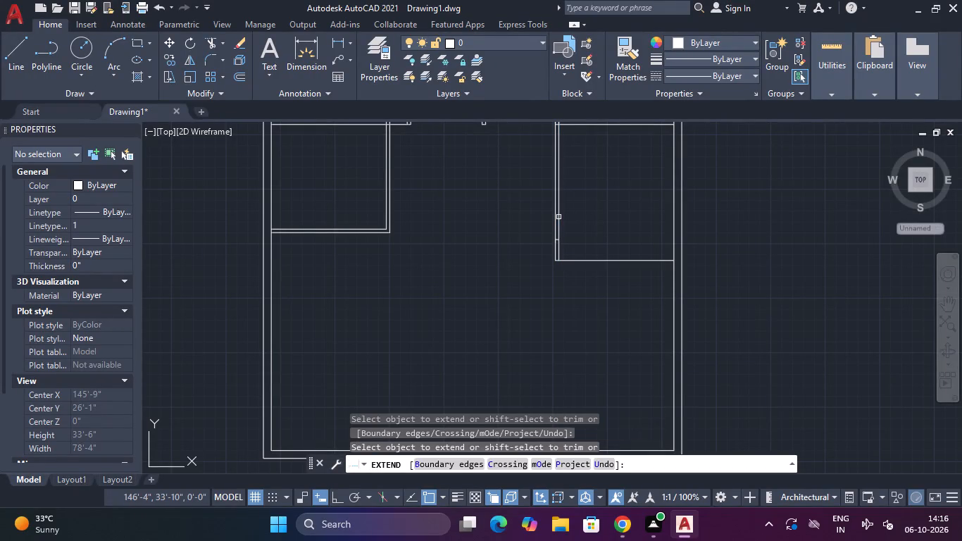
{"action": "middle_click", "coordinate": [592, 236]}
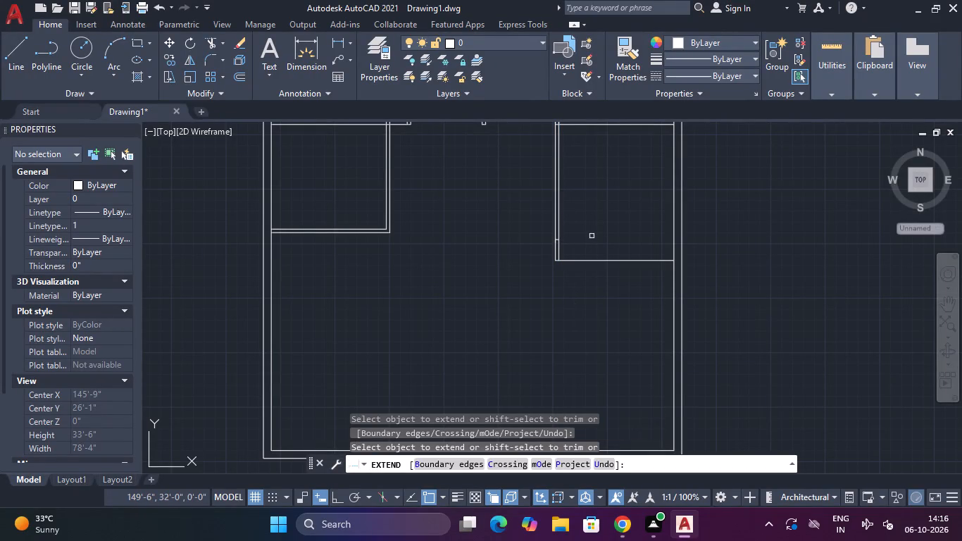
{"action": "middle_click_drag", "start_coordinate": [591, 311], "coordinate": [600, 251]}
{"action": "type", "text": "``"}
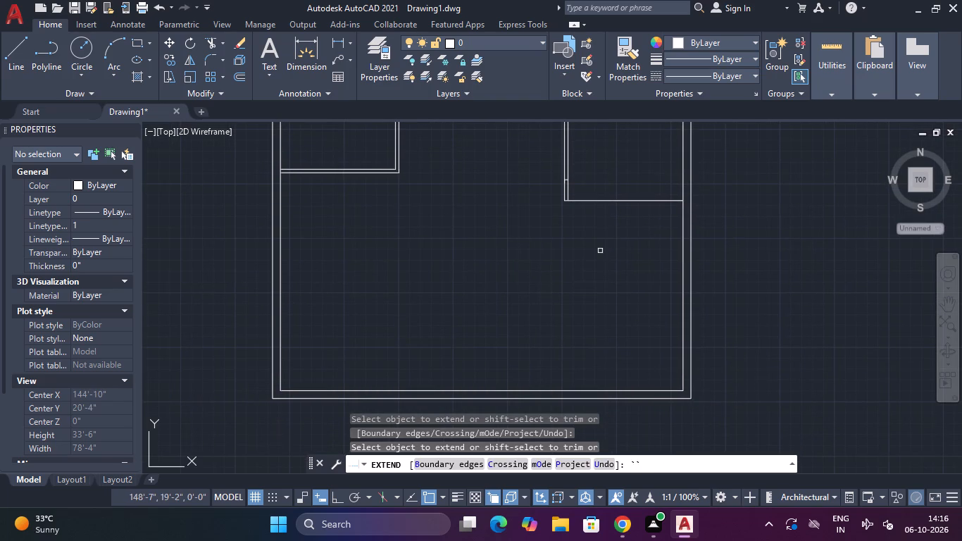
{"action": "key", "text": "Escape"}
{"action": "key", "text": "Escape"}
{"action": "key", "text": "Escape"}
{"action": "key", "text": "Escape"}
{"action": "key", "text": "Escape"}
{"action": "key", "text": "Escape"}
{"action": "key", "text": "Escape"}
{"action": "key", "text": "Escape"}
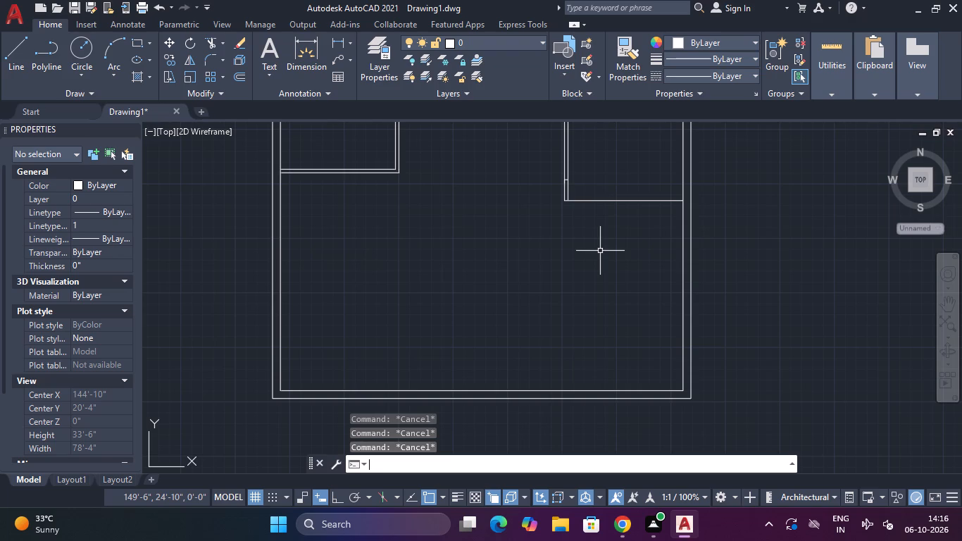
Offset the inner face of the plan's right outer wall 11' toward the interior.
{"action": "type", "text": "O"}
{"action": "key", "text": "space"}
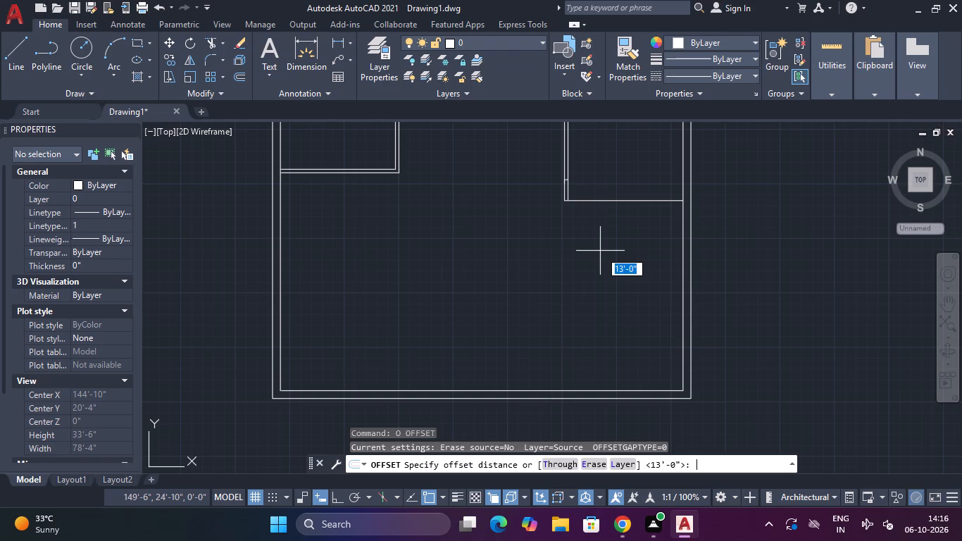
{"action": "type", "text": "11'"}
{"action": "key", "text": "Return"}
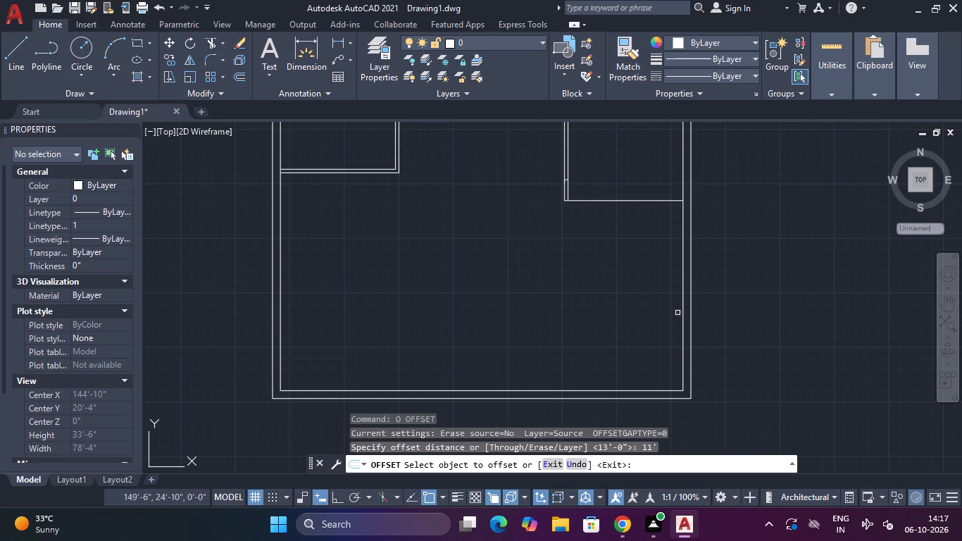
{"action": "left_click", "coordinate": [685, 320]}
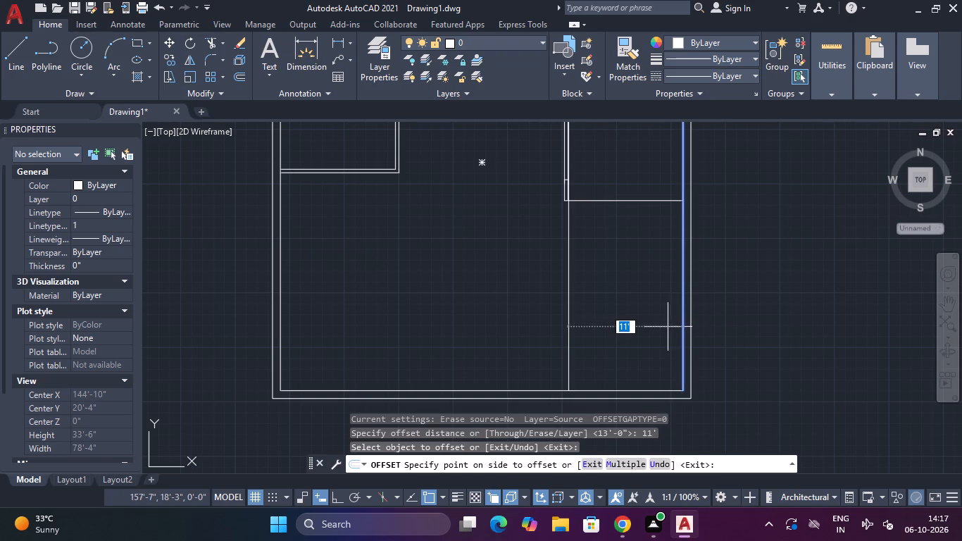
{"action": "left_click", "coordinate": [650, 329]}
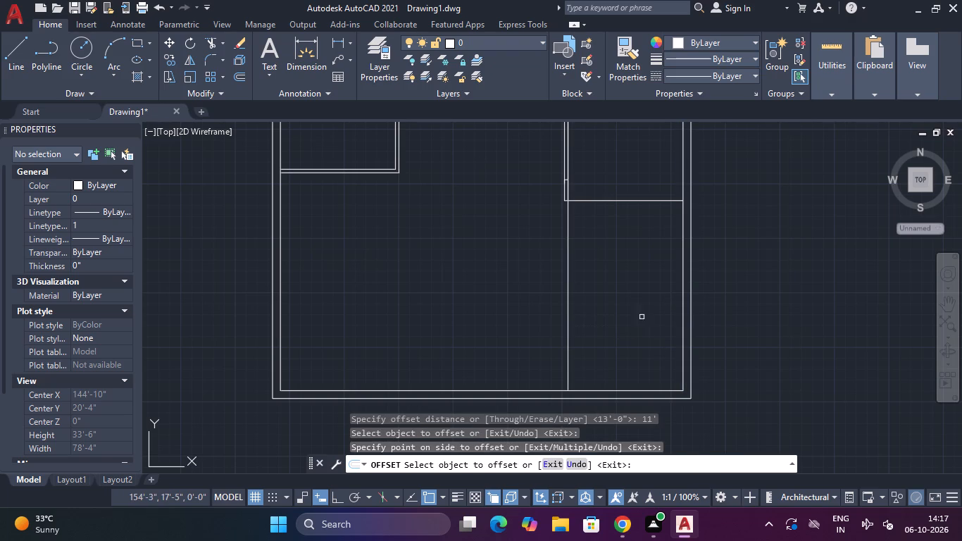
{"action": "key", "text": "Escape"}
Trim the new vertical line where it overlaps the partition of the room above the 13' horizontal offset line.
{"action": "type", "text": "TR"}
{"action": "key", "text": "space"}
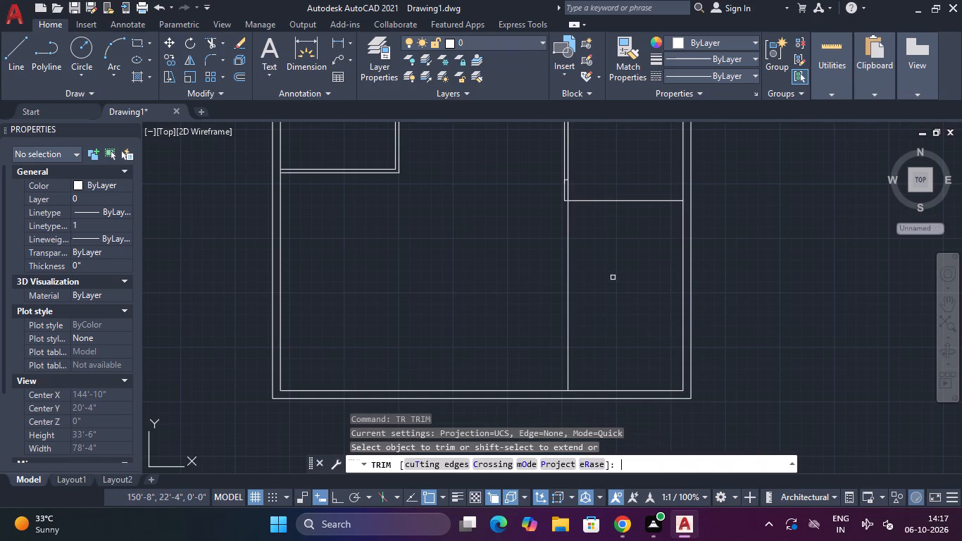
{"action": "left_click", "coordinate": [568, 152]}
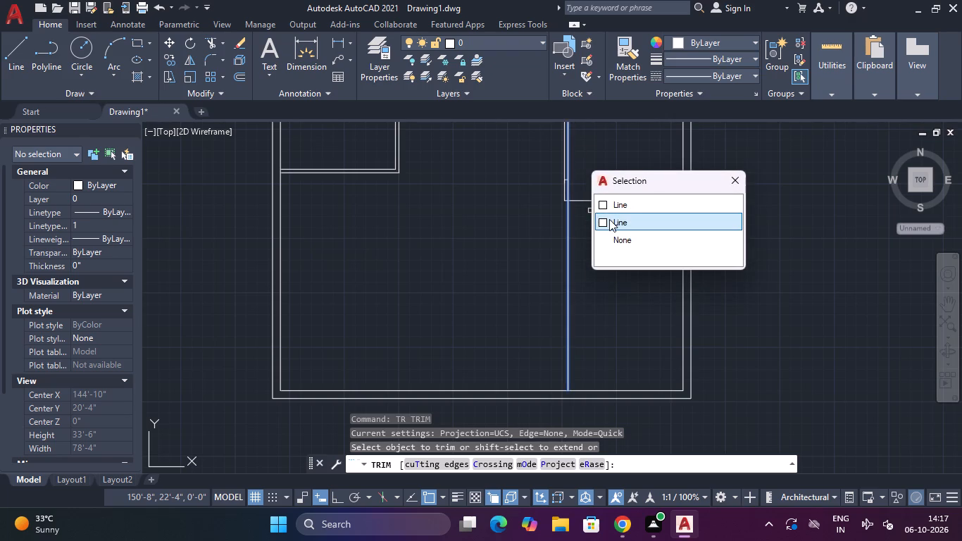
{"action": "left_click", "coordinate": [609, 219]}
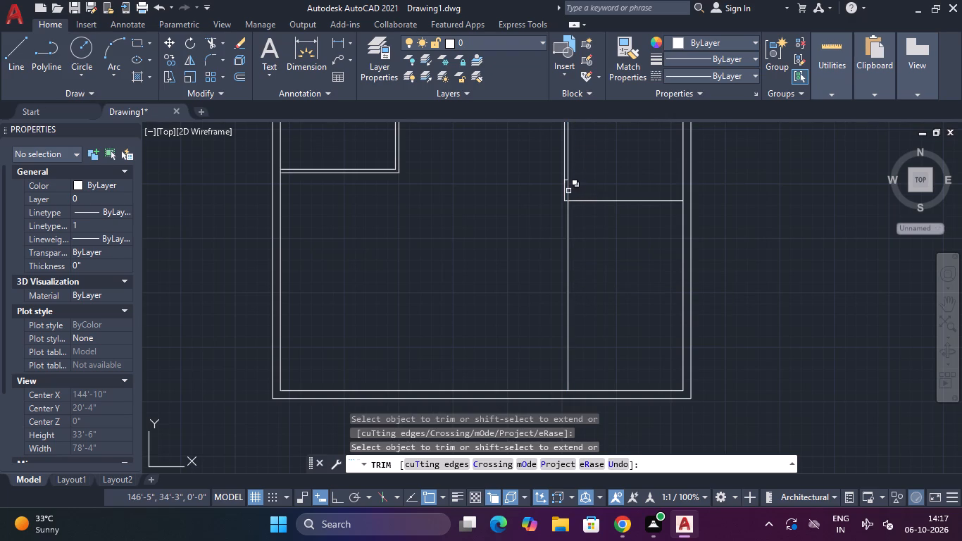
{"action": "left_click", "coordinate": [568, 191]}
{"action": "left_click", "coordinate": [605, 256]}
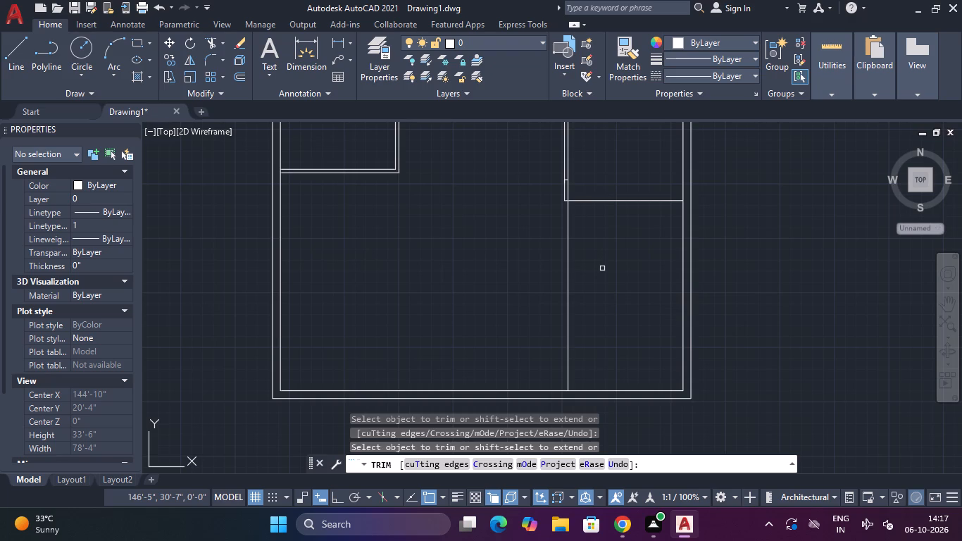
{"action": "key", "text": "Escape"}
{"action": "key", "text": "Escape"}
{"action": "key", "text": "Escape"}
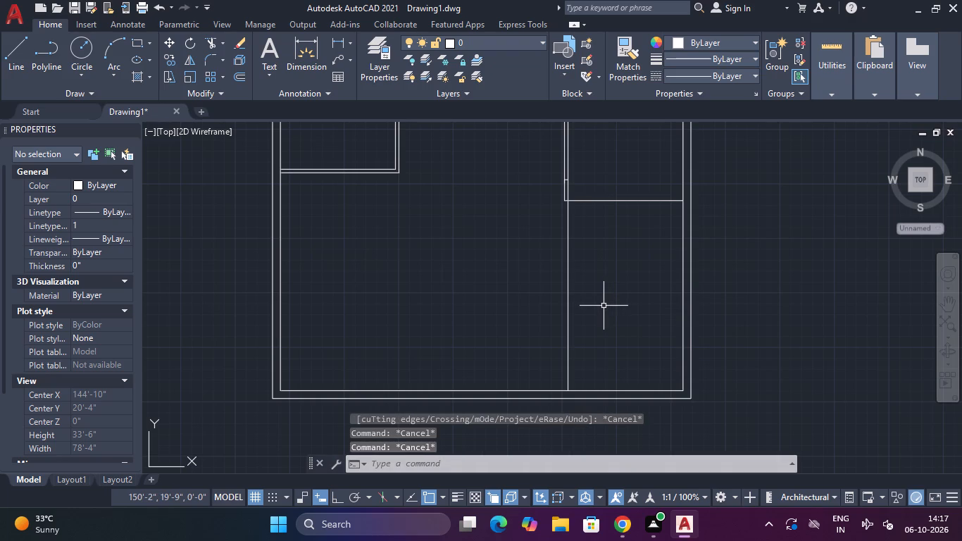
{"action": "key", "text": "Escape"}
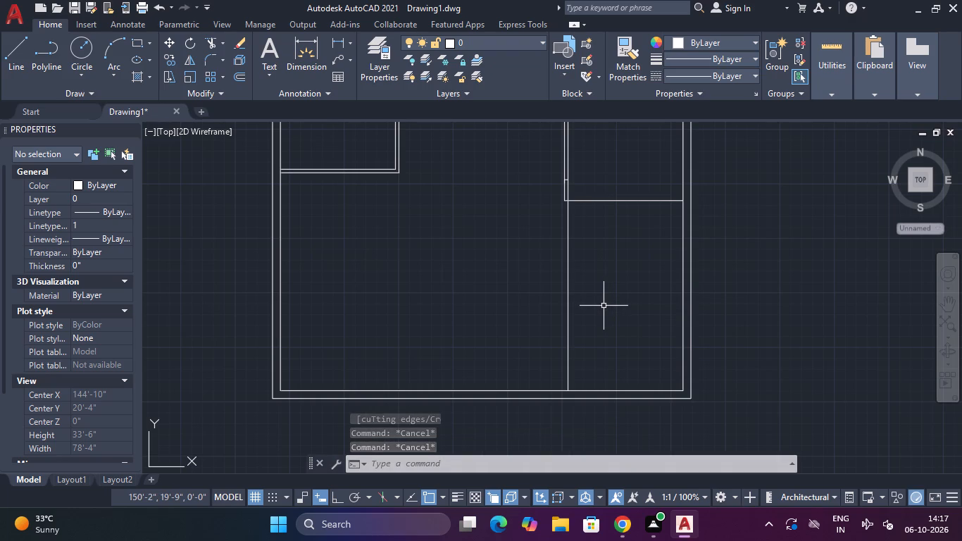
Offset the vertical line of the bottom-right room 4" outward, toward the middle of the plan.
{"action": "type", "text": "O"}
{"action": "key", "text": "space"}
{"action": "type", "text": "4\""}
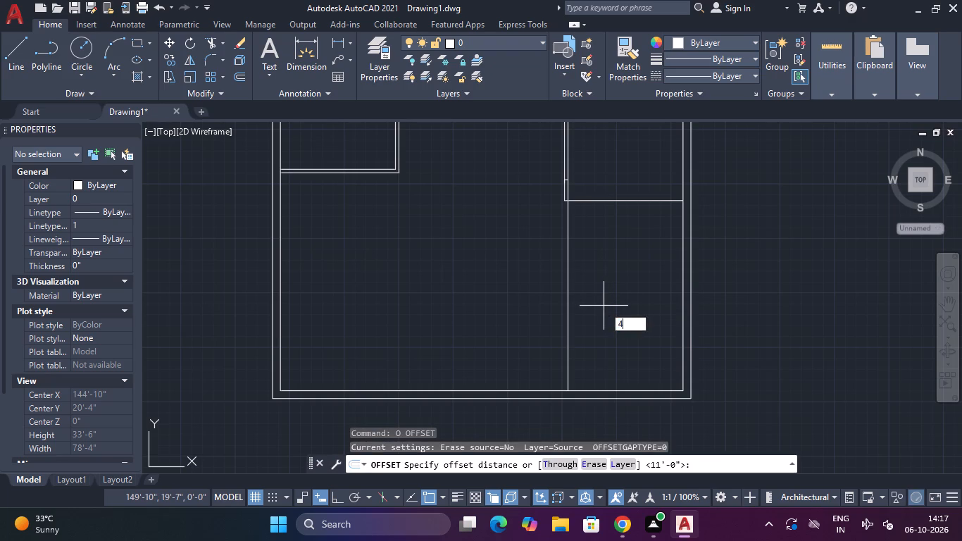
{"action": "key", "text": "Return"}
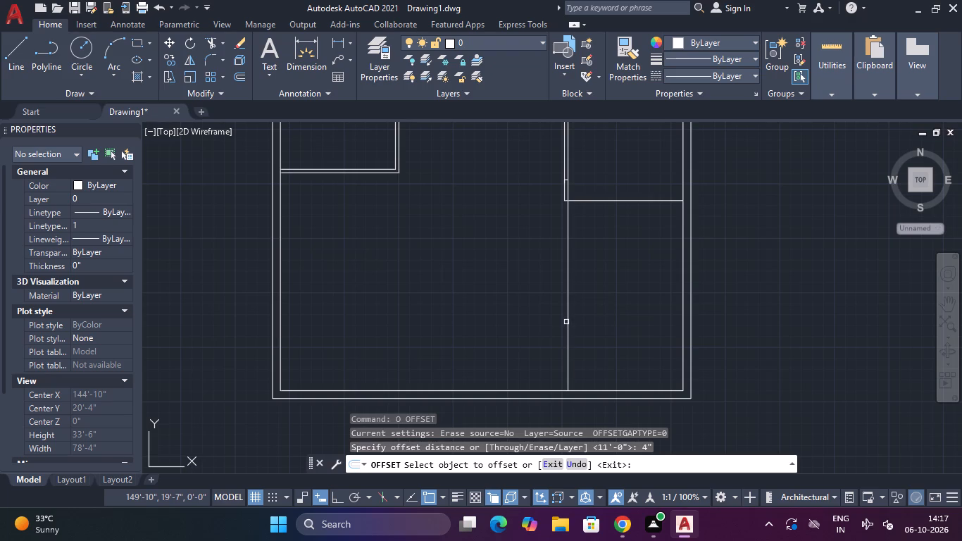
{"action": "left_click", "coordinate": [568, 323]}
{"action": "left_click", "coordinate": [556, 326]}
{"action": "key", "text": "Escape"}
{"action": "key", "text": "Escape"}
{"action": "key", "text": "Escape"}
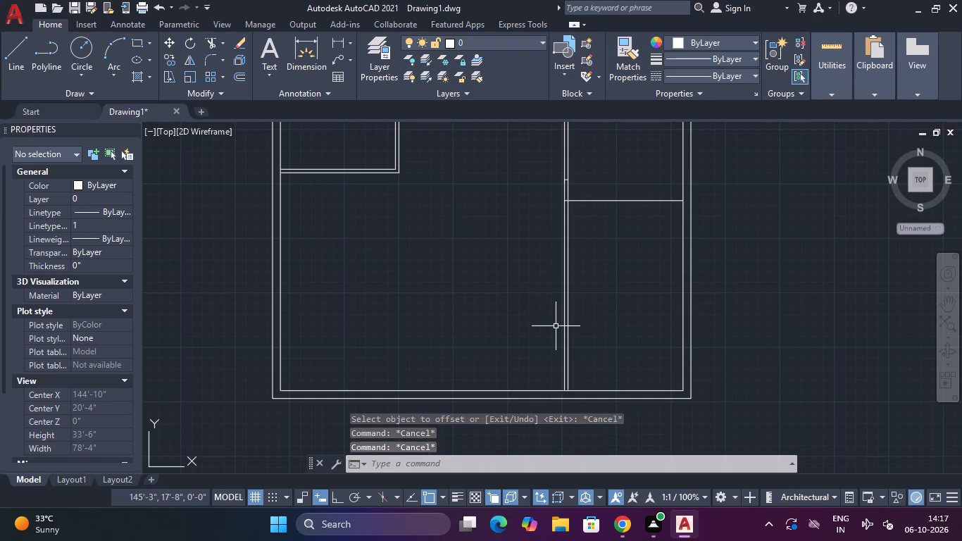
Offset the 13' horizontal line on the plan's right side 4" downward to form the partition above the bottom-right room.
{"action": "key", "text": "space"}
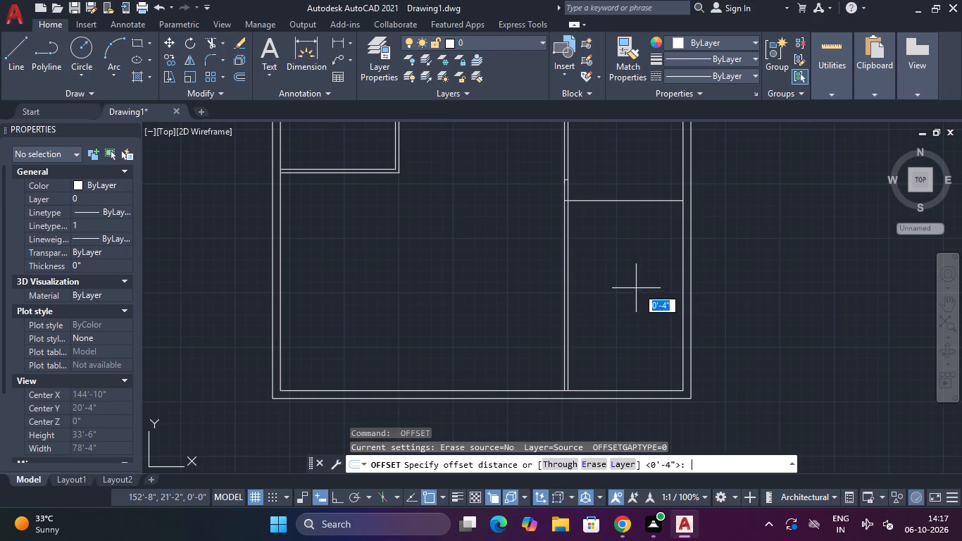
{"action": "key", "text": "space"}
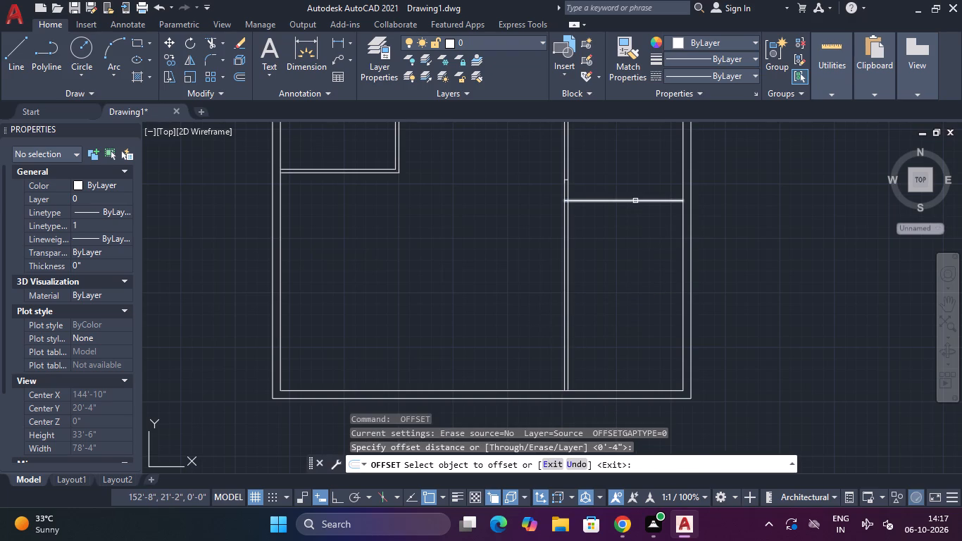
{"action": "left_click", "coordinate": [635, 201]}
{"action": "left_click", "coordinate": [630, 232]}
Look over the whole plan, from the top strip of rooms down to the open lower area.
{"action": "middle_click_drag", "start_coordinate": [633, 232], "coordinate": [625, 390]}
{"action": "scroll", "coordinate": [623, 392], "scroll_direction": "down", "scroll_amount": 2}
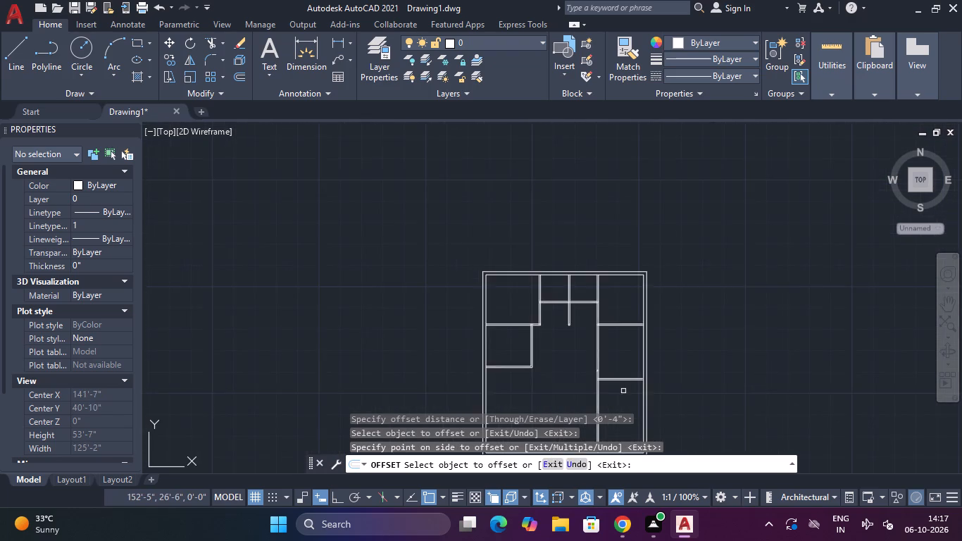
{"action": "scroll", "coordinate": [623, 390], "scroll_direction": "up", "scroll_amount": 1}
{"action": "middle_click_drag", "start_coordinate": [622, 390], "coordinate": [623, 296]}
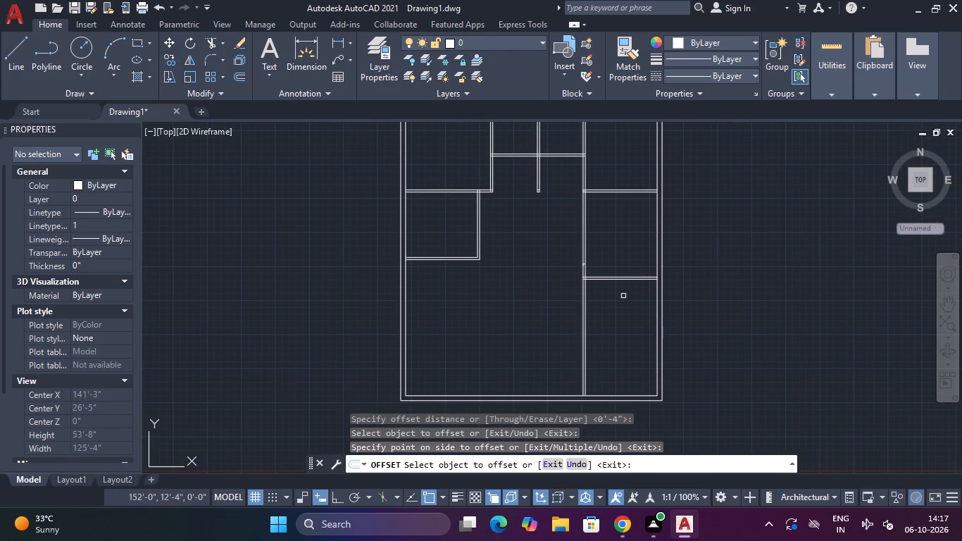
{"action": "middle_click_drag", "start_coordinate": [615, 301], "coordinate": [651, 251]}
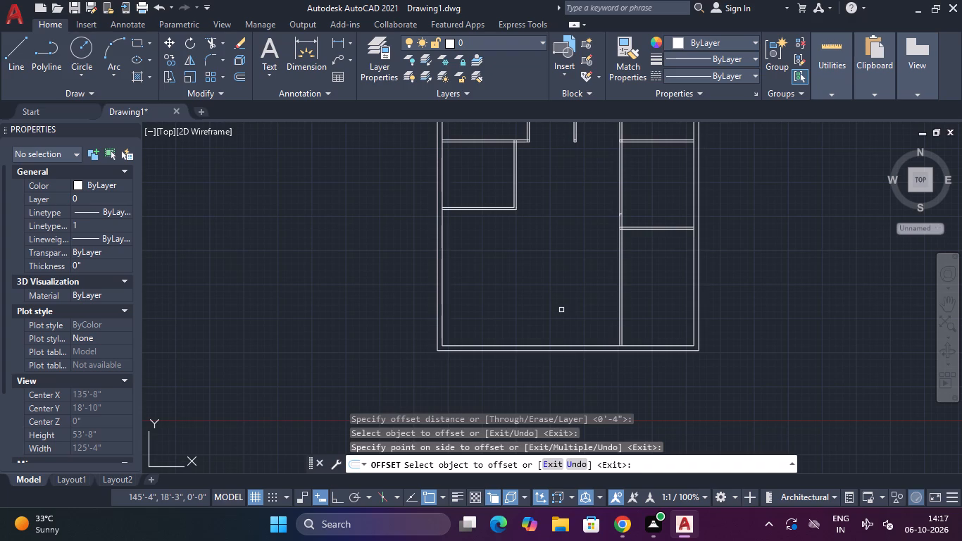
{"action": "middle_click_drag", "start_coordinate": [561, 316], "coordinate": [561, 430]}
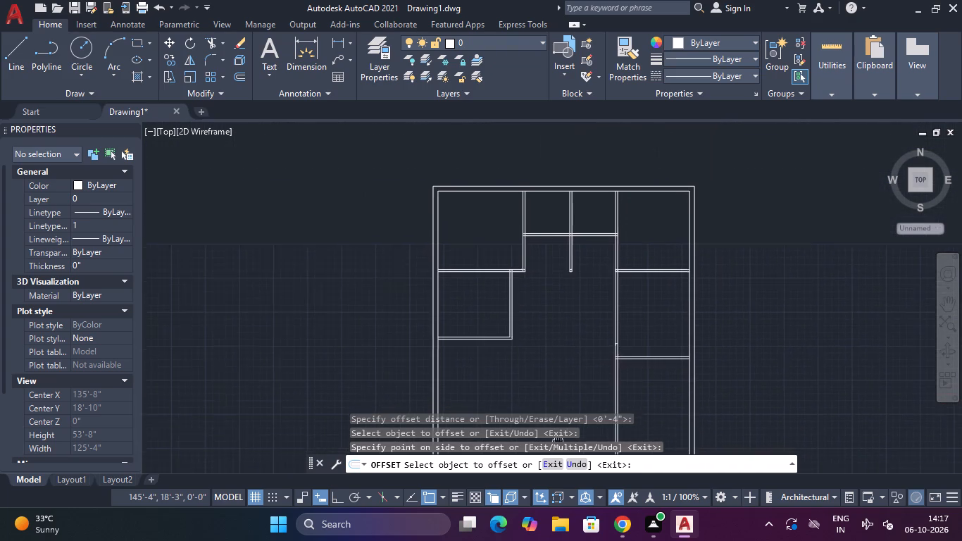
{"action": "middle_click_drag", "start_coordinate": [561, 430], "coordinate": [582, 322]}
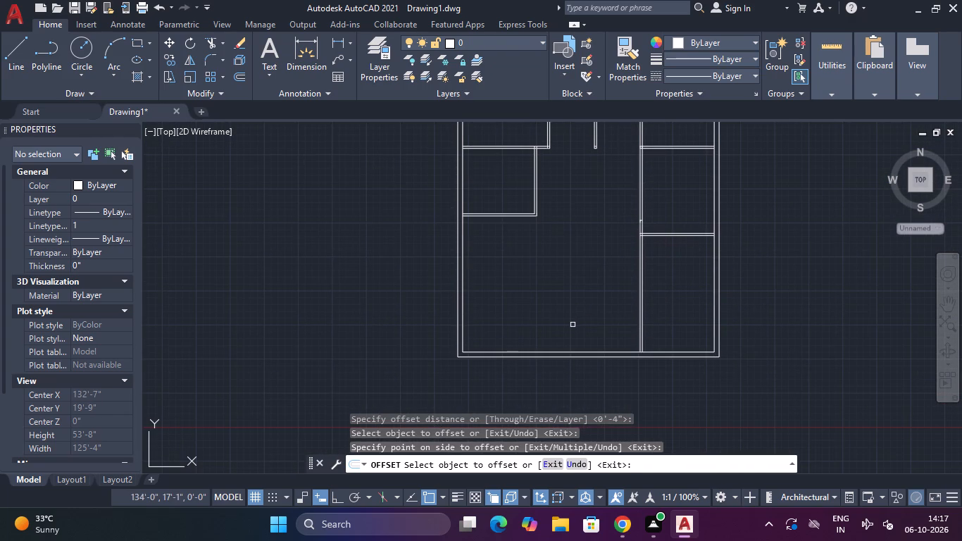
{"action": "middle_click_drag", "start_coordinate": [573, 325], "coordinate": [580, 352]}
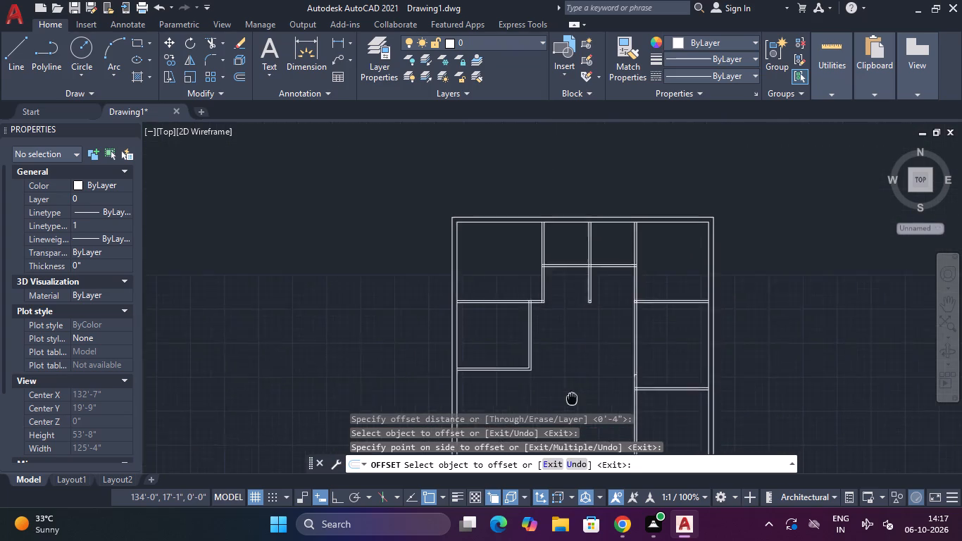
{"action": "middle_click_drag", "start_coordinate": [580, 352], "coordinate": [589, 292]}
{"action": "middle_click", "coordinate": [589, 292]}
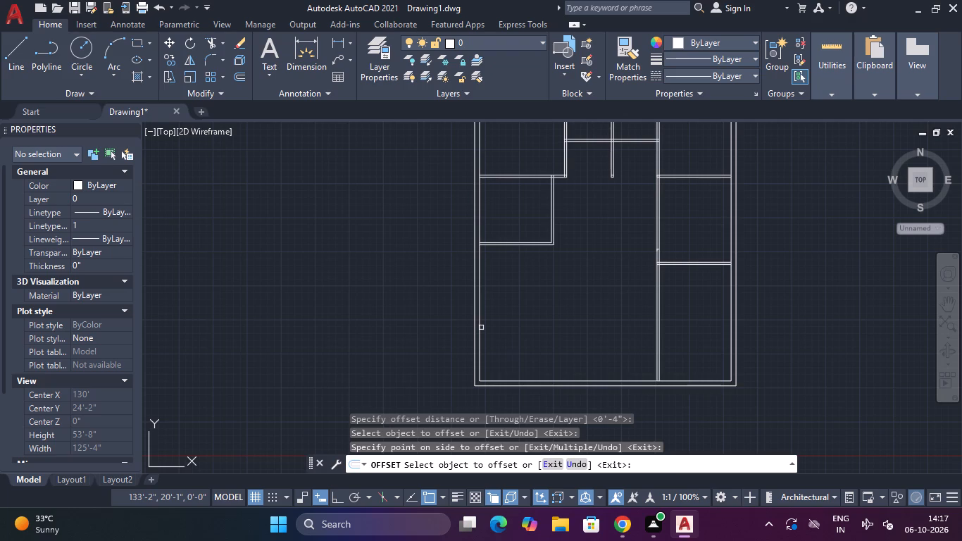
{"action": "key", "text": "Escape"}
Offset the inner face of the plan's left outer wall 12' toward the interior.
{"action": "type", "text": "O"}
{"action": "key", "text": "space"}
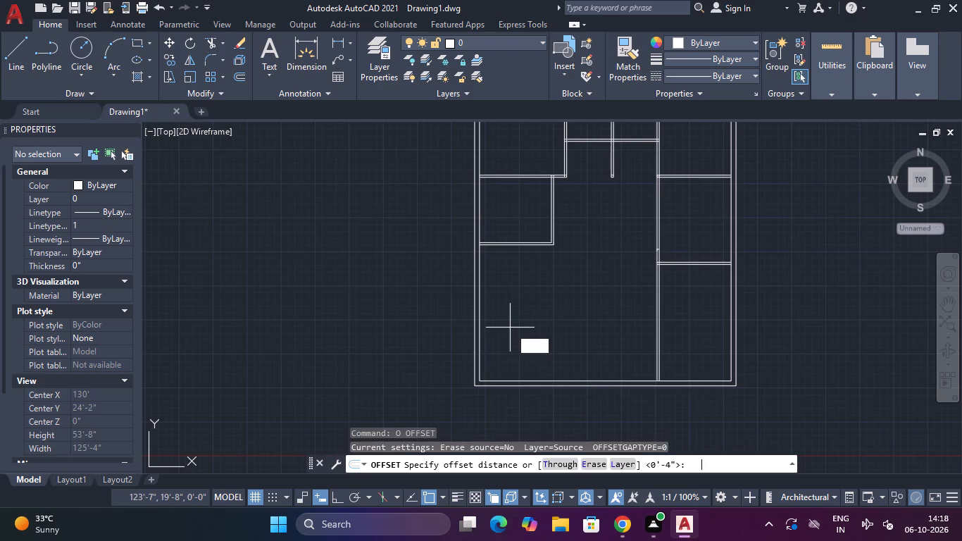
{"action": "type", "text": "12'"}
{"action": "key", "text": "Return"}
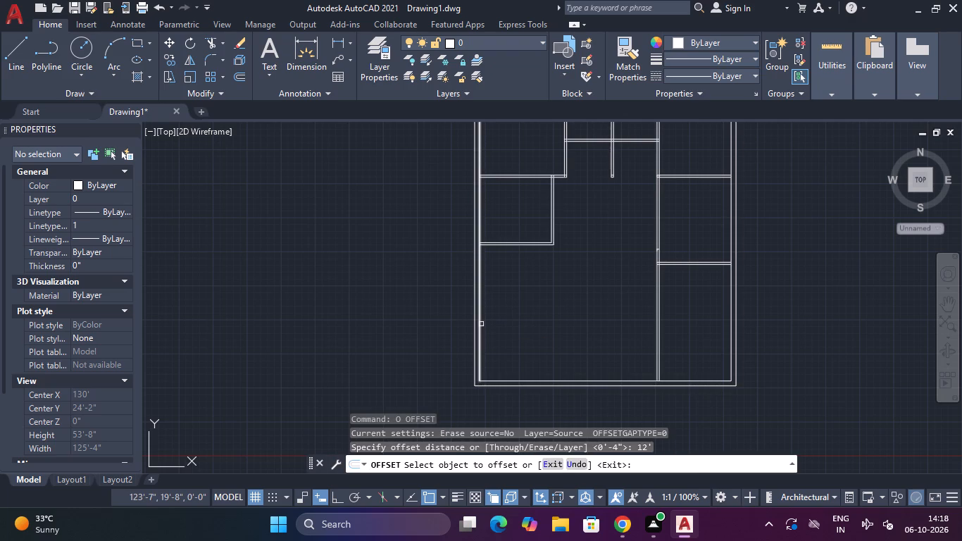
{"action": "left_click", "coordinate": [481, 324]}
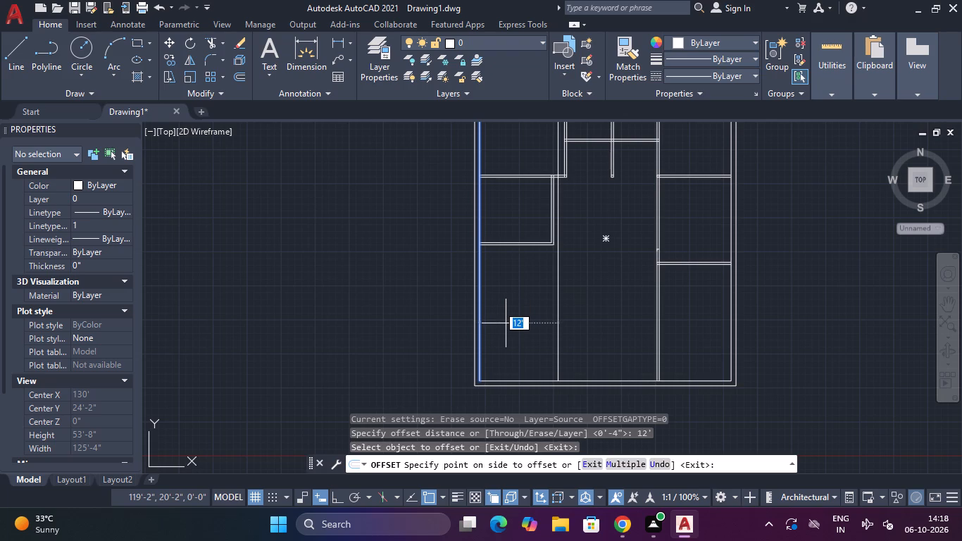
{"action": "left_click", "coordinate": [506, 323]}
{"action": "key", "text": "Escape"}
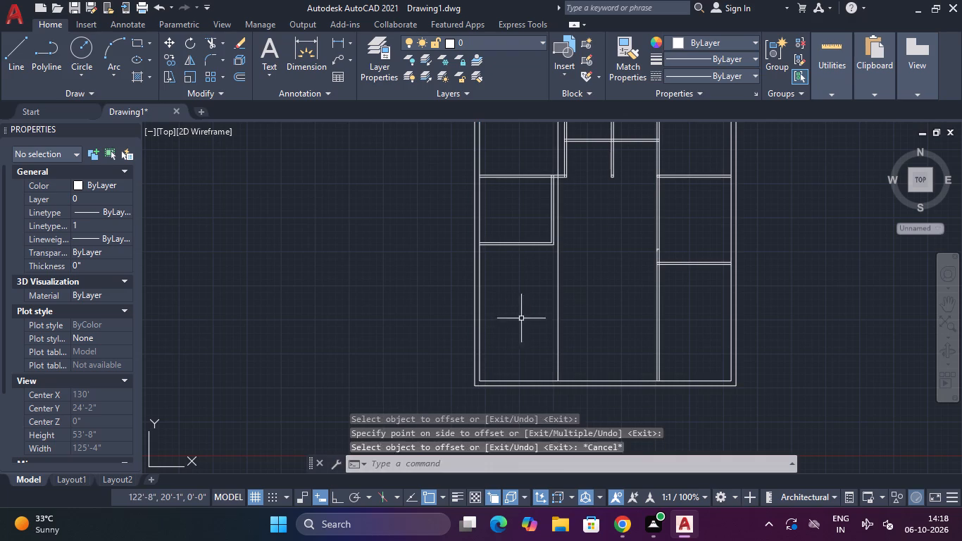
{"action": "key", "text": "Escape"}
Trim the new 12' vertical line where it runs through the top-left room, above that room's bottom partition.
{"action": "type", "text": "TR"}
{"action": "key", "text": "space"}
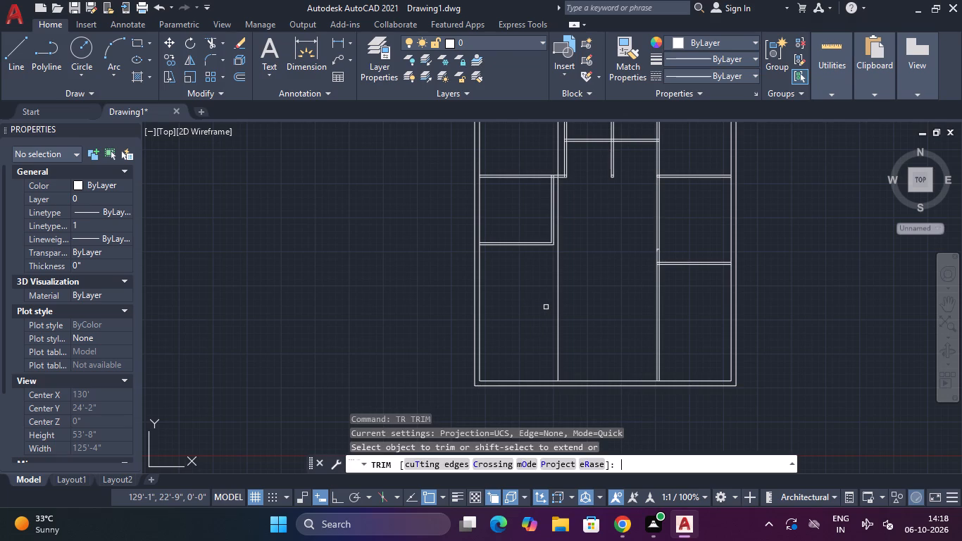
{"action": "left_click", "coordinate": [561, 161]}
{"action": "left_click", "coordinate": [553, 163]}
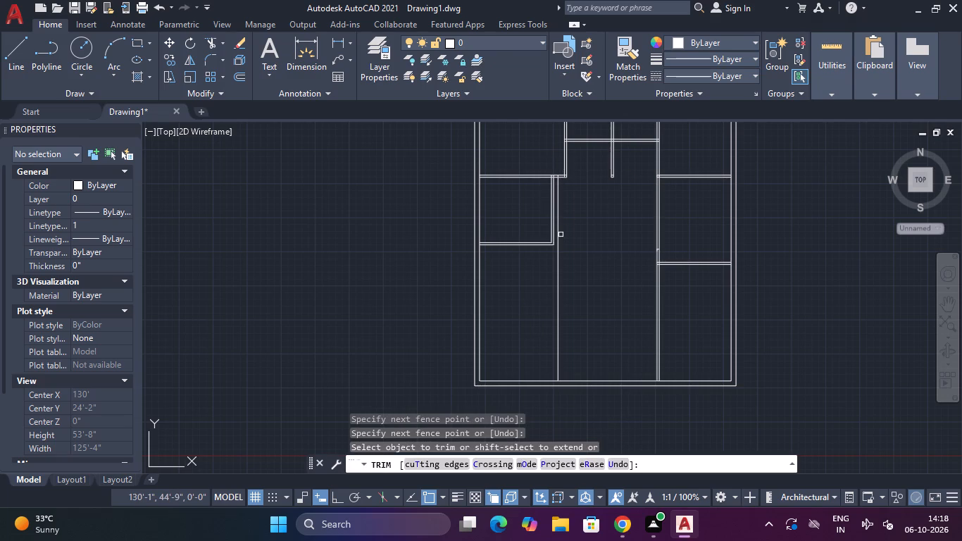
{"action": "scroll", "coordinate": [561, 234], "scroll_direction": "up", "scroll_amount": 2}
{"action": "key", "text": "Escape"}
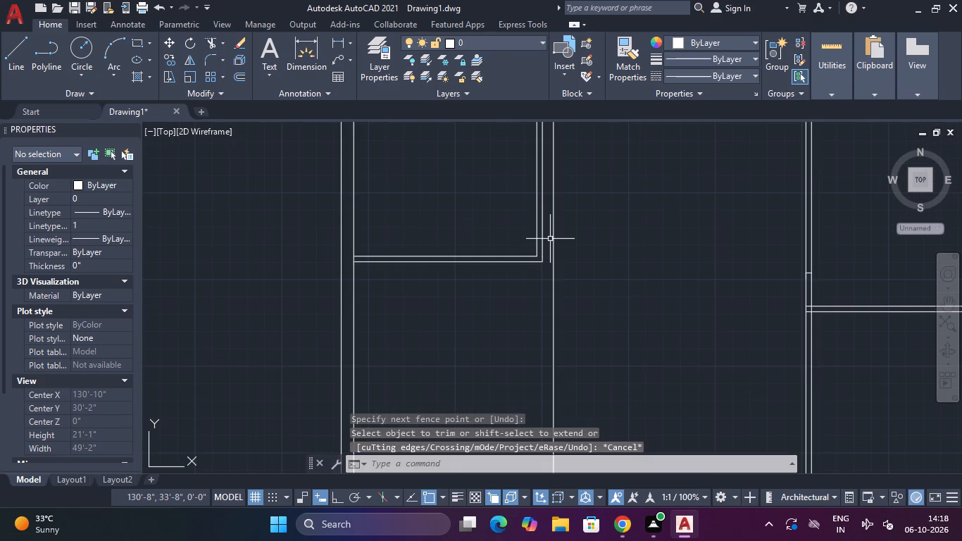
Draw a helper line from the outer bottom corner of the room below the top-left room, crossing the 12' vertical line.
{"action": "type", "text": "L"}
{"action": "key", "text": "space"}
{"action": "left_click_drag", "start_coordinate": [546, 259], "coordinate": [556, 255]}
{"action": "left_click", "coordinate": [627, 257]}
{"action": "key", "text": "Escape"}
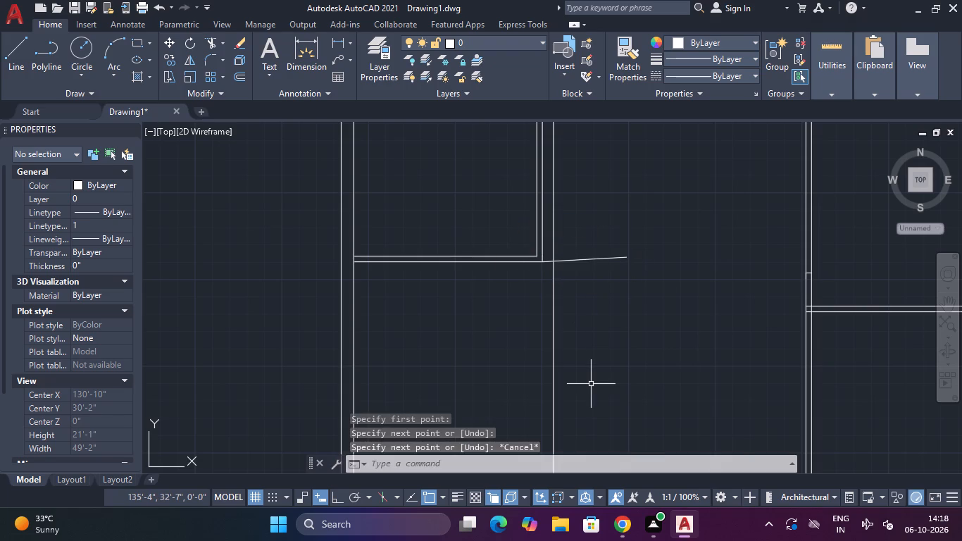
Trim the 12' vertical line above the helper line, and trim away the helper line on both sides of it.
{"action": "type", "text": "TR"}
{"action": "key", "text": "space"}
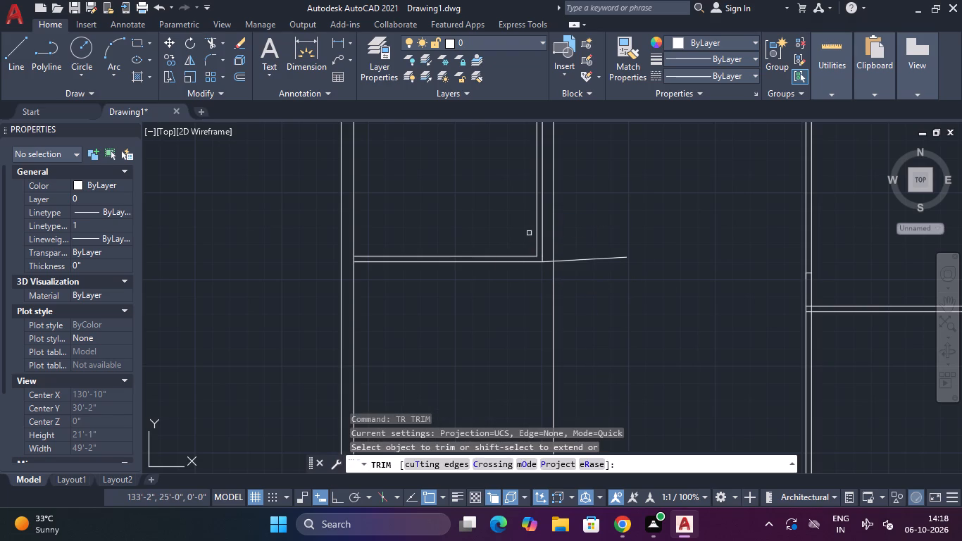
{"action": "left_click", "coordinate": [557, 230]}
{"action": "left_click", "coordinate": [551, 232]}
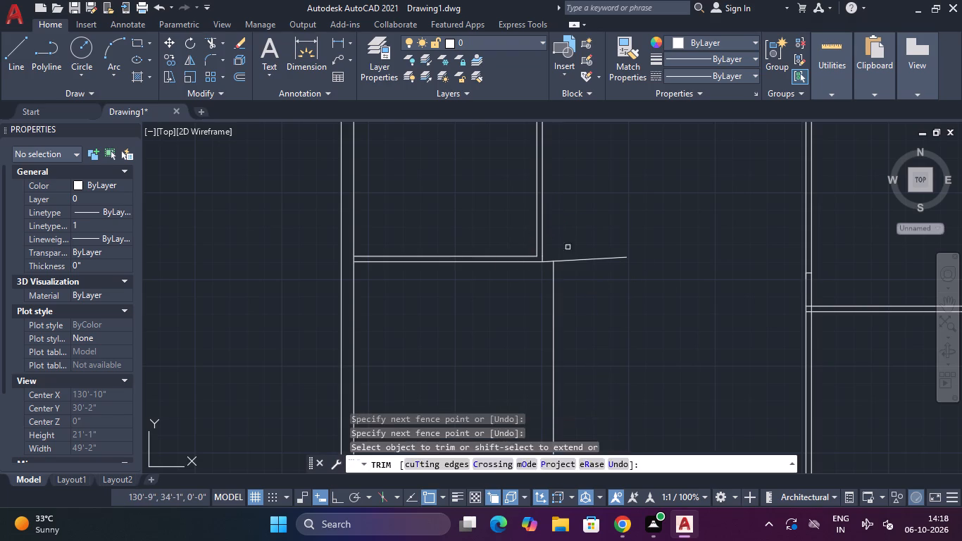
{"action": "left_click", "coordinate": [586, 262]}
{"action": "left_click", "coordinate": [587, 247]}
{"action": "left_click", "coordinate": [551, 255]}
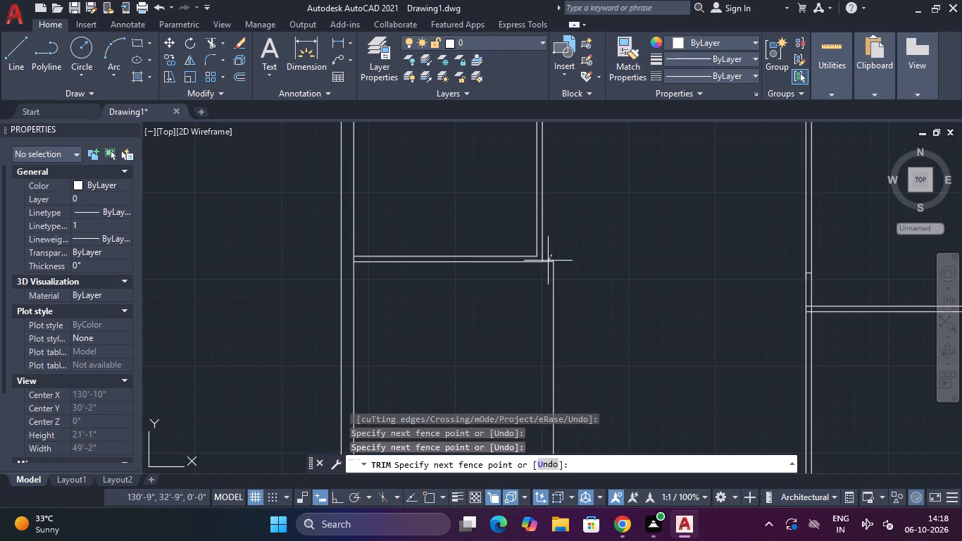
{"action": "left_click", "coordinate": [546, 265]}
{"action": "key", "text": "Escape"}
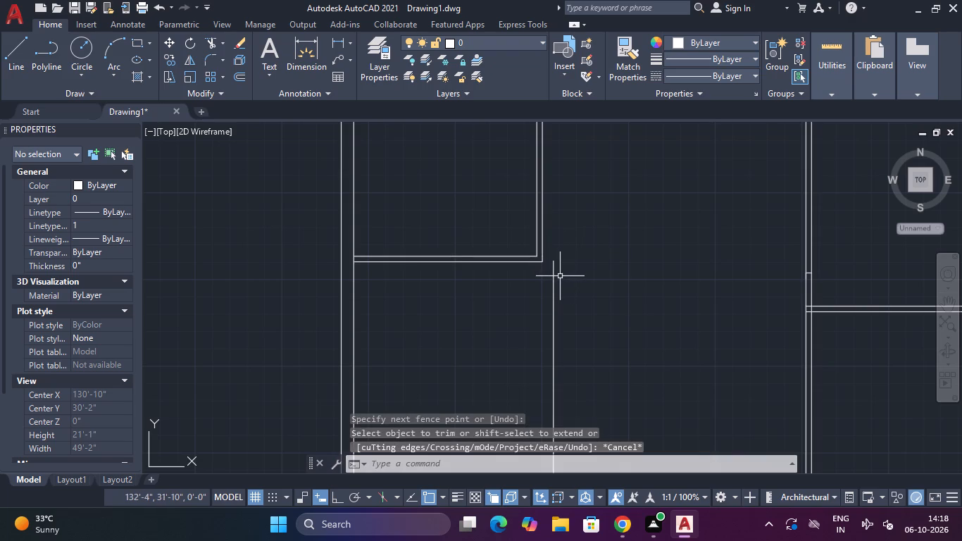
Draw a short horizontal line from the outer bottom corner of the left middle room to the 12' vertical line.
{"action": "scroll", "coordinate": [558, 257], "scroll_direction": "up", "scroll_amount": 7}
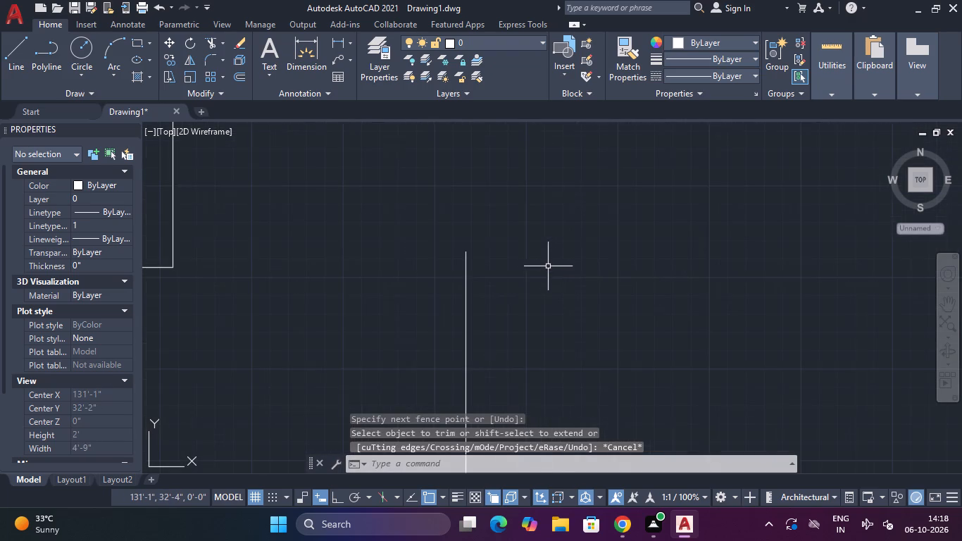
{"action": "scroll", "coordinate": [491, 276], "scroll_direction": "down", "scroll_amount": 4}
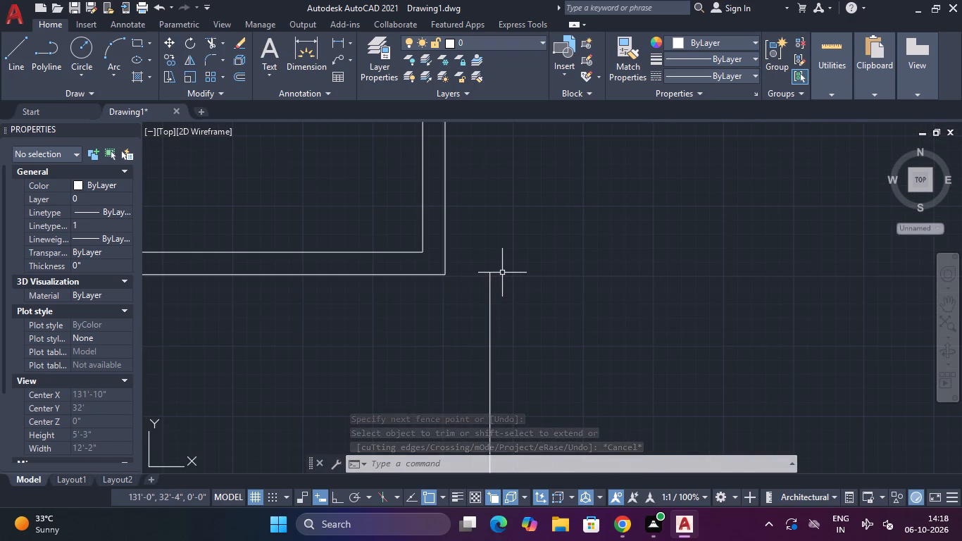
{"action": "middle_click_drag", "start_coordinate": [503, 273], "coordinate": [513, 284]}
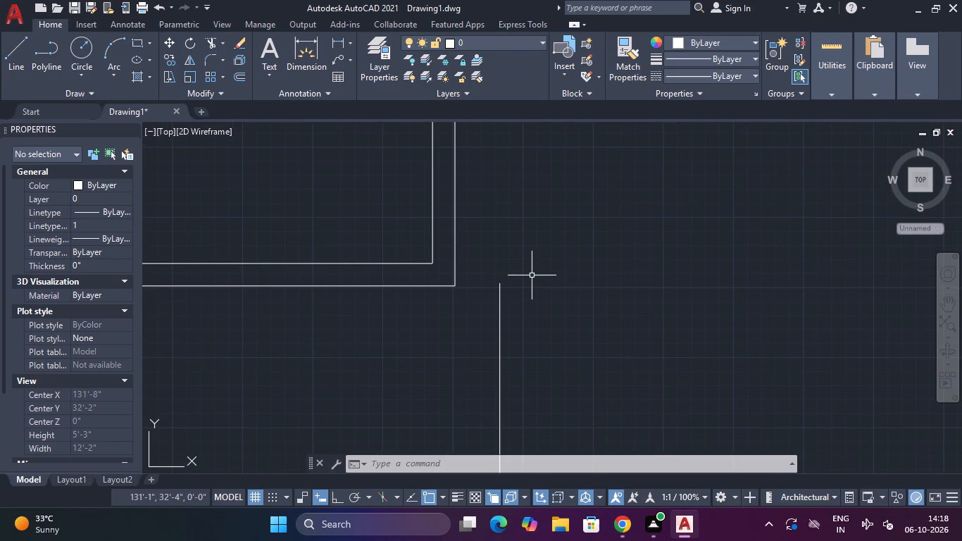
{"action": "key", "text": "Escape"}
{"action": "type", "text": "L"}
{"action": "key", "text": "space"}
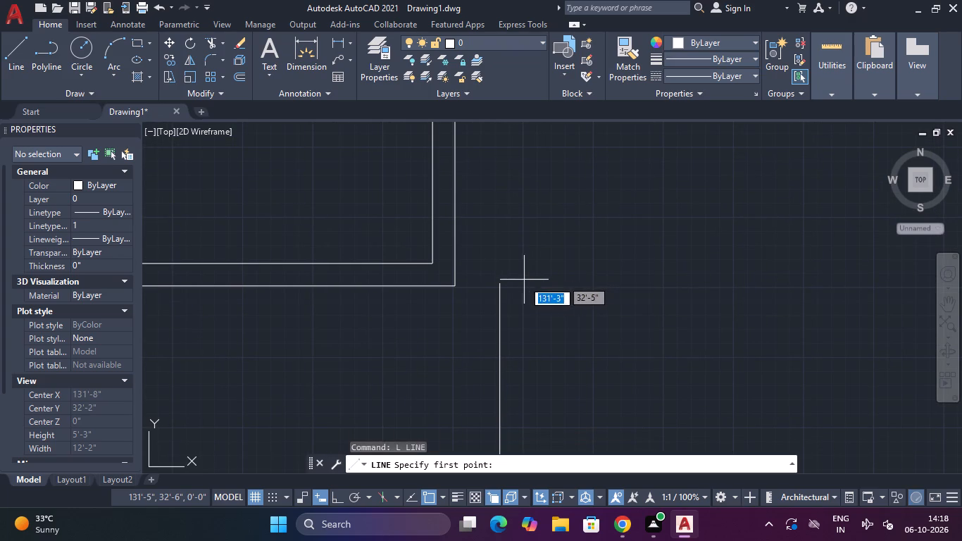
{"action": "left_click", "coordinate": [455, 287]}
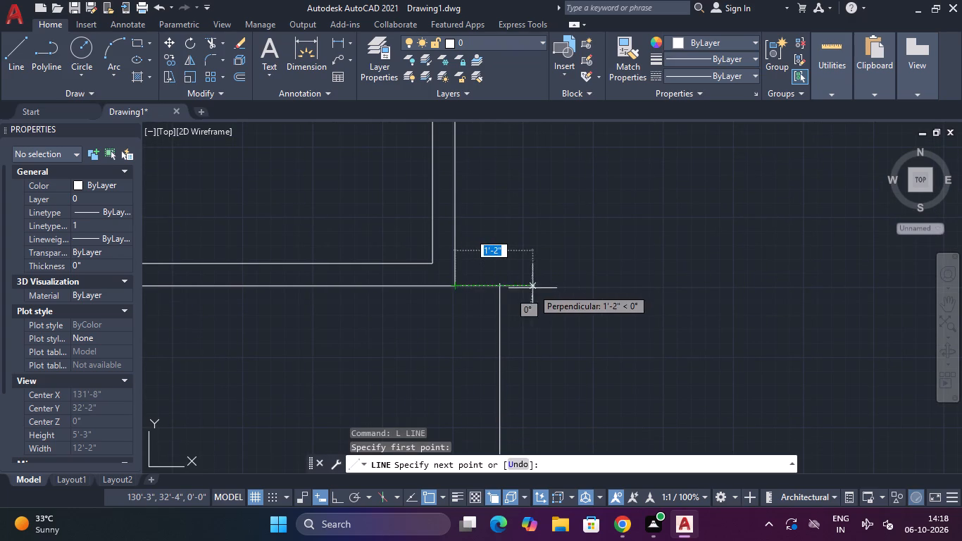
{"action": "left_click", "coordinate": [504, 287]}
{"action": "key", "text": "Escape"}
Trim the end of the 12' vertical line that sticks up above the short horizontal line.
{"action": "scroll", "coordinate": [511, 285], "scroll_direction": "up", "scroll_amount": 2}
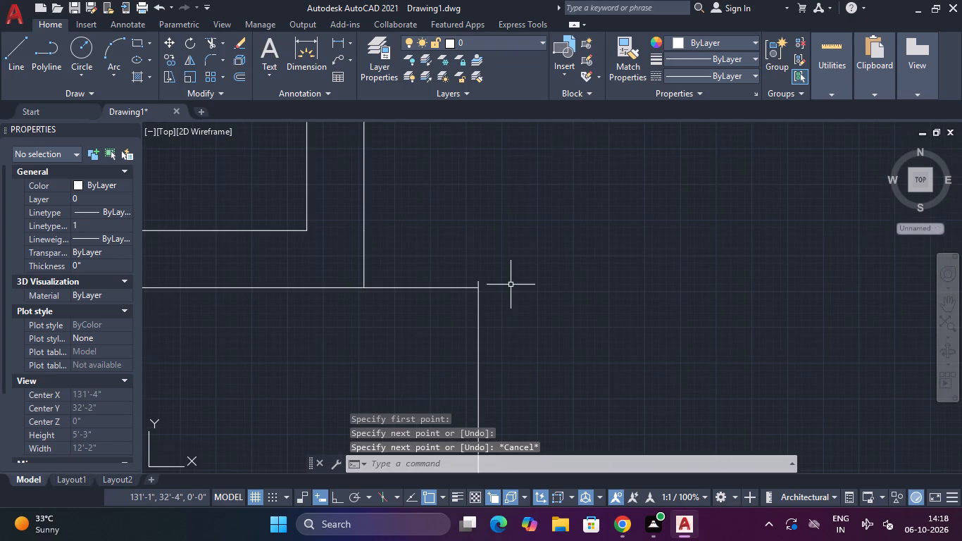
{"action": "type", "text": "TR"}
{"action": "key", "text": "space"}
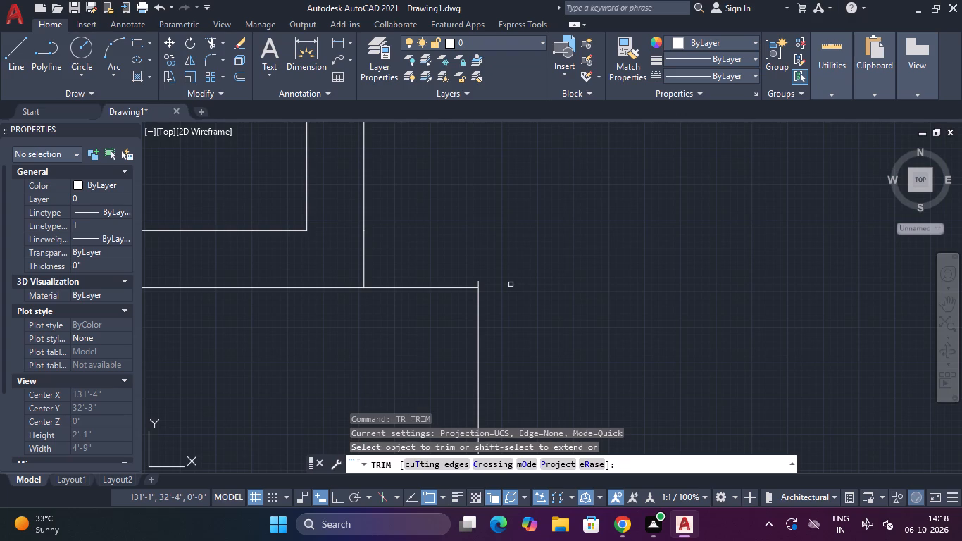
{"action": "left_click", "coordinate": [479, 284]}
{"action": "key", "text": "Escape"}
Offset the bottom-left room's 12' vertical line 4" toward the left outer wall.
{"action": "scroll", "coordinate": [513, 273], "scroll_direction": "down", "scroll_amount": 7}
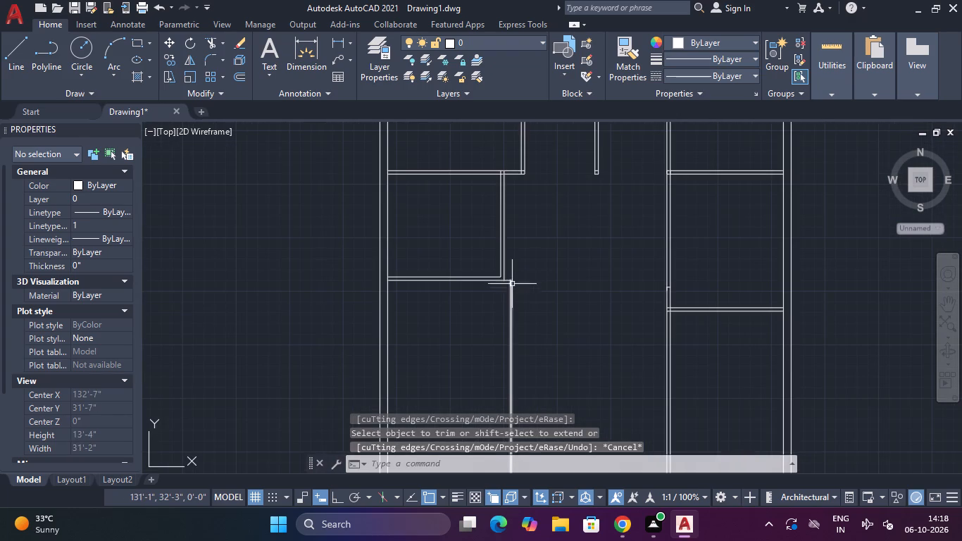
{"action": "scroll", "coordinate": [512, 311], "scroll_direction": "down", "scroll_amount": 2}
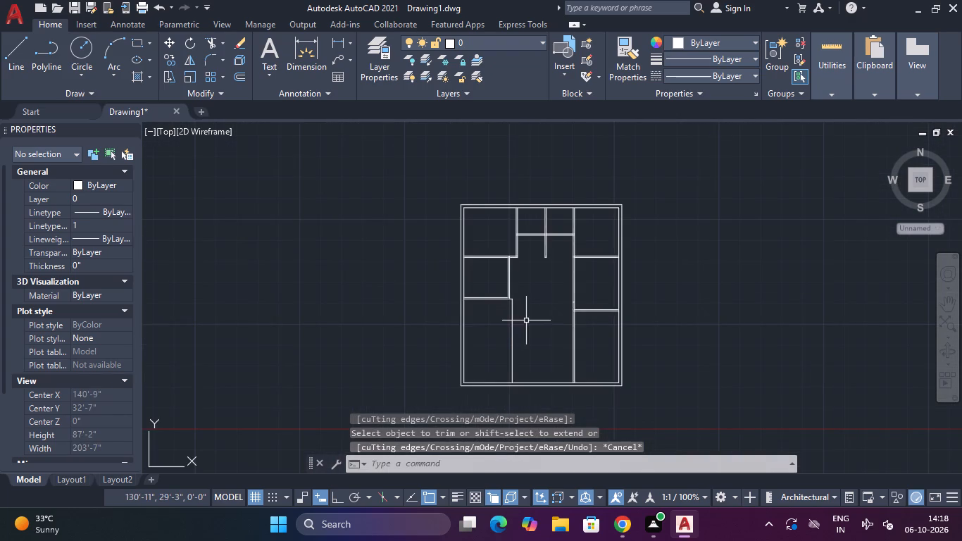
{"action": "middle_click_drag", "start_coordinate": [526, 321], "coordinate": [550, 290]}
{"action": "key", "text": "Escape"}
{"action": "type", "text": "O"}
{"action": "key", "text": "space"}
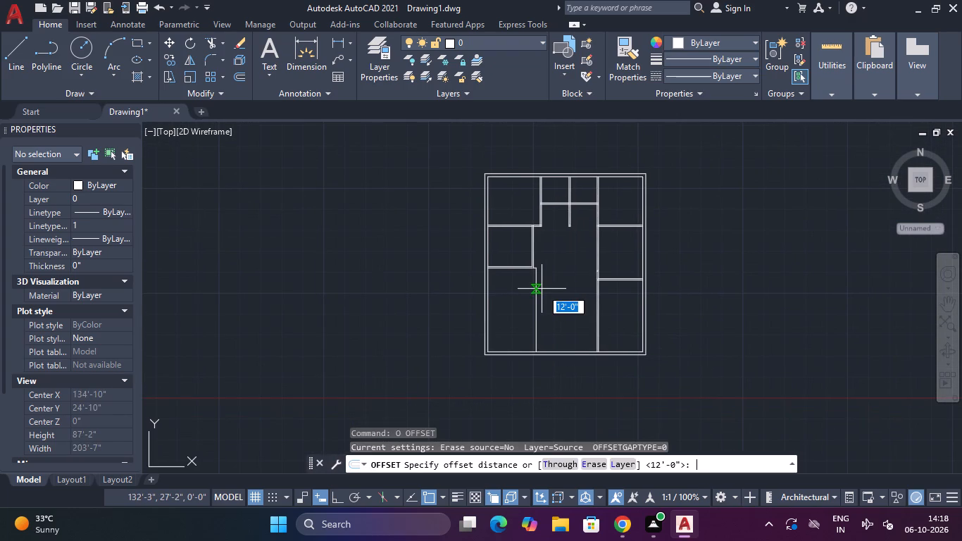
{"action": "key", "text": "4"}
{"action": "key", "text": "shift+quotedbl"}
{"action": "key", "text": "Return"}
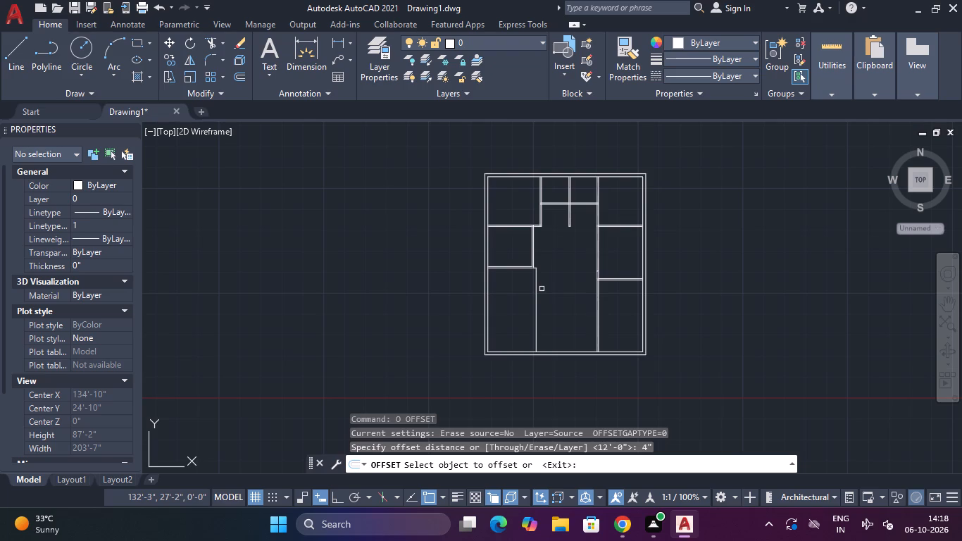
{"action": "left_click", "coordinate": [535, 305]}
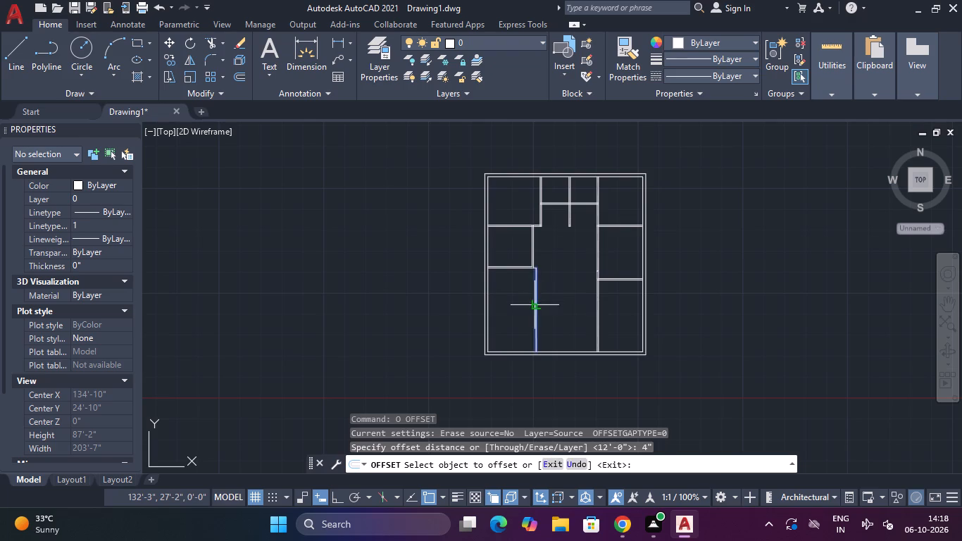
{"action": "left_click", "coordinate": [520, 306]}
{"action": "scroll", "coordinate": [521, 261], "scroll_direction": "up", "scroll_amount": 4}
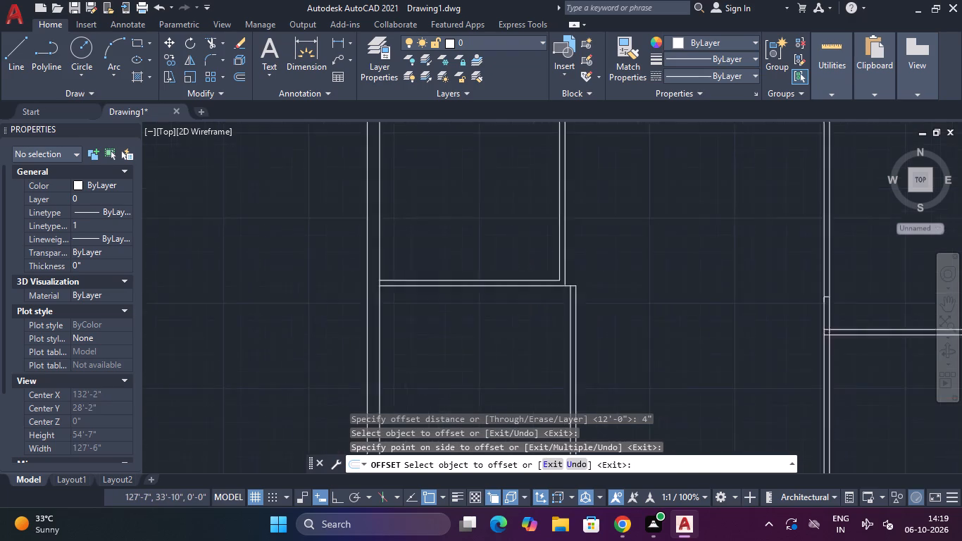
{"action": "scroll", "coordinate": [523, 268], "scroll_direction": "down", "scroll_amount": 4}
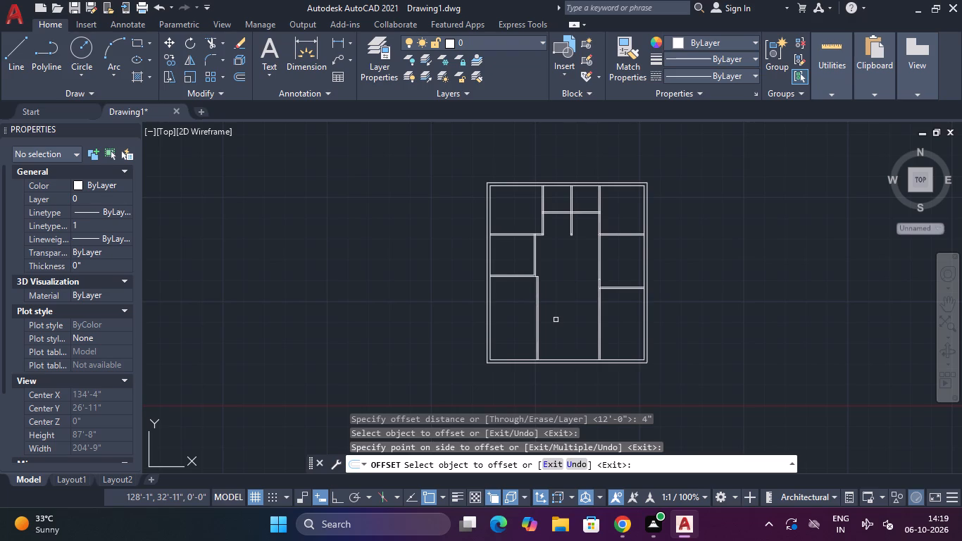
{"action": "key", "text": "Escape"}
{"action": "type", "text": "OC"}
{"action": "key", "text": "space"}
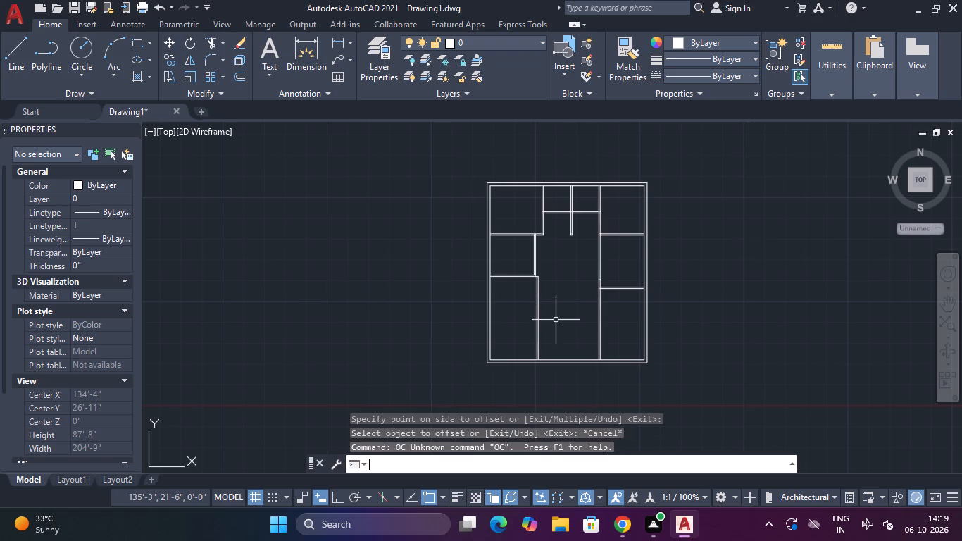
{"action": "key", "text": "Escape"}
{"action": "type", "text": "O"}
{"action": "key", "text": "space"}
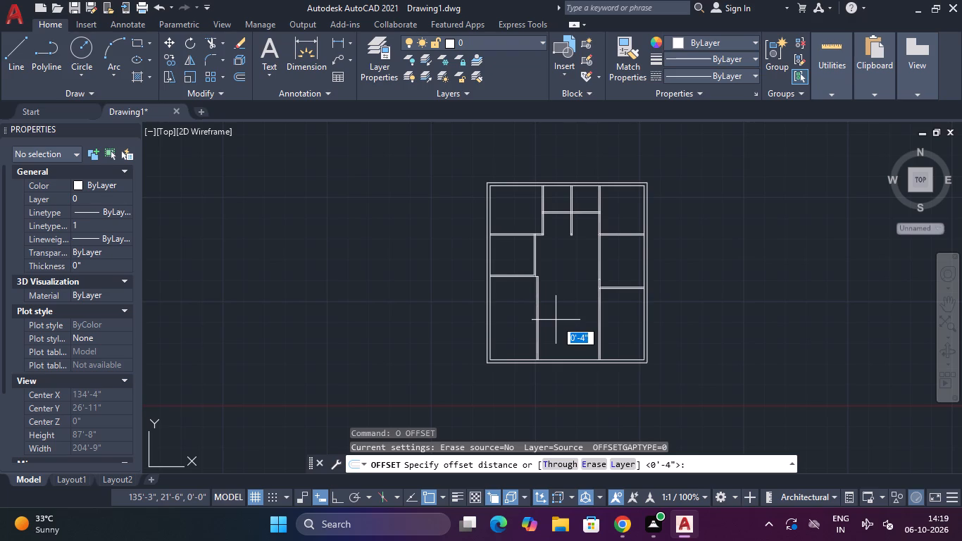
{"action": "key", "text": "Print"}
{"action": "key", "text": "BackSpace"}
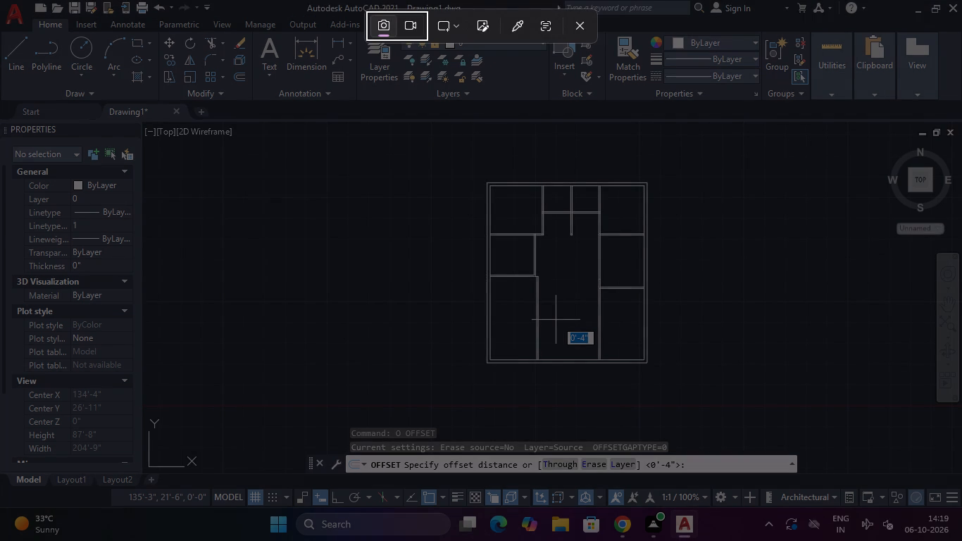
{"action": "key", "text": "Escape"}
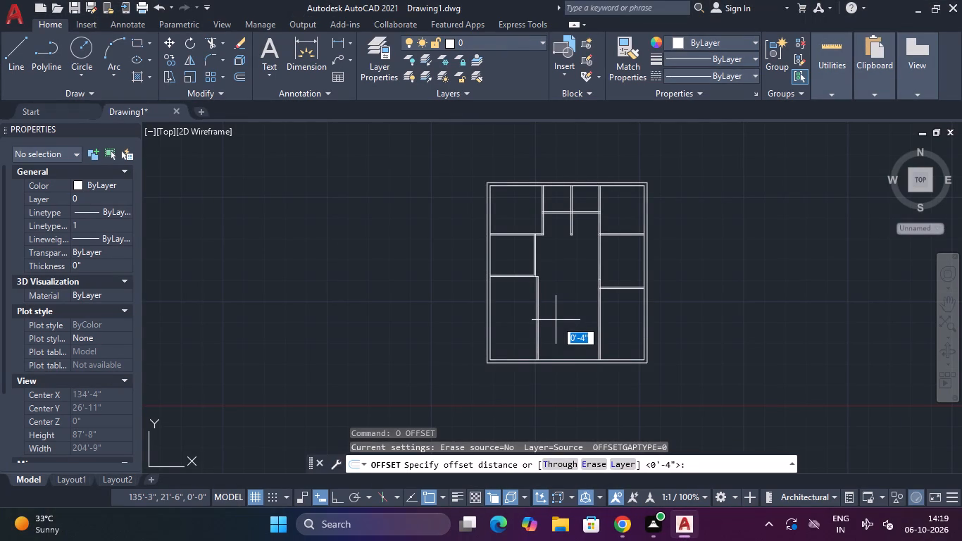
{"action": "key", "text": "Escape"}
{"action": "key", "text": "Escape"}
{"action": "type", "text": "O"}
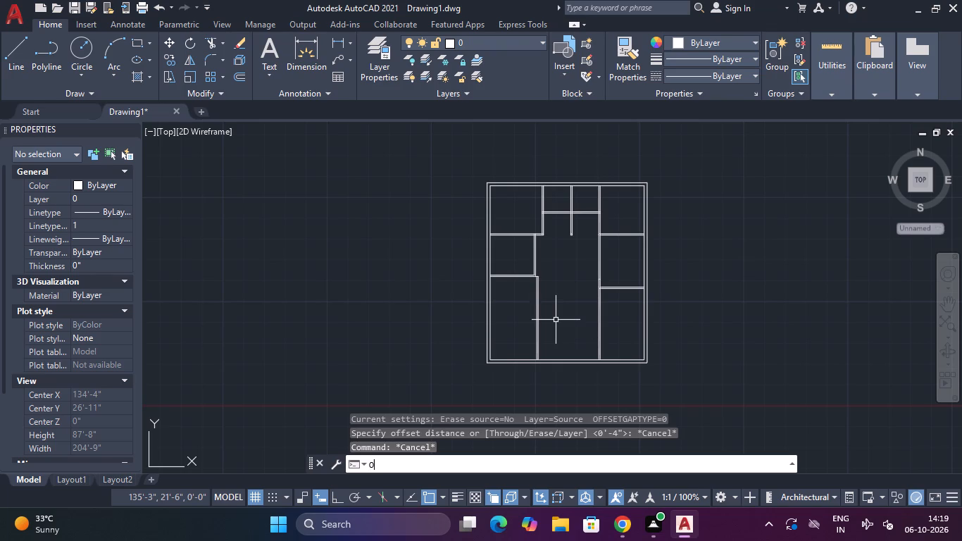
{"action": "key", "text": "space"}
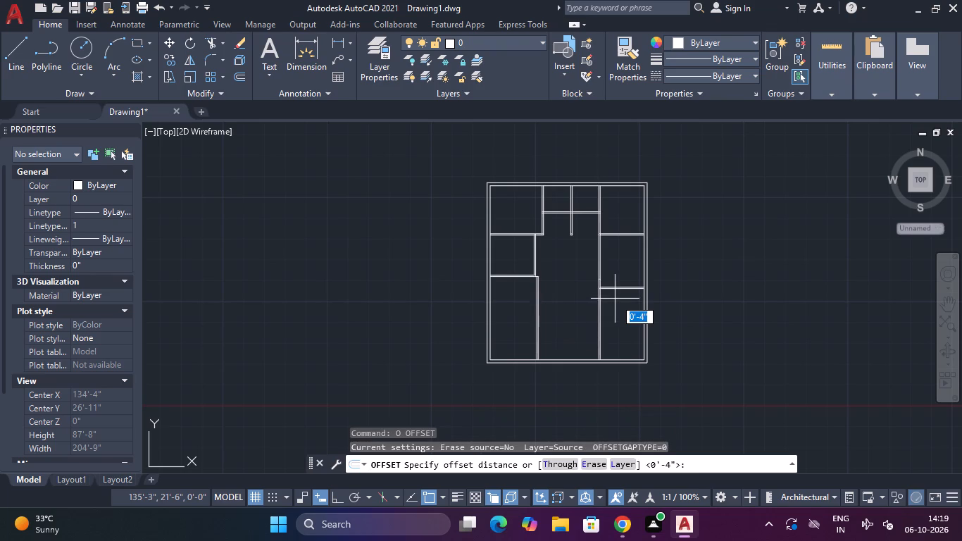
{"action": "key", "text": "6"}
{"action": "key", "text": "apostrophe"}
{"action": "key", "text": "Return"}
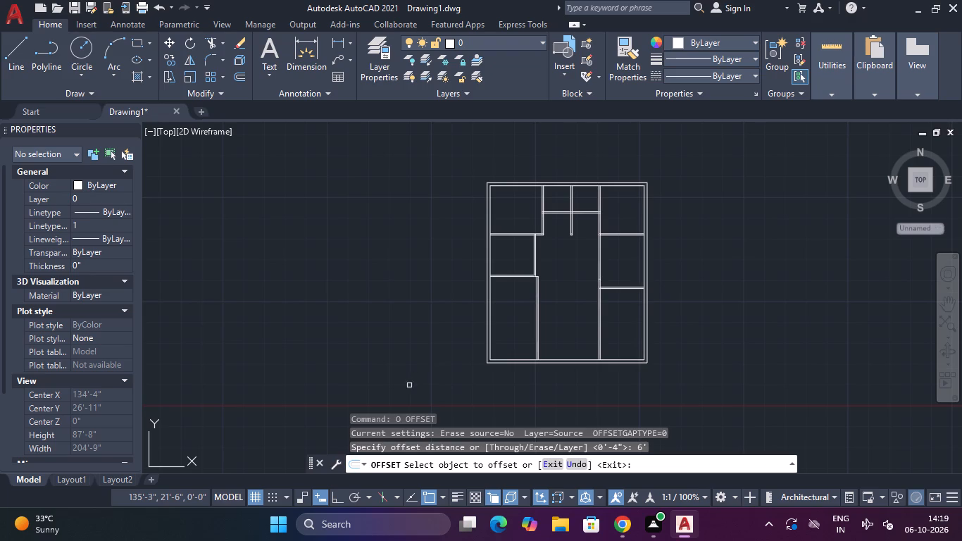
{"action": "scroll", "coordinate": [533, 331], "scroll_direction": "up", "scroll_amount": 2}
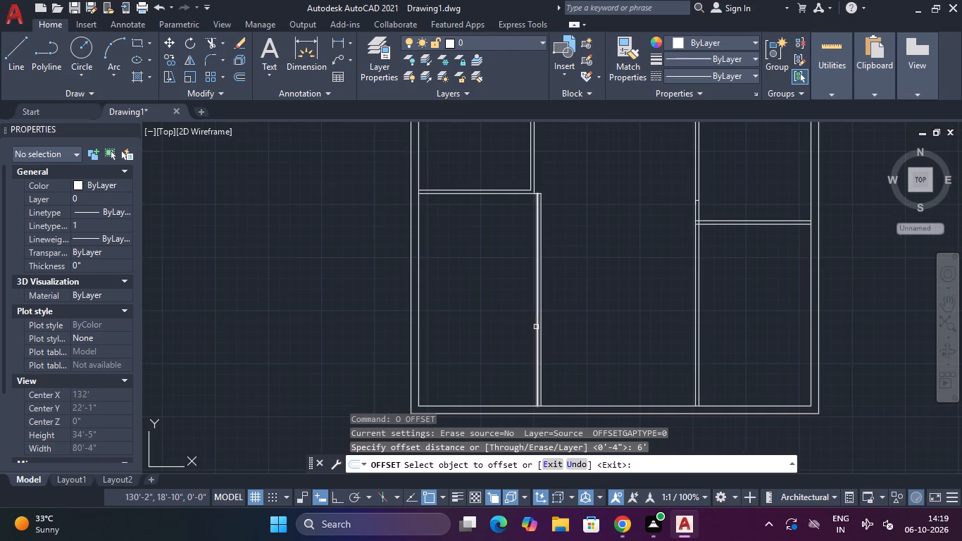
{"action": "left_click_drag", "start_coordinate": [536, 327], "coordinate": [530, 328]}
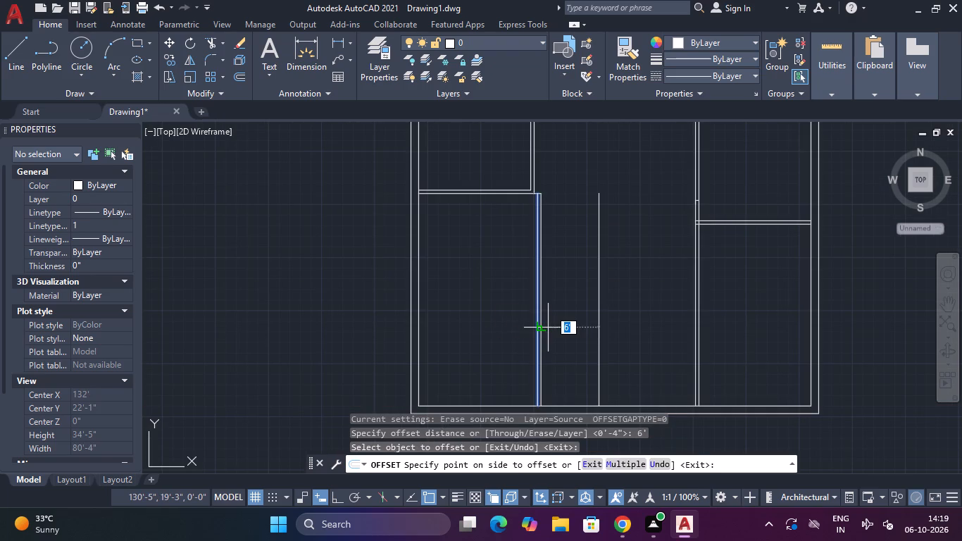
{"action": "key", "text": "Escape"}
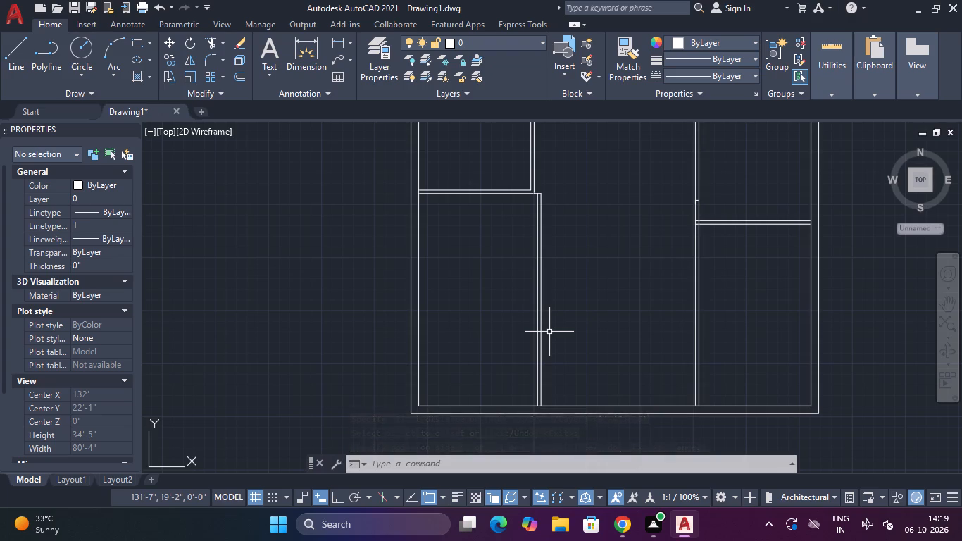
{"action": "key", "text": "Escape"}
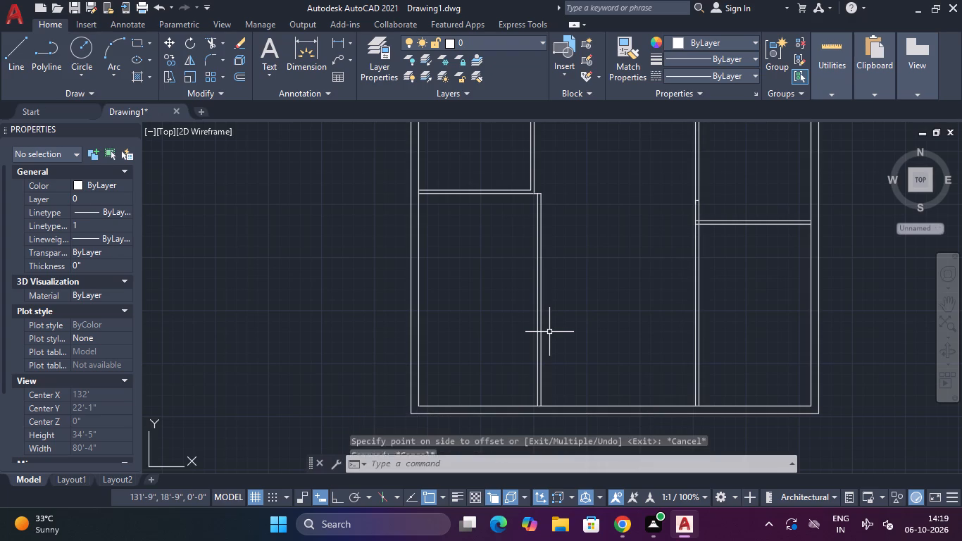
Offset the outer line of the bottom-left room's inner side partition 4' toward the left outer wall.
{"action": "type", "text": "O"}
{"action": "key", "text": "space"}
{"action": "type", "text": "4'"}
{"action": "key", "text": "Return"}
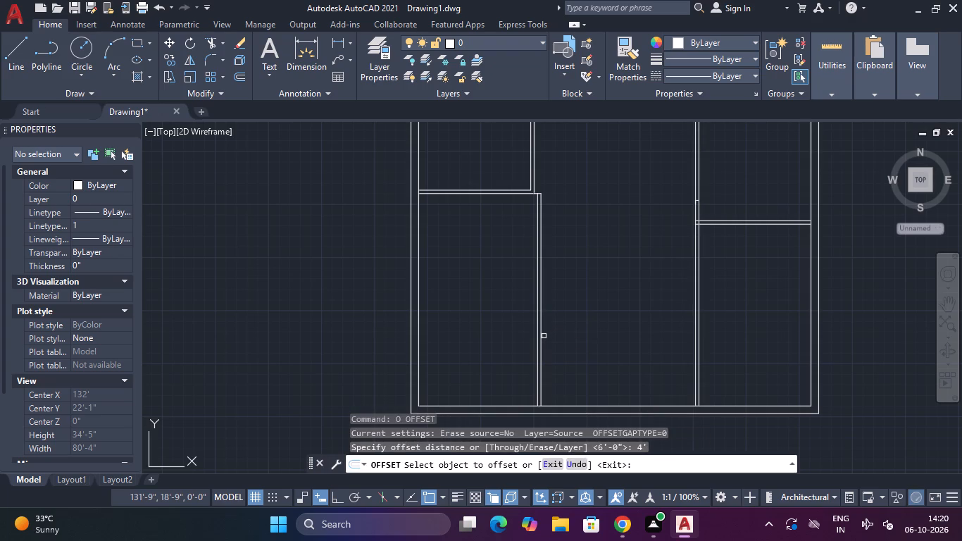
{"action": "left_click", "coordinate": [542, 336]}
{"action": "left_click", "coordinate": [513, 342]}
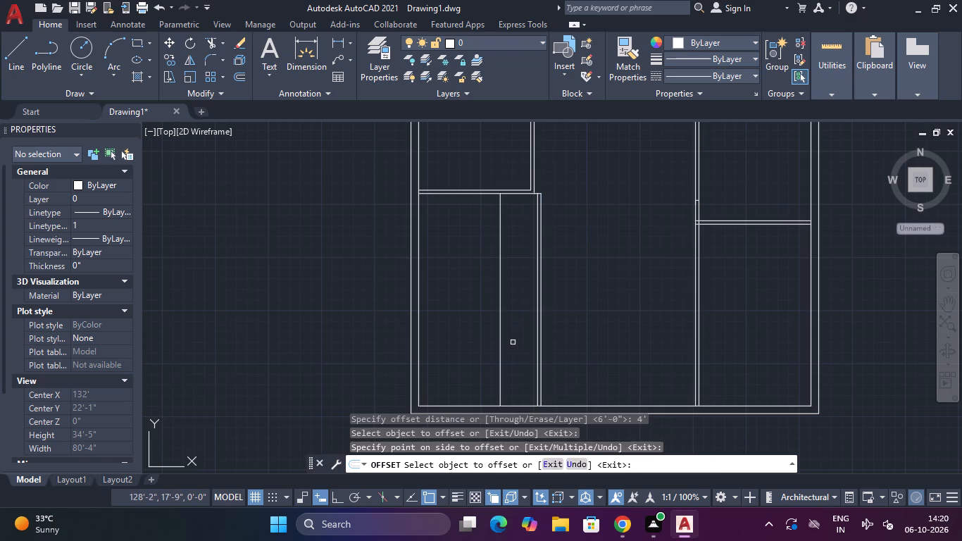
{"action": "key", "text": "Escape"}
{"action": "key", "text": "Escape"}
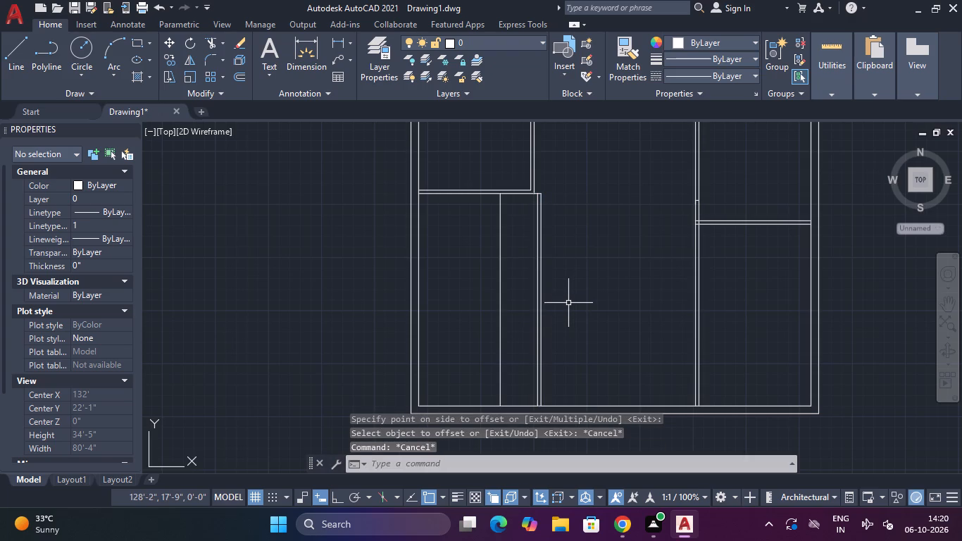
Offset the new vertical line inside the bottom-left room 4" toward the left outer wall to form a partition.
{"action": "key", "text": "Escape"}
{"action": "key", "text": "Escape"}
{"action": "key", "text": "Escape"}
{"action": "type", "text": "O"}
{"action": "key", "text": "space"}
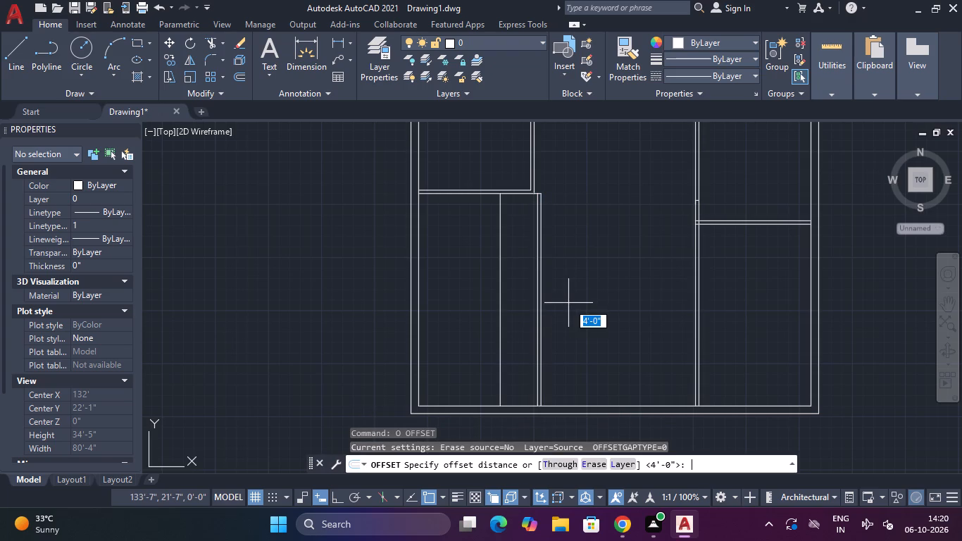
{"action": "type", "text": "4\""}
{"action": "key", "text": "Return"}
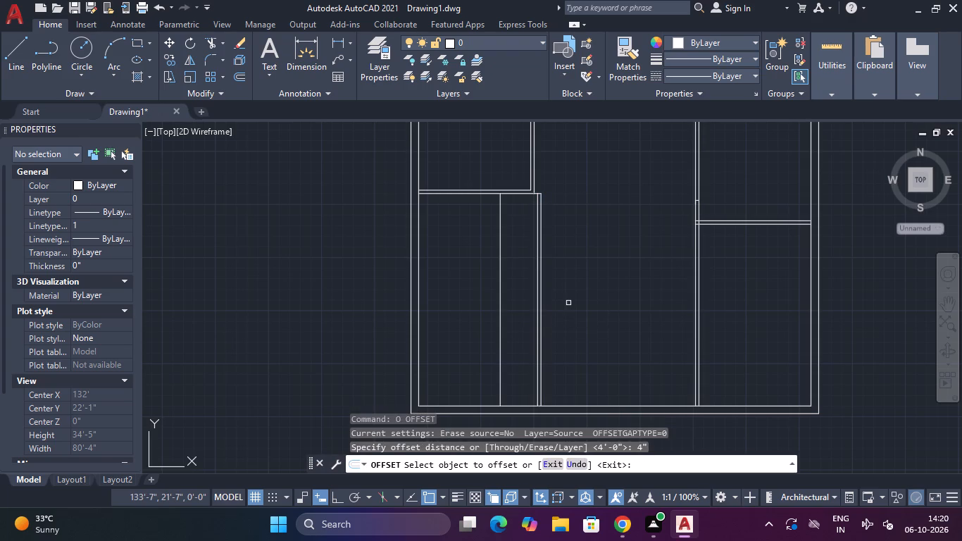
{"action": "left_click", "coordinate": [499, 332]}
{"action": "left_click", "coordinate": [485, 332]}
{"action": "key", "text": "Escape"}
{"action": "key", "text": "Escape"}
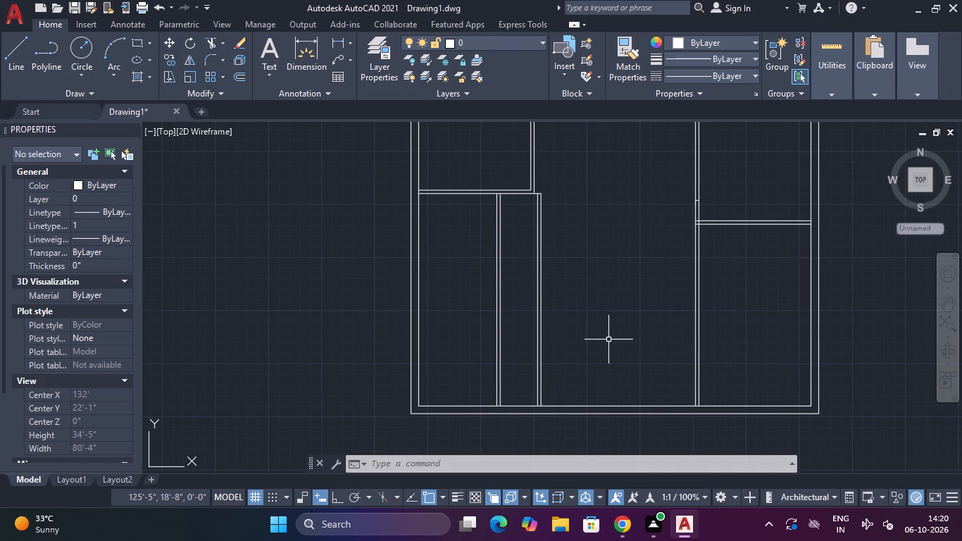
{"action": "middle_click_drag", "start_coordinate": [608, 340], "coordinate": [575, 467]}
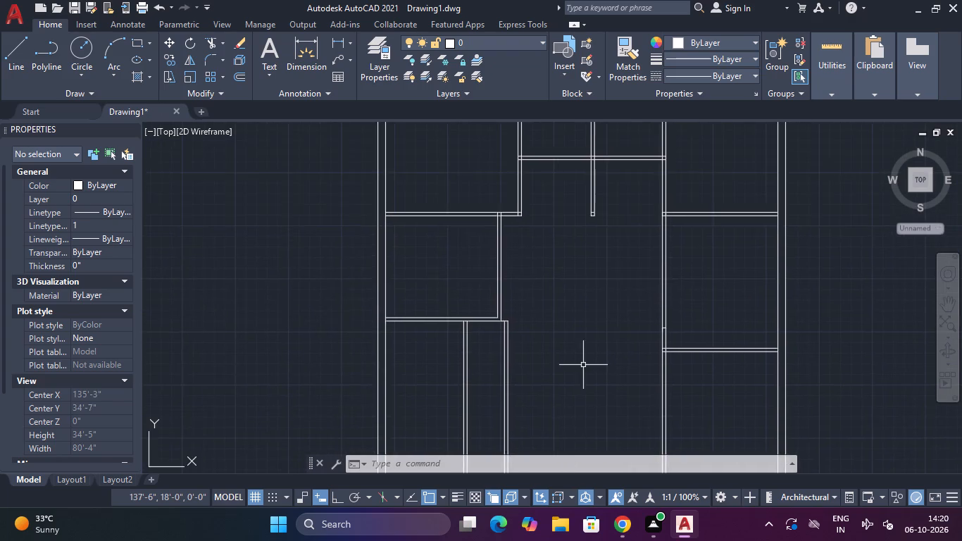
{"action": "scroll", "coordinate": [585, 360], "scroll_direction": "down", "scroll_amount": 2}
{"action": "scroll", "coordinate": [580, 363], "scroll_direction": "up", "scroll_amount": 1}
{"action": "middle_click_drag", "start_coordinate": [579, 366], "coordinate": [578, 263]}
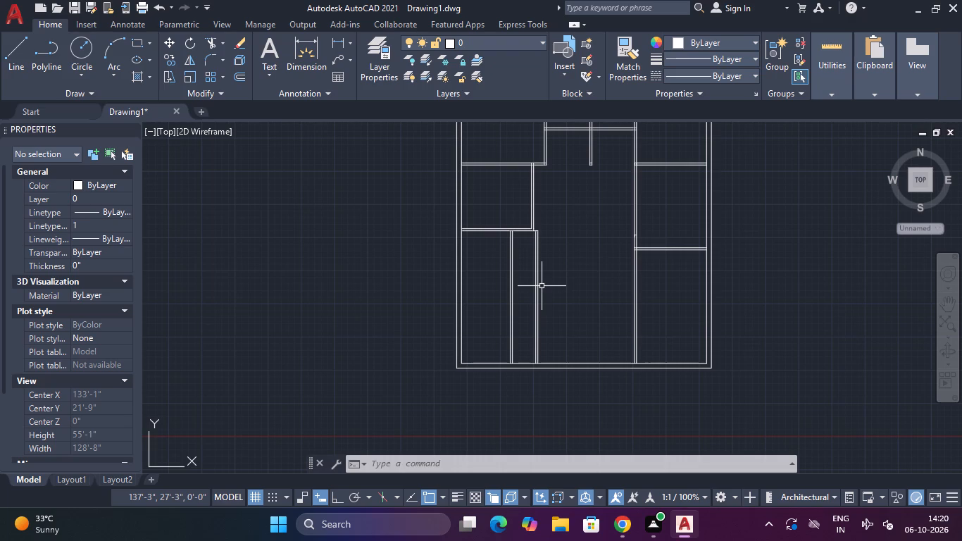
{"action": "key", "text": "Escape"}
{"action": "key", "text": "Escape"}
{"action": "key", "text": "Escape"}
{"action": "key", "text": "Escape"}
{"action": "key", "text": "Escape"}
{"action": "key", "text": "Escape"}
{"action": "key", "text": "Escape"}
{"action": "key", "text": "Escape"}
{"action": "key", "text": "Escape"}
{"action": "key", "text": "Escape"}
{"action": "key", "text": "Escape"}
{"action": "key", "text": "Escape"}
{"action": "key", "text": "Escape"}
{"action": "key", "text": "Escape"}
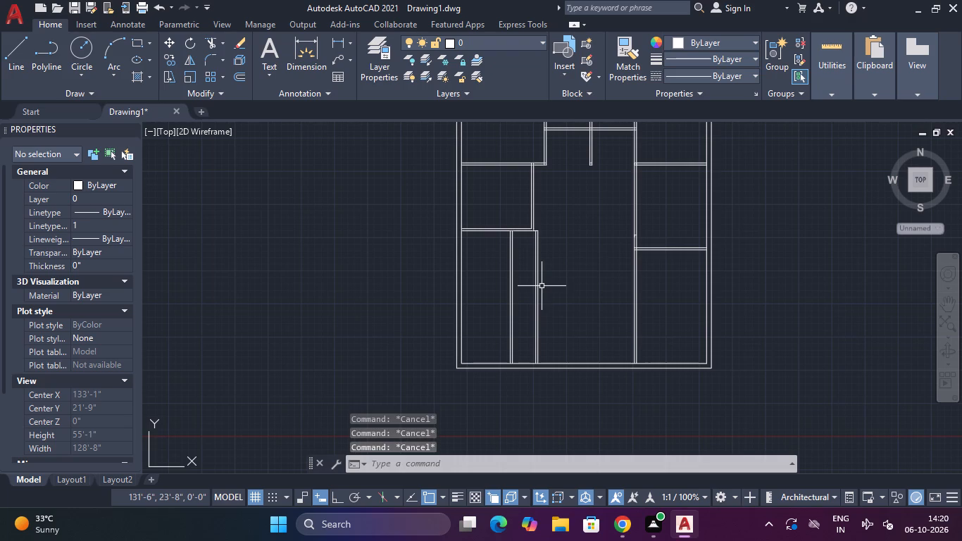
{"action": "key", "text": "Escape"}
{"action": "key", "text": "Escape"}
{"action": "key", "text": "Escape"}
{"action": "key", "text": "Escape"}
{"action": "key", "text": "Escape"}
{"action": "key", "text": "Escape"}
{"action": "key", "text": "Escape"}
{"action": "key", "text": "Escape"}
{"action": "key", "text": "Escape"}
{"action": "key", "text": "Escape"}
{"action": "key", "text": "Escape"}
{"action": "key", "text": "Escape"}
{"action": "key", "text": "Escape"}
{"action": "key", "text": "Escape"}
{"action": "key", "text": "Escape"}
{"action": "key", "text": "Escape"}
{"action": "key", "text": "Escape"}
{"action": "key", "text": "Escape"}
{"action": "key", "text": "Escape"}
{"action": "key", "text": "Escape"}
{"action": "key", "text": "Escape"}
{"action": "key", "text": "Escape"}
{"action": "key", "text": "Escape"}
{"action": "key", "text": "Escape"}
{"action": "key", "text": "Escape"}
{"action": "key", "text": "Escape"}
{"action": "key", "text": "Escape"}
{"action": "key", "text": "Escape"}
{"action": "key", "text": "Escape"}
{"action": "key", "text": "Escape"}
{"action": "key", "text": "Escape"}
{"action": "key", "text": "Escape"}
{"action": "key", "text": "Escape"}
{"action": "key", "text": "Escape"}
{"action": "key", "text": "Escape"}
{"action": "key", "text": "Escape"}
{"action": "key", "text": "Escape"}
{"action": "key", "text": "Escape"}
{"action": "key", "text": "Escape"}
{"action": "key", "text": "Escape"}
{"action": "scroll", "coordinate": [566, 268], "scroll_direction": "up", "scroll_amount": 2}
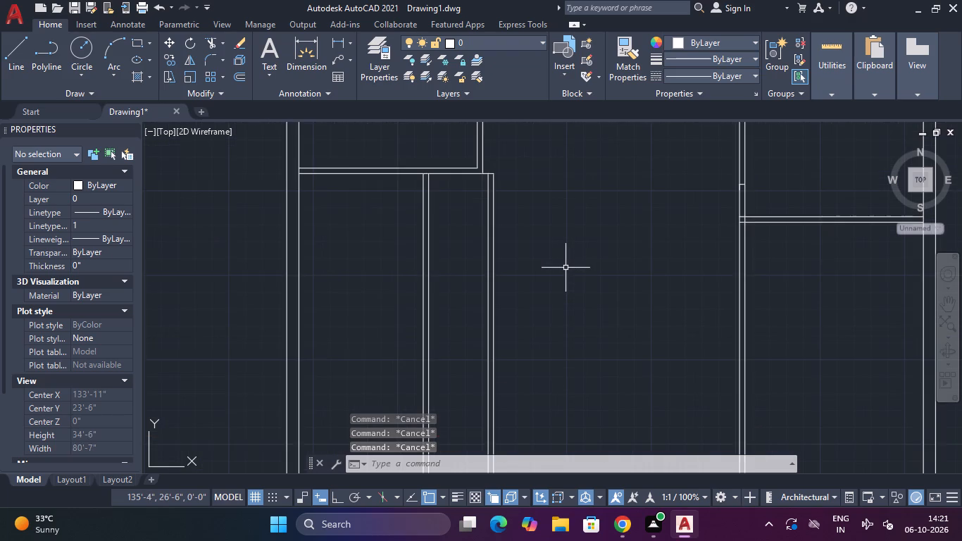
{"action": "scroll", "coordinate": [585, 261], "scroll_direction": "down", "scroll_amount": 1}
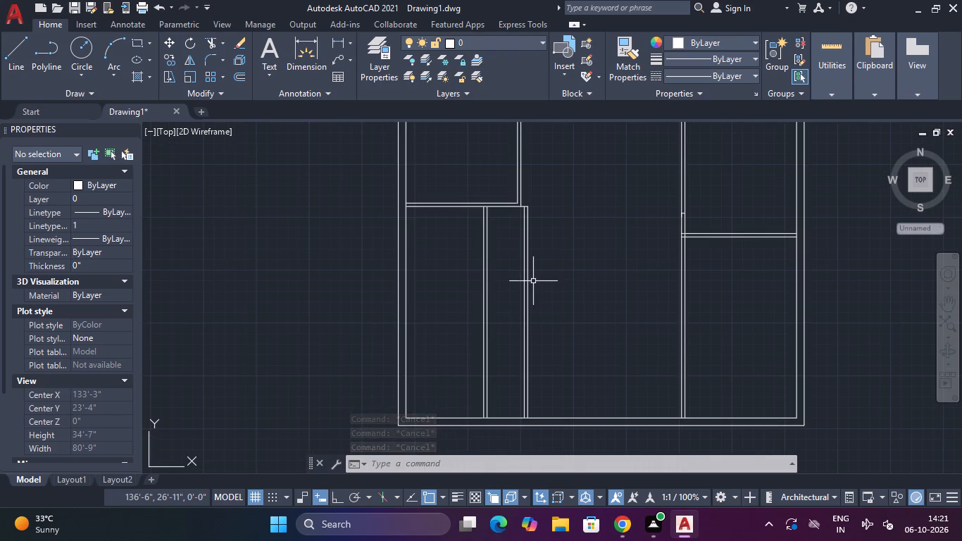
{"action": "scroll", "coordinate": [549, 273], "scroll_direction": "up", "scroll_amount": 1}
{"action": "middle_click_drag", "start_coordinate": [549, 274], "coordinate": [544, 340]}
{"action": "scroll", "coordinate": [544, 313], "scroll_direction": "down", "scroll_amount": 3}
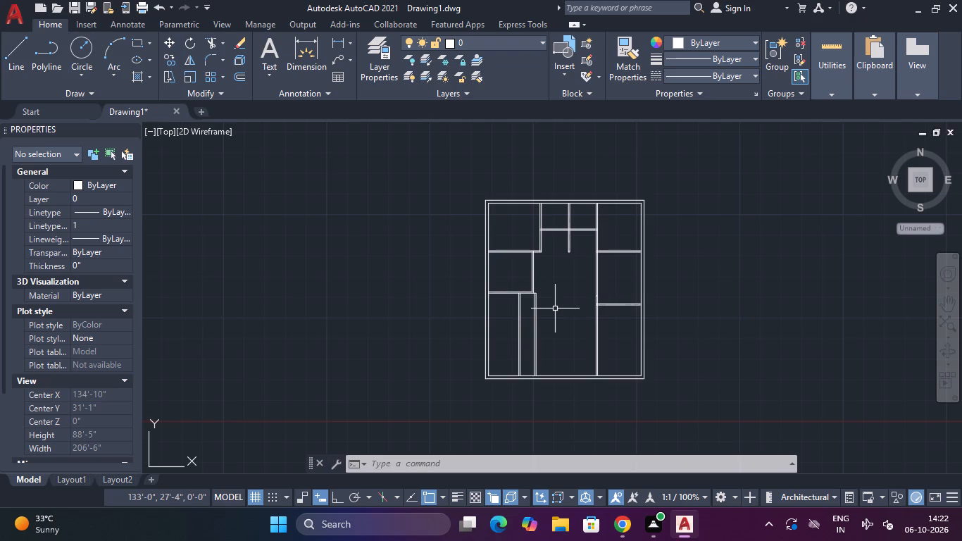
Trim the upper line of the top-left room's bottom wall where it crosses the vertical partition at the room's lower corner.
{"action": "scroll", "coordinate": [530, 254], "scroll_direction": "up", "scroll_amount": 3}
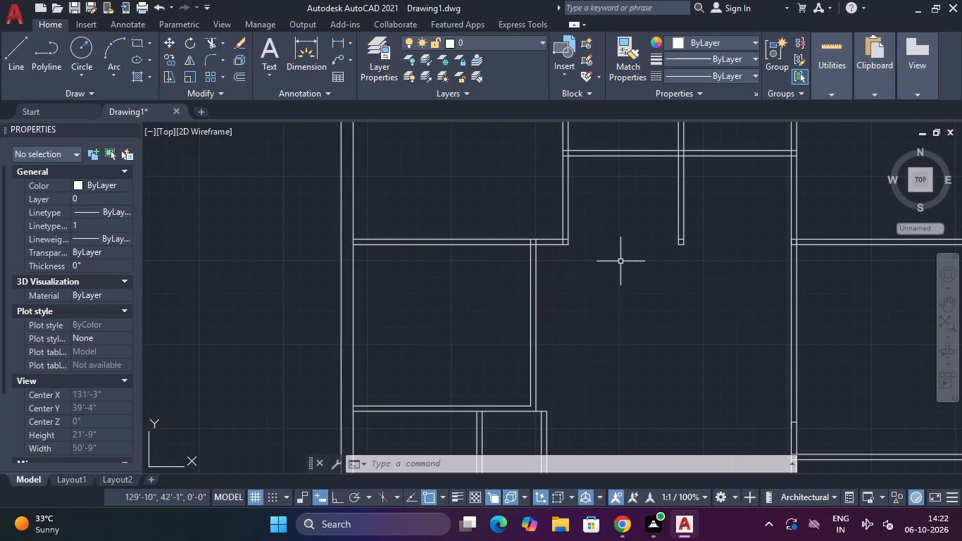
{"action": "scroll", "coordinate": [577, 232], "scroll_direction": "up", "scroll_amount": 2}
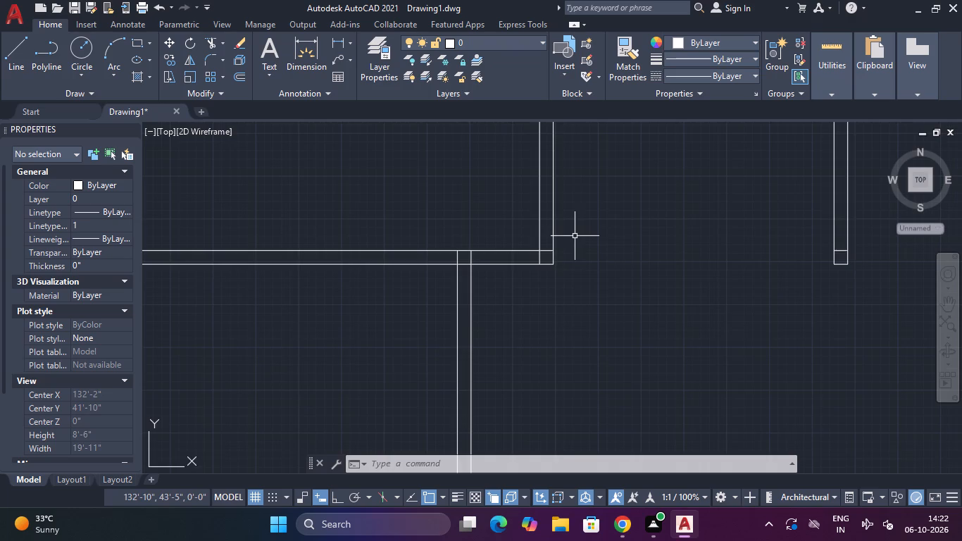
{"action": "scroll", "coordinate": [575, 236], "scroll_direction": "down", "scroll_amount": 2}
{"action": "middle_click_drag", "start_coordinate": [575, 236], "coordinate": [571, 287]}
{"action": "scroll", "coordinate": [561, 292], "scroll_direction": "up", "scroll_amount": 2}
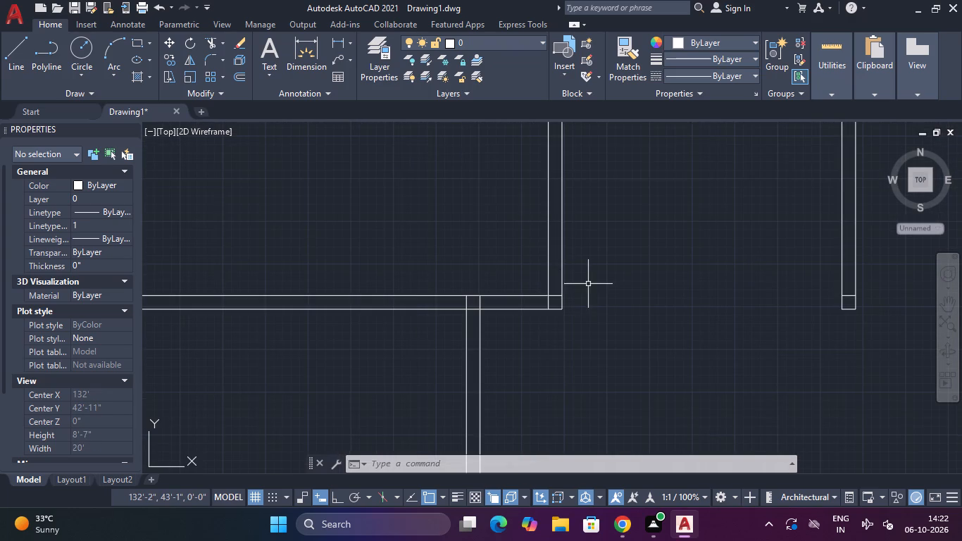
{"action": "scroll", "coordinate": [586, 283], "scroll_direction": "up", "scroll_amount": 1}
{"action": "key", "text": "Escape"}
{"action": "type", "text": "TR"}
{"action": "key", "text": "space"}
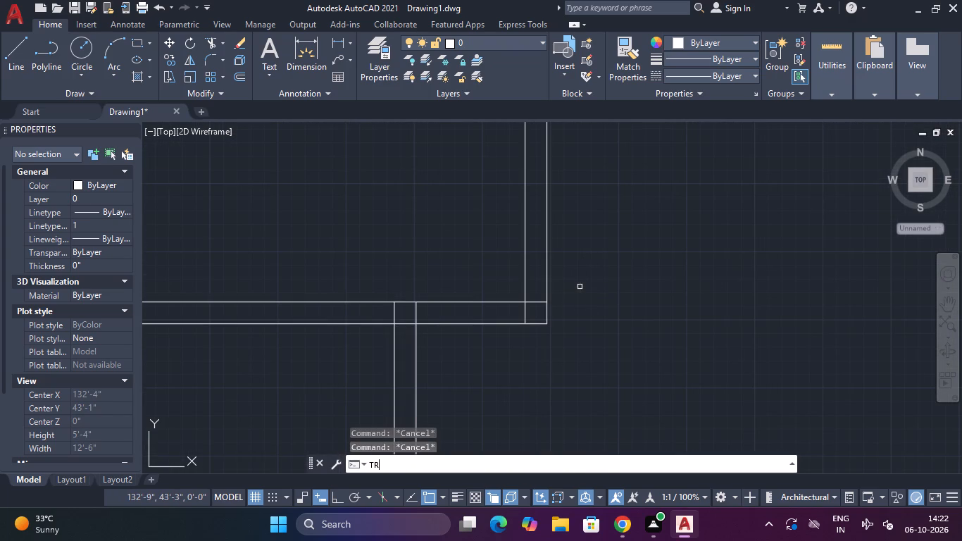
{"action": "left_click", "coordinate": [539, 301]}
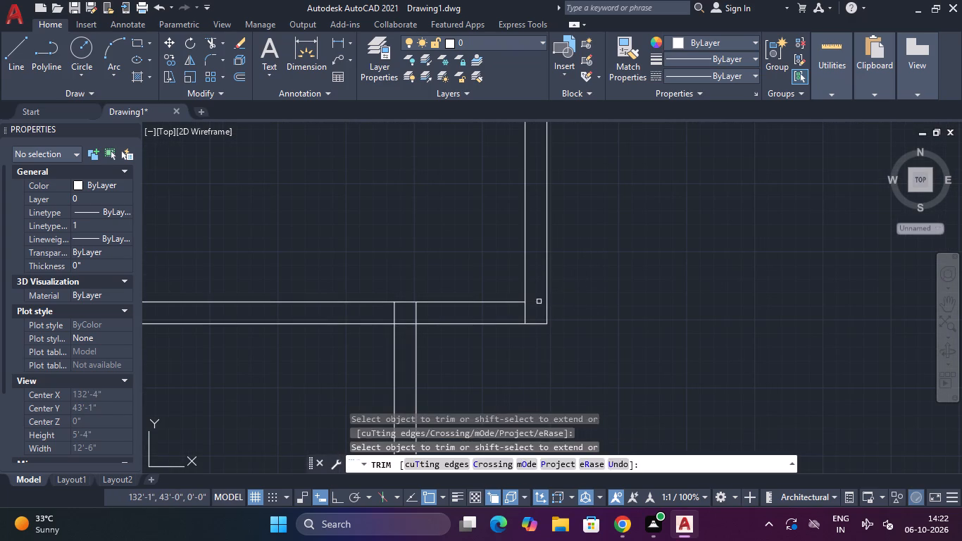
{"action": "key", "text": "Escape"}
Draw a short horizontal line across the vertical partition's thickness at the top-left room's lower inner corner.
{"action": "type", "text": "L"}
{"action": "key", "text": "space"}
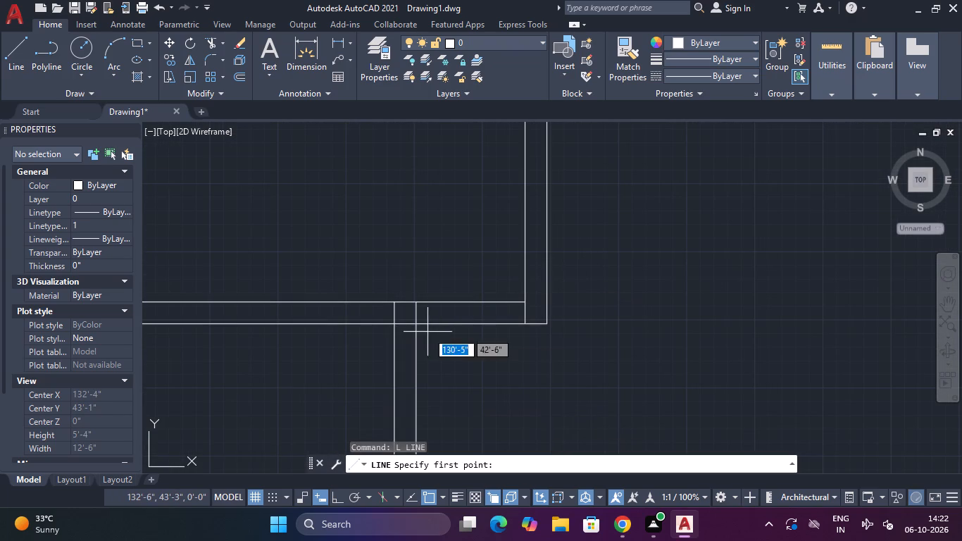
{"action": "left_click", "coordinate": [527, 301]}
{"action": "left_click", "coordinate": [549, 301]}
{"action": "key", "text": "Escape"}
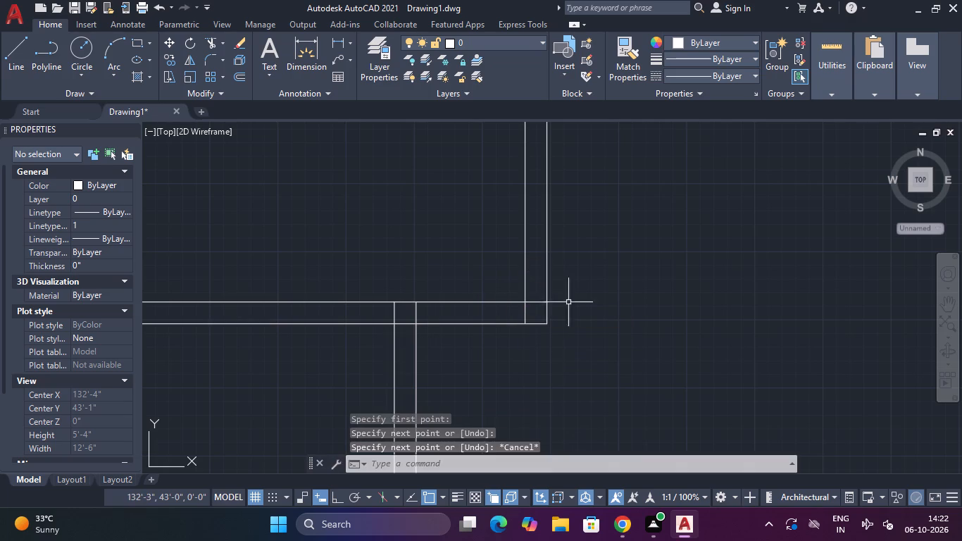
{"action": "scroll", "coordinate": [589, 290], "scroll_direction": "down", "scroll_amount": 5}
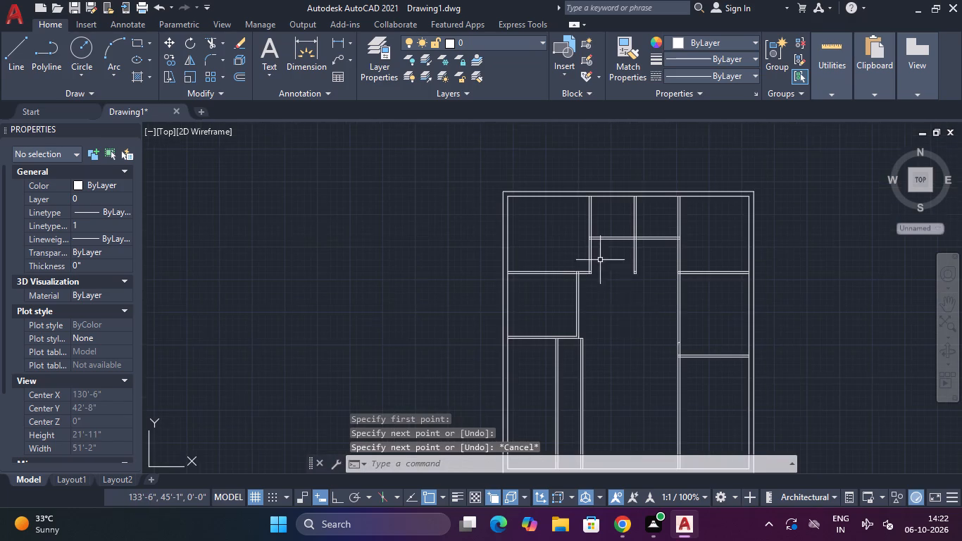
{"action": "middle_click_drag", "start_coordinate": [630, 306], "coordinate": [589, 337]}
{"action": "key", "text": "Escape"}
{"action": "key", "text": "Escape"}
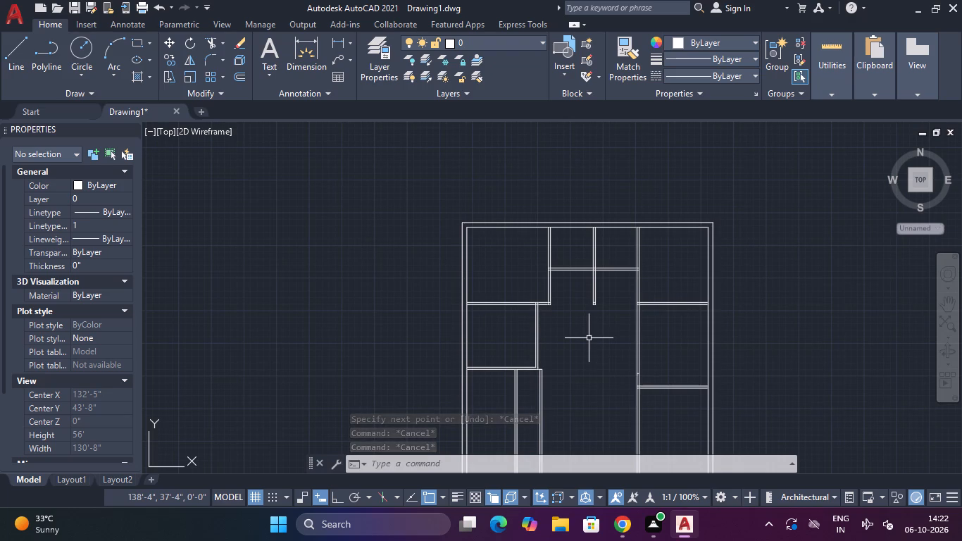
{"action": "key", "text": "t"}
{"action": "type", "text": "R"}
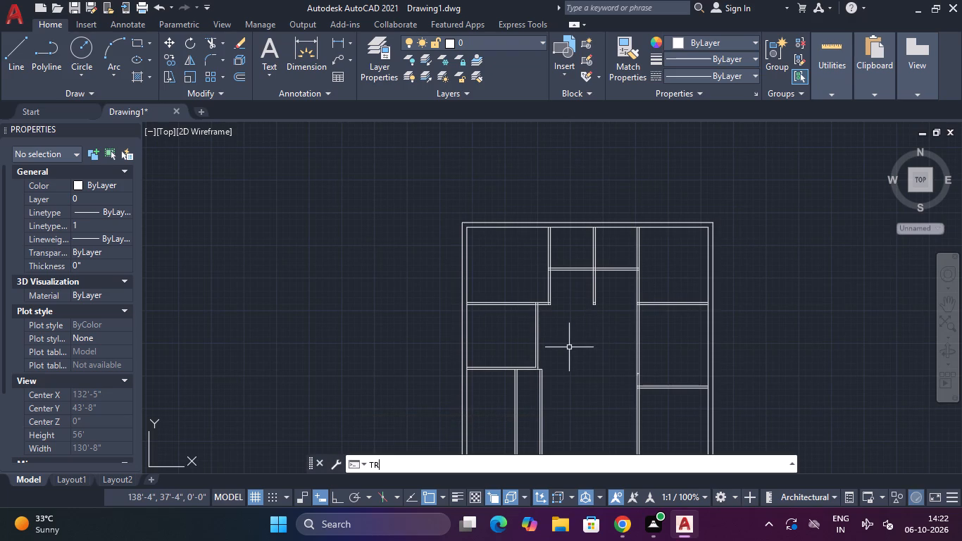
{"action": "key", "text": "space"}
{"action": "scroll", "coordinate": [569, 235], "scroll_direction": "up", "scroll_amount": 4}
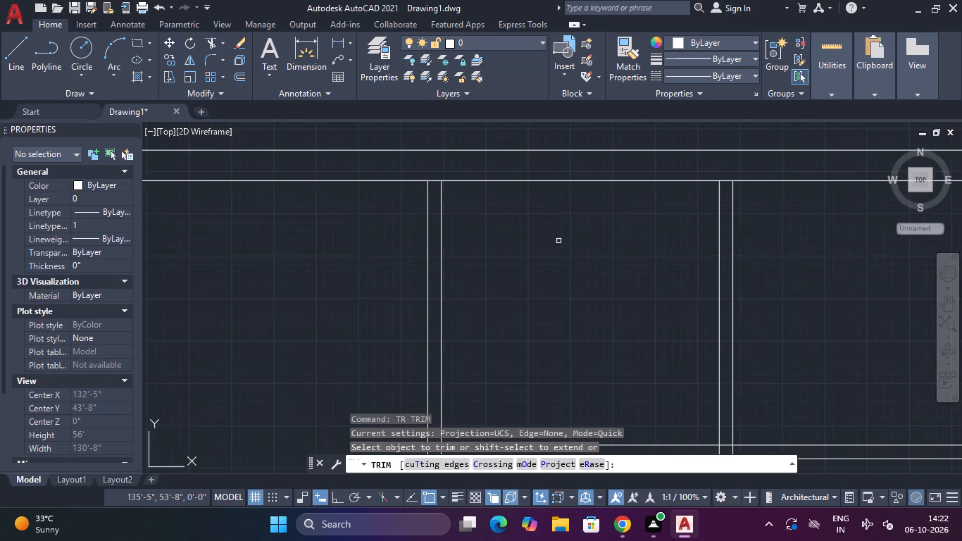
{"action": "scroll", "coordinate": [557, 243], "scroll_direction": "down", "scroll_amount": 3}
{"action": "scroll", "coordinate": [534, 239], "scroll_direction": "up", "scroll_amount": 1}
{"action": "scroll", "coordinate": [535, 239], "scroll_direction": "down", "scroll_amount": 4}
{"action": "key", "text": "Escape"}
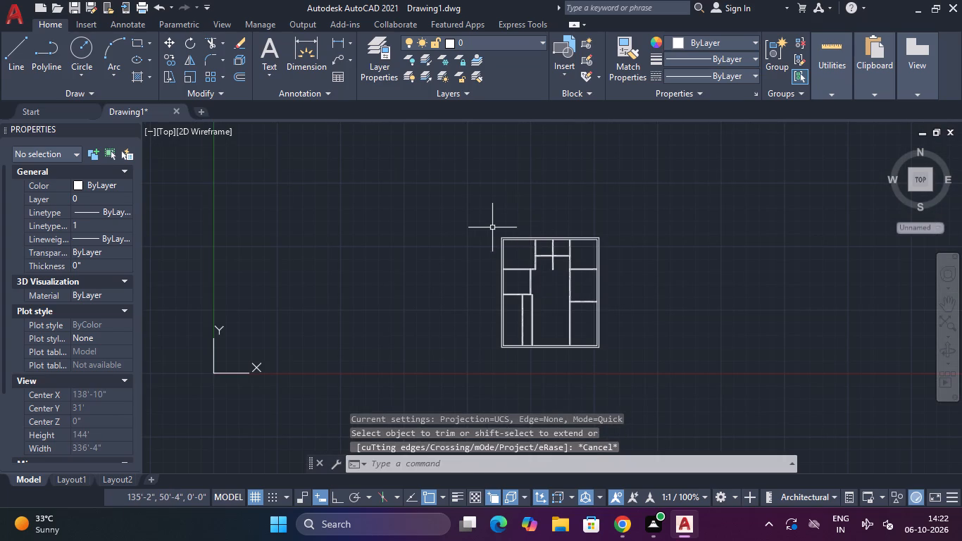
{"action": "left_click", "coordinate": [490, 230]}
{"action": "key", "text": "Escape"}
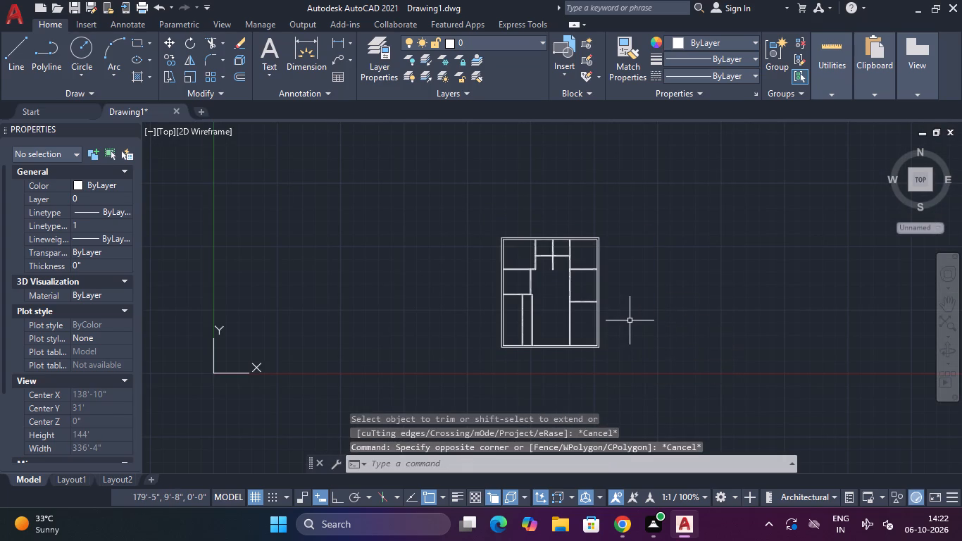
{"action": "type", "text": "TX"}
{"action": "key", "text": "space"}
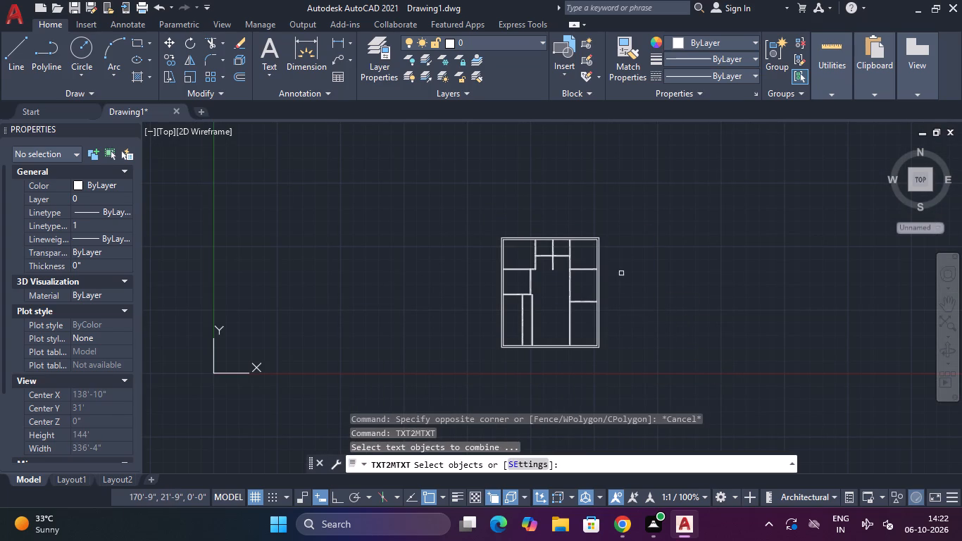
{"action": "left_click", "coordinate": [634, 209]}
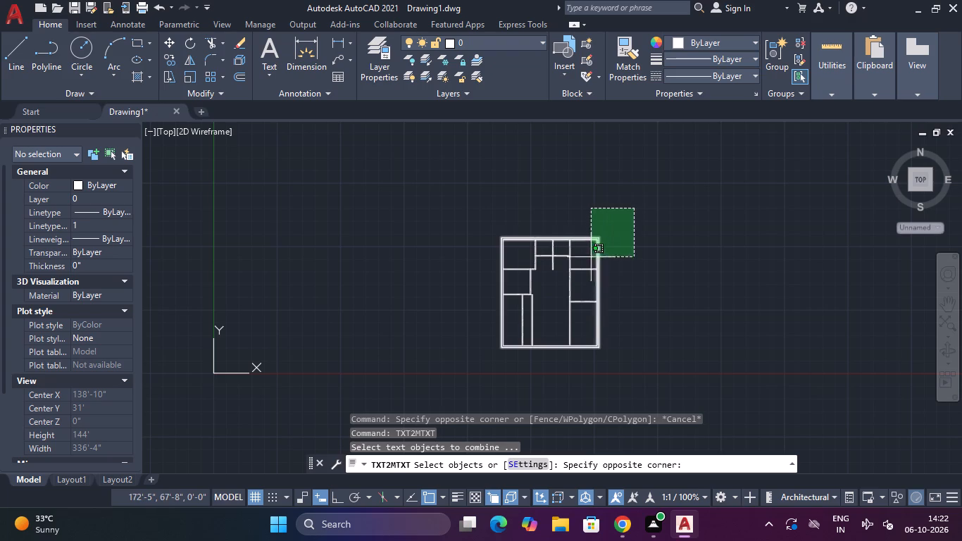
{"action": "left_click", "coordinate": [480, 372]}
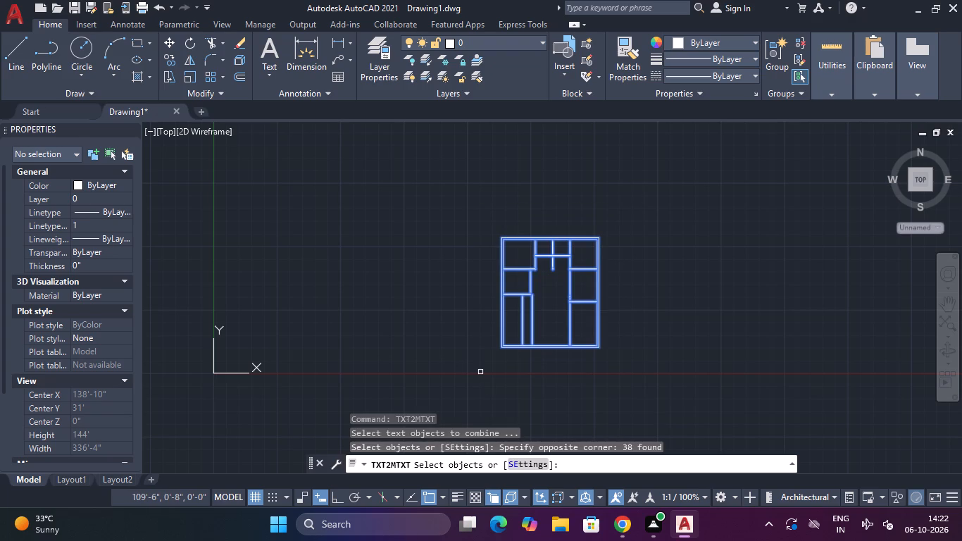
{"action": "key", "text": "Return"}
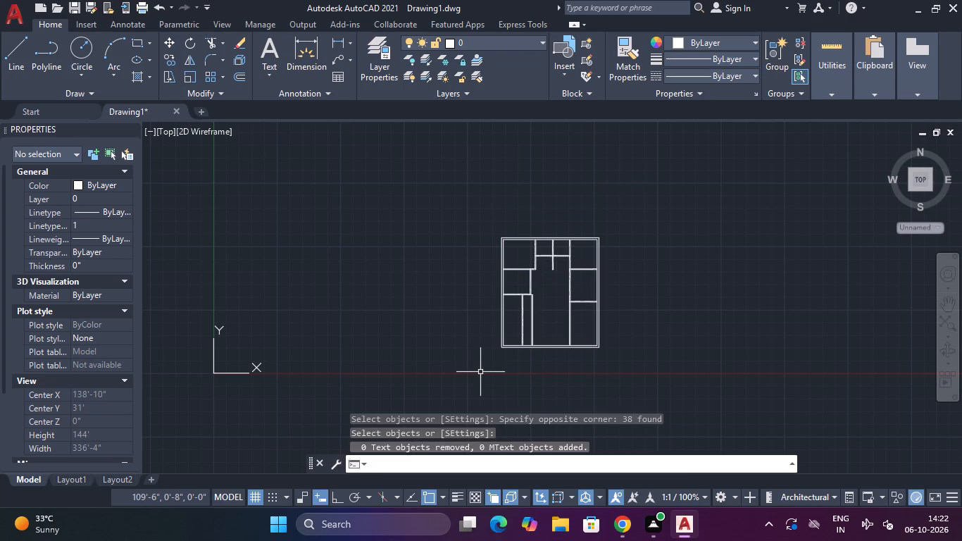
Trim the top outer wall's inner line across the thickness of the three vertical partitions that meet it.
{"action": "scroll", "coordinate": [538, 262], "scroll_direction": "up", "scroll_amount": 5}
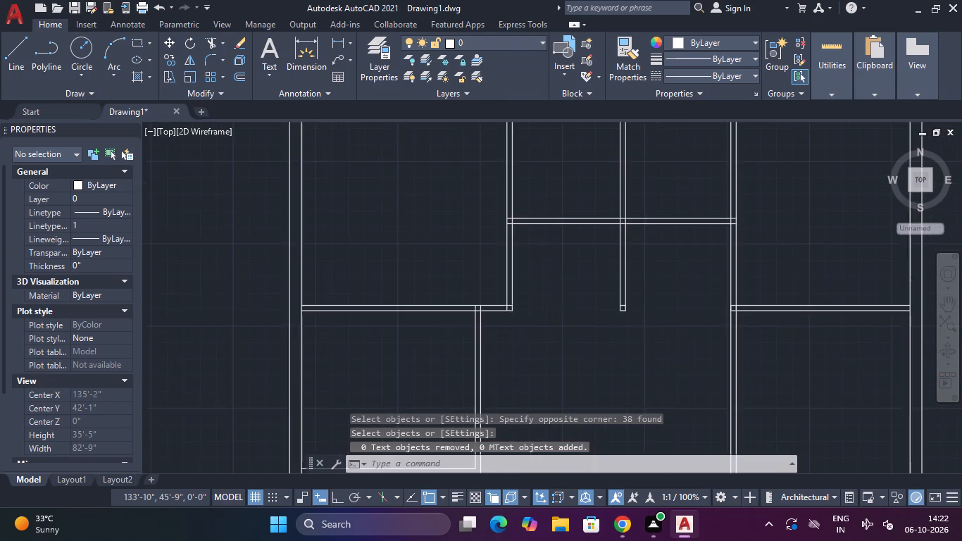
{"action": "scroll", "coordinate": [524, 303], "scroll_direction": "down", "scroll_amount": 4}
{"action": "scroll", "coordinate": [504, 262], "scroll_direction": "up", "scroll_amount": 5}
{"action": "scroll", "coordinate": [530, 251], "scroll_direction": "down", "scroll_amount": 2}
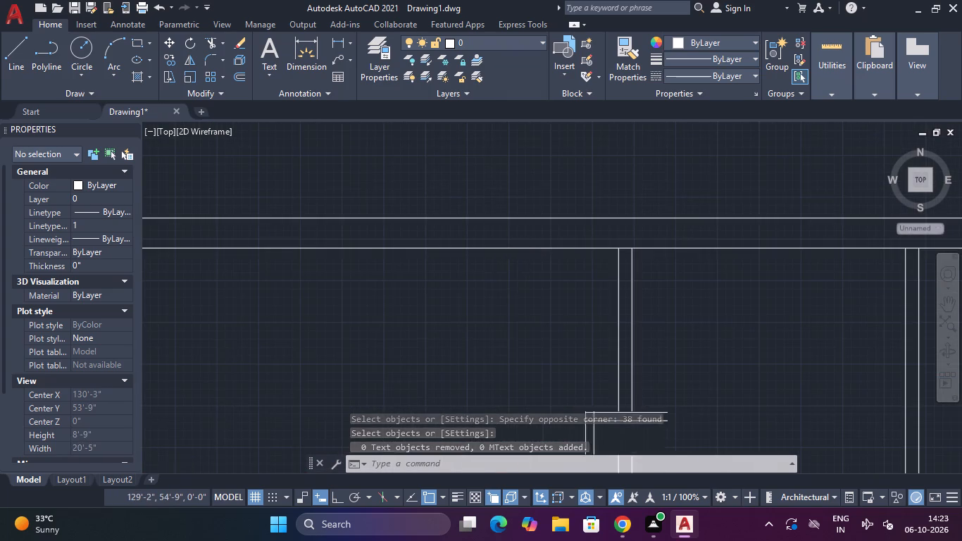
{"action": "scroll", "coordinate": [530, 251], "scroll_direction": "down", "scroll_amount": 2}
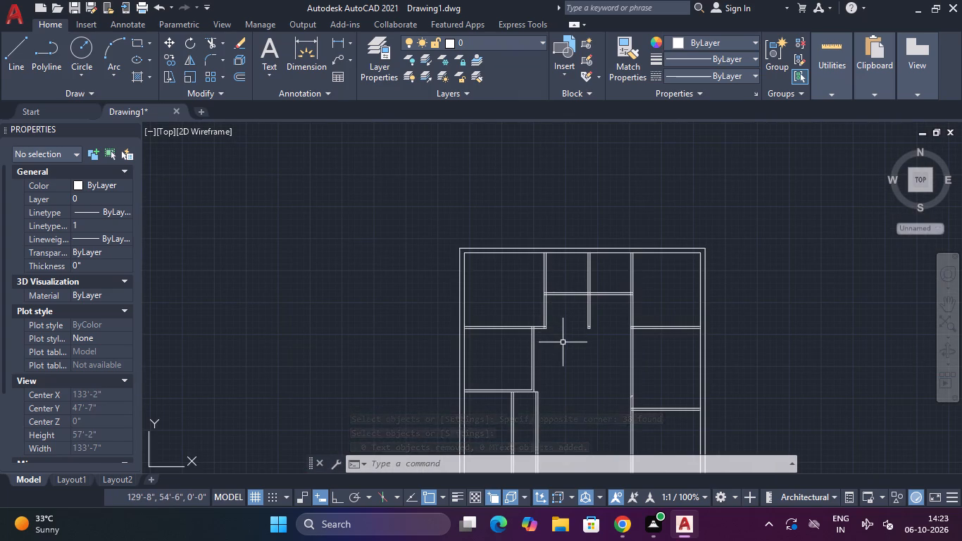
{"action": "scroll", "coordinate": [563, 342], "scroll_direction": "down", "scroll_amount": 3}
{"action": "scroll", "coordinate": [563, 342], "scroll_direction": "up", "scroll_amount": 3}
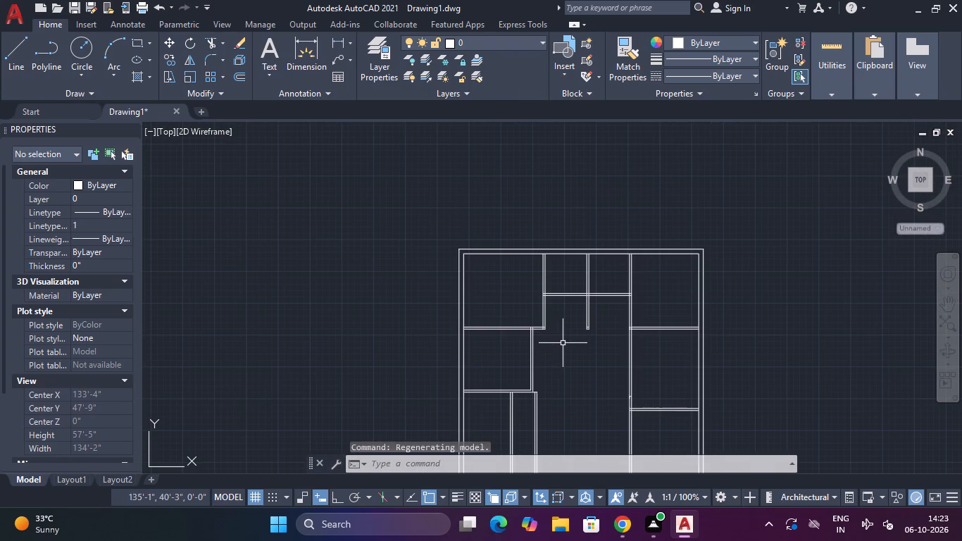
{"action": "type", "text": "TR"}
{"action": "key", "text": "space"}
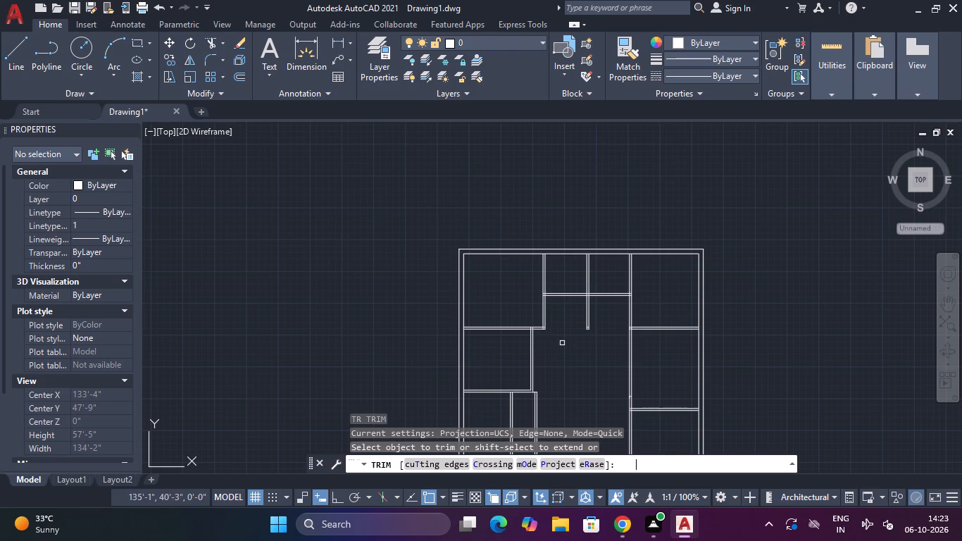
{"action": "scroll", "coordinate": [543, 269], "scroll_direction": "up", "scroll_amount": 4}
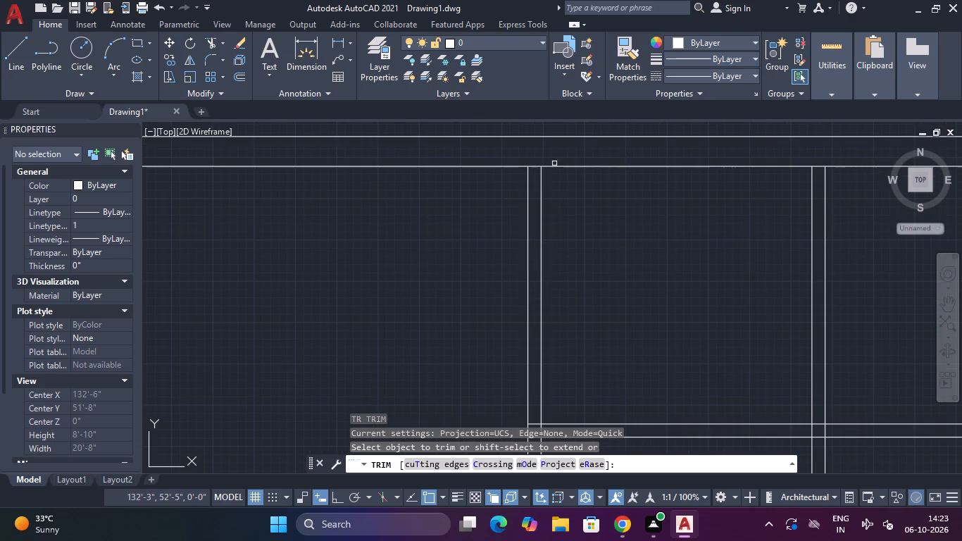
{"action": "left_click", "coordinate": [537, 166]}
{"action": "scroll", "coordinate": [673, 203], "scroll_direction": "down", "scroll_amount": 3}
{"action": "middle_click_drag", "start_coordinate": [670, 206], "coordinate": [662, 208]}
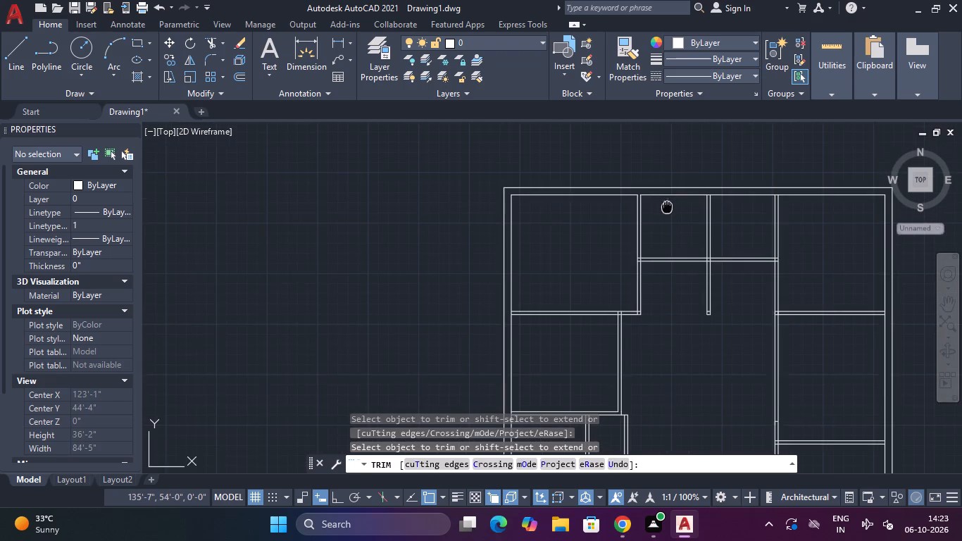
{"action": "middle_click_drag", "start_coordinate": [662, 208], "coordinate": [403, 236]}
{"action": "scroll", "coordinate": [418, 230], "scroll_direction": "up", "scroll_amount": 4}
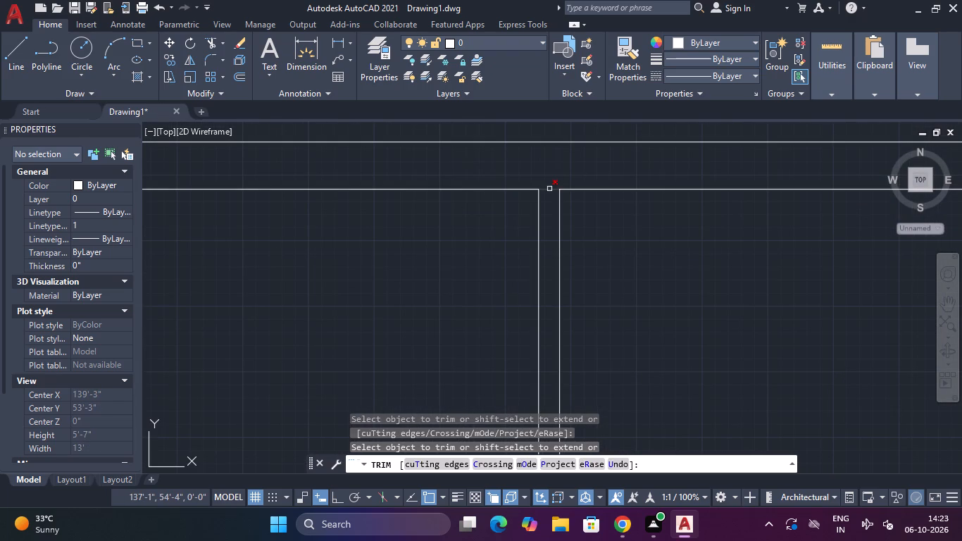
{"action": "left_click", "coordinate": [549, 190]}
{"action": "scroll", "coordinate": [580, 198], "scroll_direction": "down", "scroll_amount": 4}
{"action": "middle_click_drag", "start_coordinate": [638, 223], "coordinate": [466, 237]}
{"action": "scroll", "coordinate": [471, 222], "scroll_direction": "up", "scroll_amount": 5}
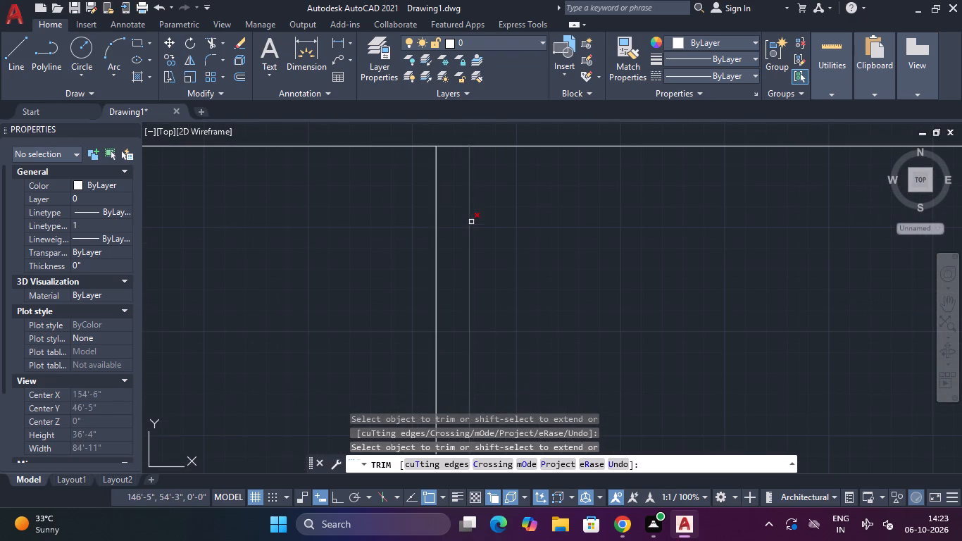
{"action": "left_click", "coordinate": [451, 148]}
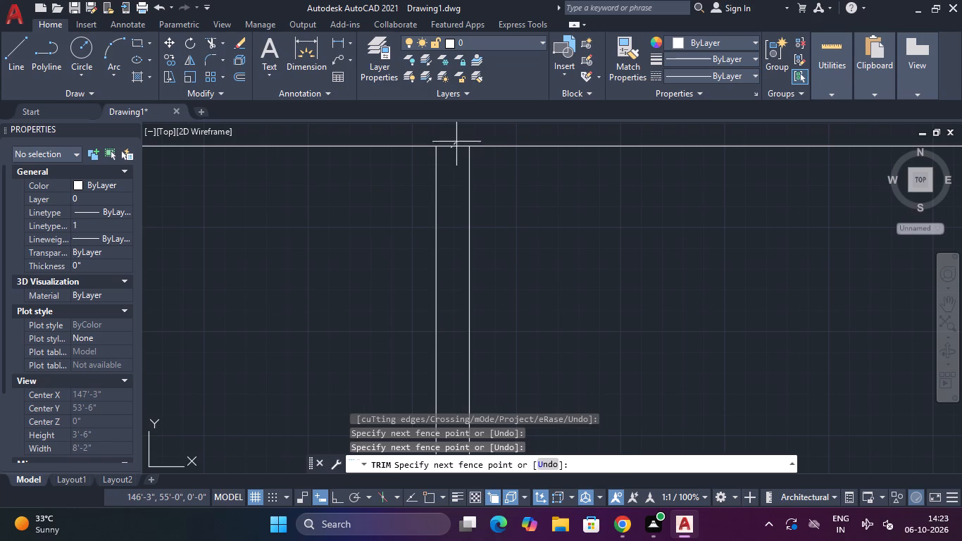
{"action": "left_click", "coordinate": [458, 141]}
Trim the overlapping lines where the small top rooms' horizontal partition meets the vertical partition of the top-right room.
{"action": "scroll", "coordinate": [466, 162], "scroll_direction": "down", "scroll_amount": 4}
{"action": "middle_click_drag", "start_coordinate": [583, 232], "coordinate": [633, 158]}
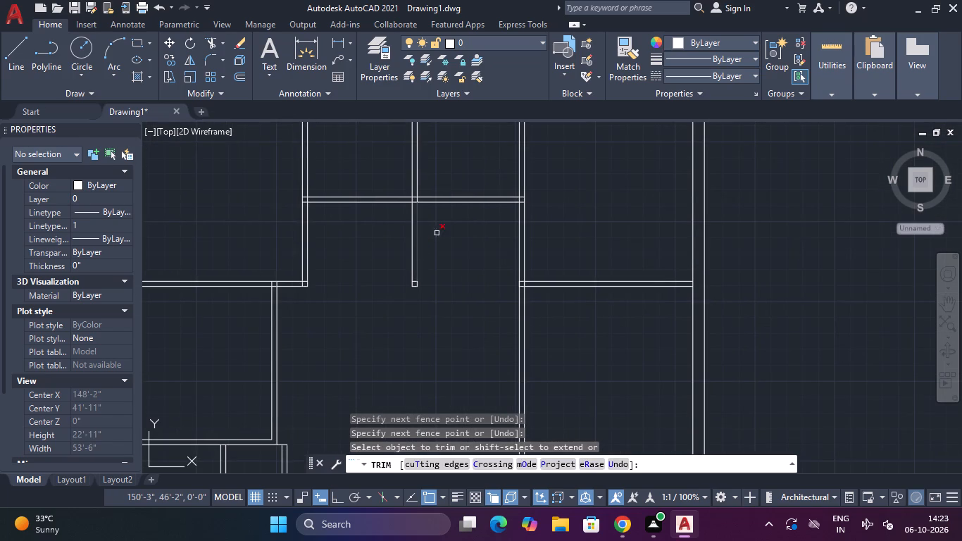
{"action": "scroll", "coordinate": [491, 197], "scroll_direction": "up", "scroll_amount": 4}
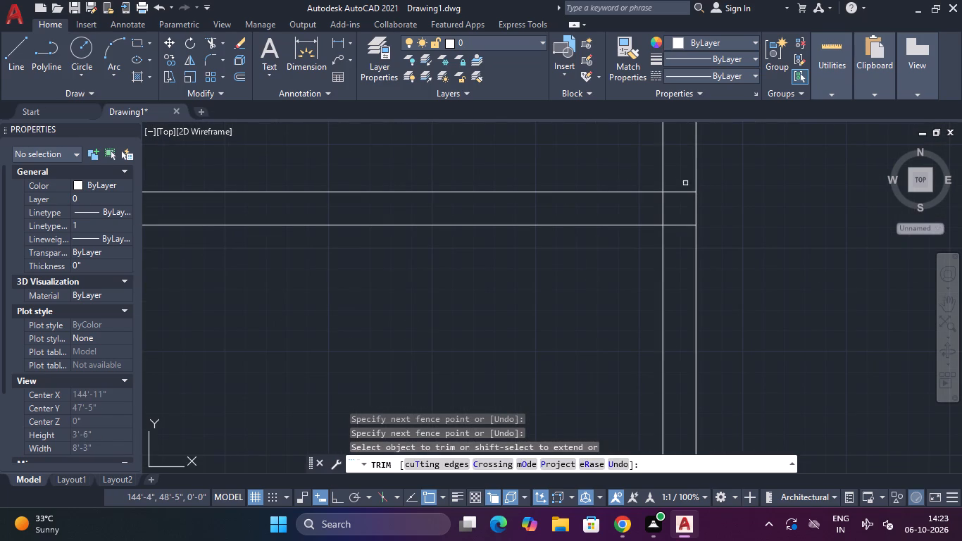
{"action": "left_click_drag", "start_coordinate": [667, 176], "coordinate": [667, 231]}
{"action": "left_click_drag", "start_coordinate": [669, 206], "coordinate": [632, 210]}
Trim the crossing lines inside the intersection of the small top rooms' horizontal partition and the middle vertical partition.
{"action": "scroll", "coordinate": [627, 213], "scroll_direction": "down", "scroll_amount": 4}
{"action": "middle_click", "coordinate": [604, 270]}
{"action": "scroll", "coordinate": [528, 220], "scroll_direction": "up", "scroll_amount": 4}
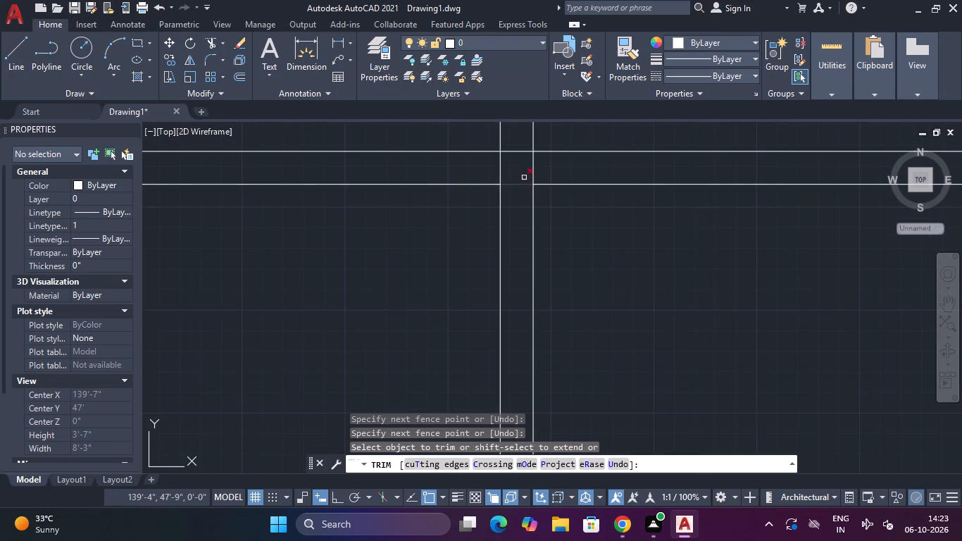
{"action": "left_click_drag", "start_coordinate": [516, 140], "coordinate": [511, 200]}
{"action": "left_click_drag", "start_coordinate": [452, 177], "coordinate": [469, 168]}
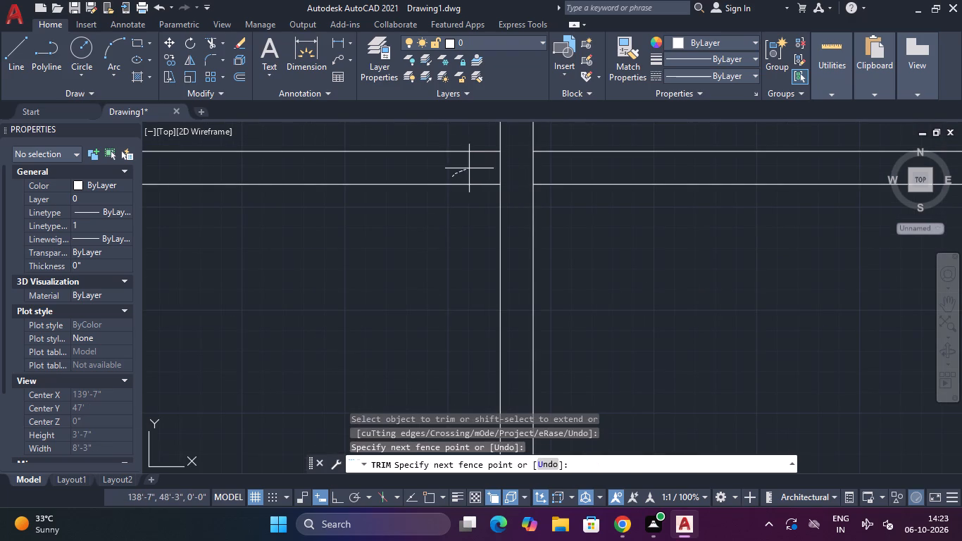
{"action": "left_click_drag", "start_coordinate": [469, 168], "coordinate": [562, 169]}
Trim the overlapping lines where the small top rooms' horizontal partition meets the vertical partition of the top-left room.
{"action": "scroll", "coordinate": [558, 173], "scroll_direction": "down", "scroll_amount": 3}
{"action": "middle_click_drag", "start_coordinate": [451, 215], "coordinate": [607, 235]}
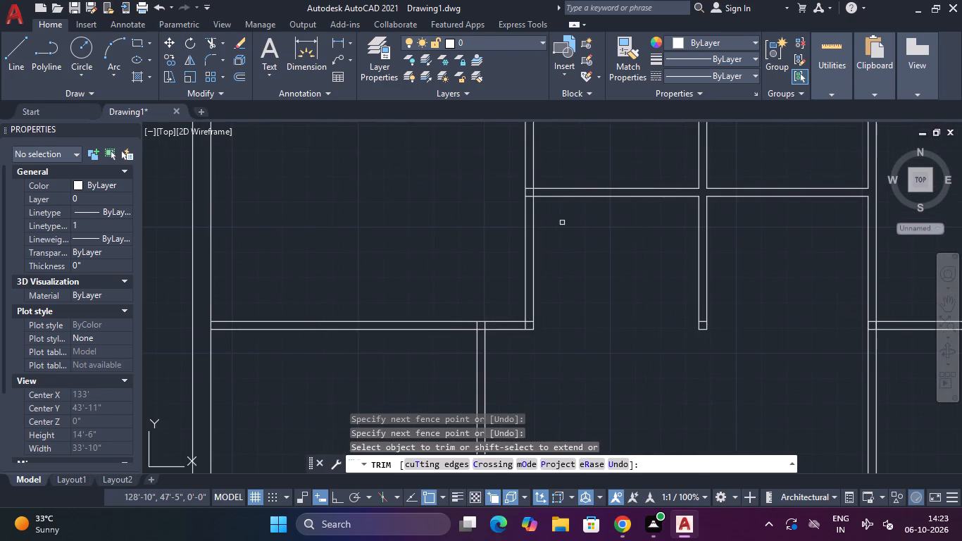
{"action": "scroll", "coordinate": [531, 192], "scroll_direction": "up", "scroll_amount": 4}
{"action": "left_click_drag", "start_coordinate": [492, 147], "coordinate": [507, 241]}
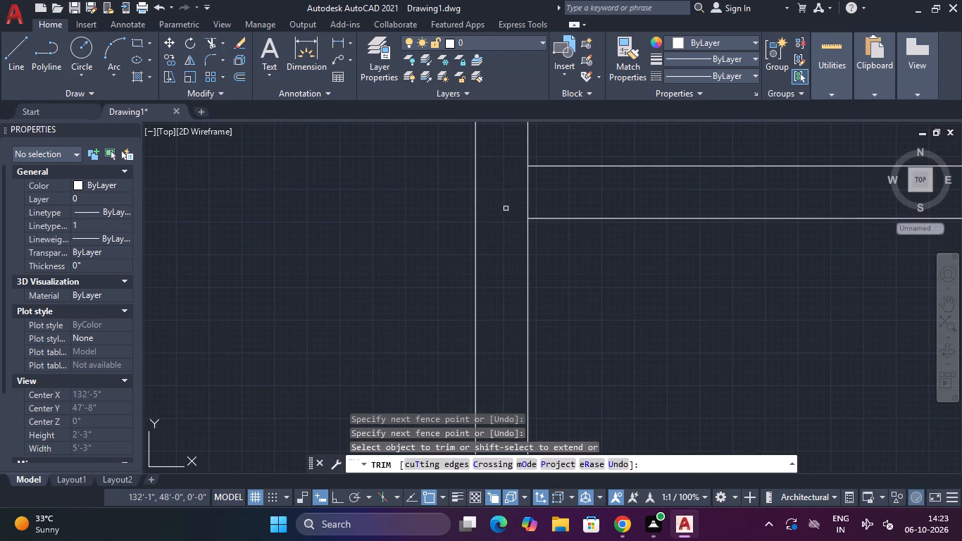
{"action": "left_click_drag", "start_coordinate": [504, 201], "coordinate": [561, 194]}
Trim the extra horizontal line just above the lower end of the middle vertical partition, keeping its end cap.
{"action": "scroll", "coordinate": [561, 194], "scroll_direction": "down", "scroll_amount": 4}
{"action": "middle_click_drag", "start_coordinate": [613, 255], "coordinate": [529, 158]}
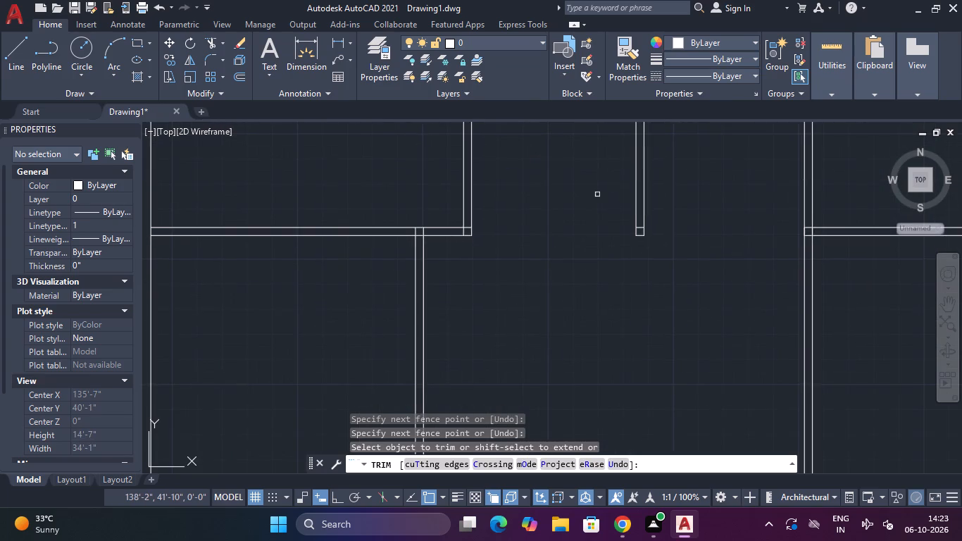
{"action": "scroll", "coordinate": [639, 227], "scroll_direction": "up", "scroll_amount": 2}
{"action": "left_click_drag", "start_coordinate": [641, 209], "coordinate": [640, 230]}
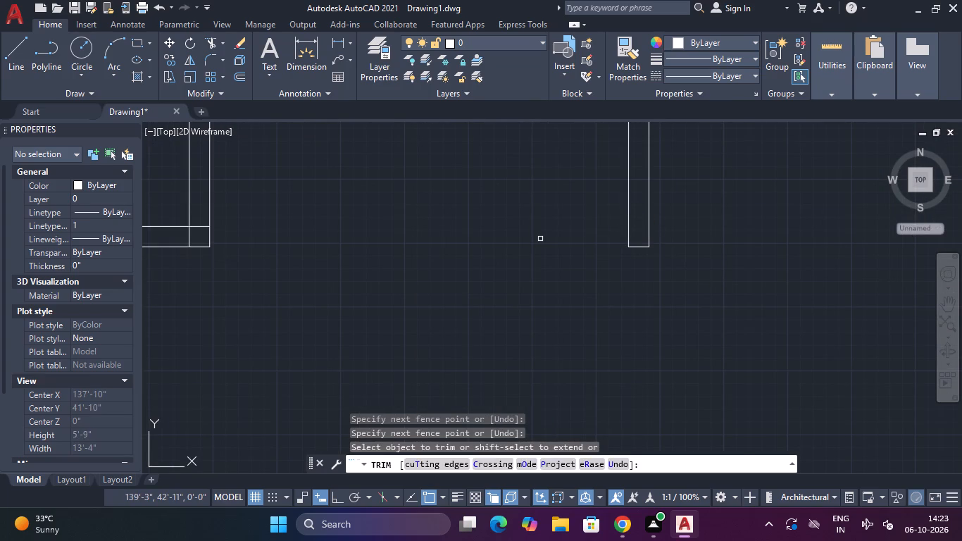
Trim the overlapping lines at the top-left room's lower inner corner and where its bottom wall meets the partition below.
{"action": "scroll", "coordinate": [539, 239], "scroll_direction": "down", "scroll_amount": 2}
{"action": "middle_click_drag", "start_coordinate": [535, 239], "coordinate": [701, 223]}
{"action": "scroll", "coordinate": [492, 220], "scroll_direction": "up", "scroll_amount": 4}
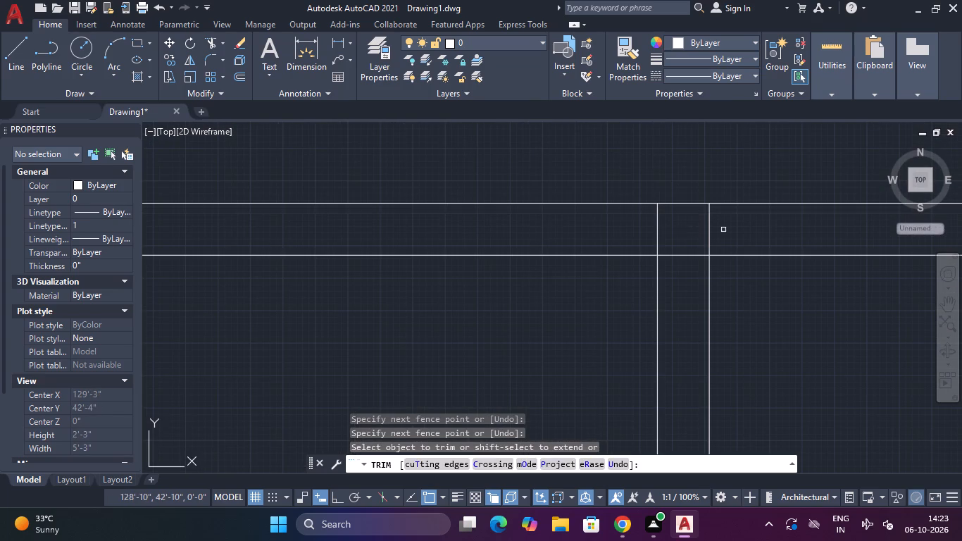
{"action": "left_click_drag", "start_coordinate": [726, 228], "coordinate": [618, 232]}
{"action": "scroll", "coordinate": [650, 227], "scroll_direction": "down", "scroll_amount": 2}
{"action": "middle_click_drag", "start_coordinate": [747, 266], "coordinate": [567, 282]}
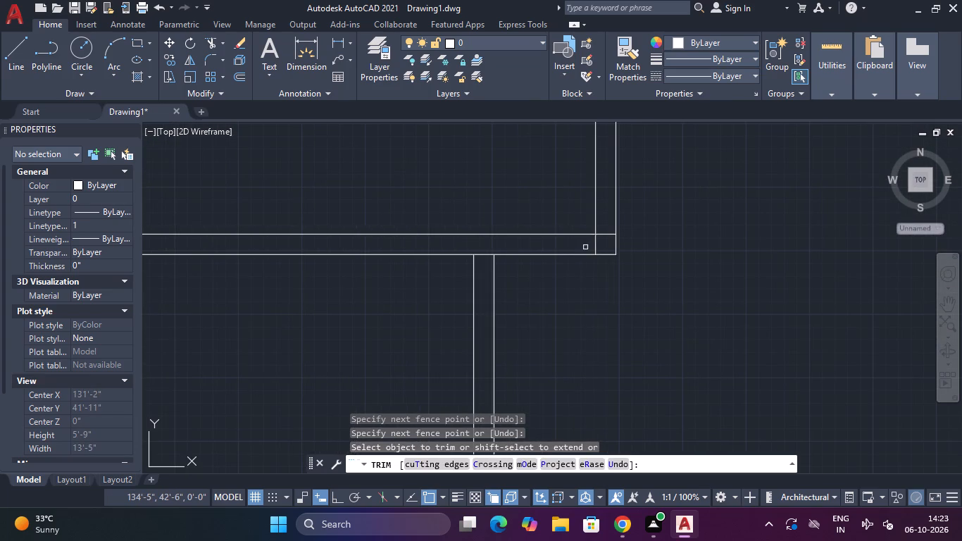
{"action": "left_click_drag", "start_coordinate": [601, 226], "coordinate": [595, 244]}
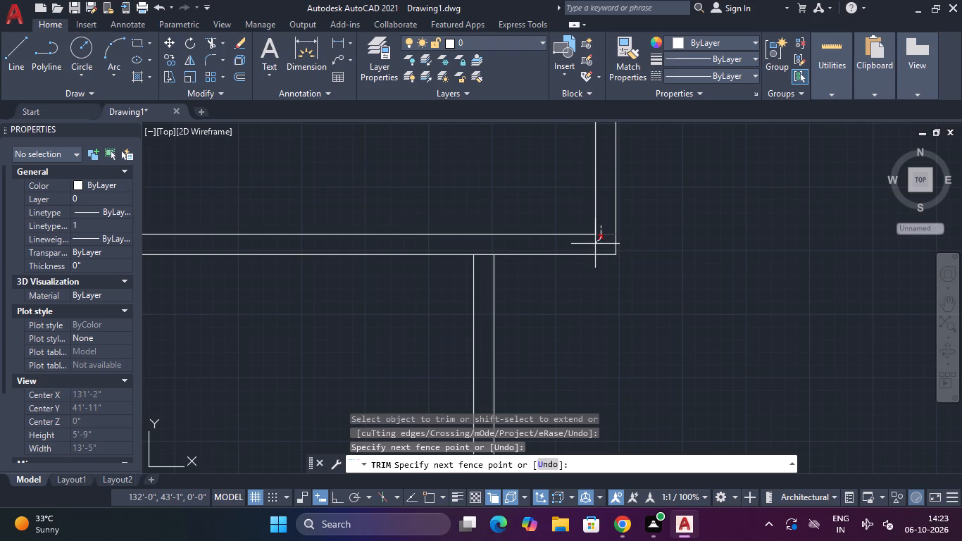
{"action": "left_click_drag", "start_coordinate": [595, 244], "coordinate": [592, 244]}
{"action": "left_click", "coordinate": [486, 256]}
Trim the lines crossing the middle-left room's bottom wall junctions with the narrow vertical partition below and the left outer wall.
{"action": "scroll", "coordinate": [500, 260], "scroll_direction": "down", "scroll_amount": 2}
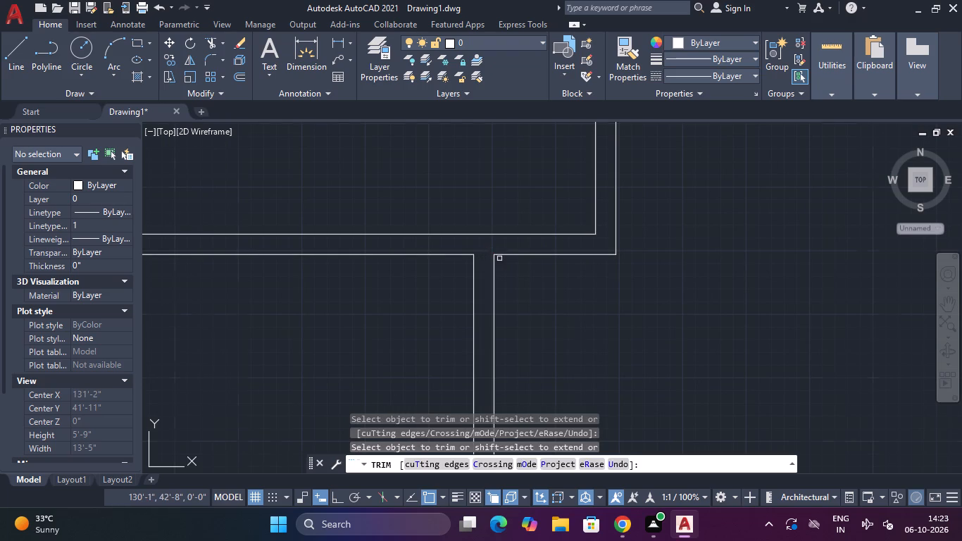
{"action": "scroll", "coordinate": [500, 260], "scroll_direction": "down", "scroll_amount": 2}
{"action": "middle_click_drag", "start_coordinate": [522, 313], "coordinate": [522, 235]}
{"action": "scroll", "coordinate": [470, 270], "scroll_direction": "up", "scroll_amount": 3}
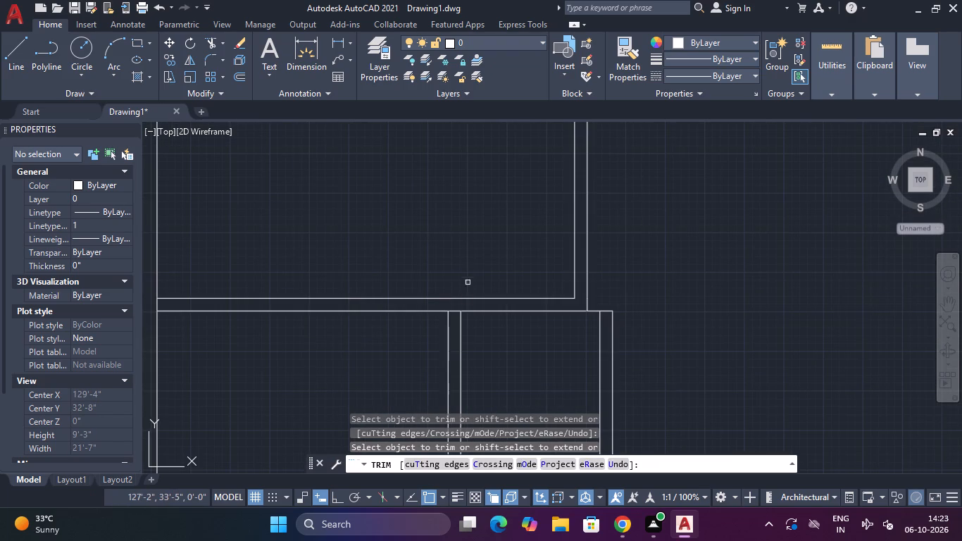
{"action": "left_click", "coordinate": [456, 313]}
{"action": "left_click", "coordinate": [155, 306]}
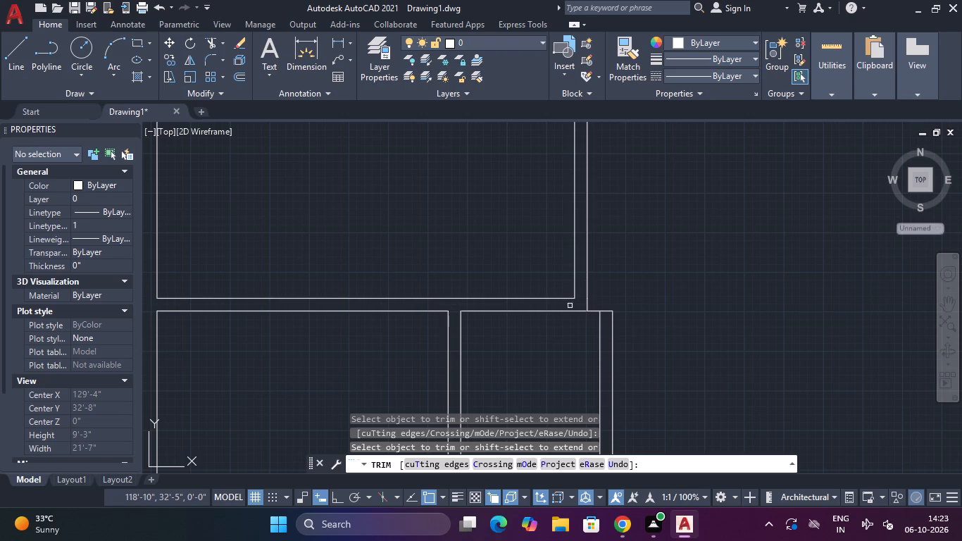
Trim the inner bottom wall line where the narrow bottom-left room's two vertical partitions meet the outer wall.
{"action": "scroll", "coordinate": [607, 311], "scroll_direction": "up", "scroll_amount": 3}
{"action": "scroll", "coordinate": [601, 316], "scroll_direction": "down", "scroll_amount": 4}
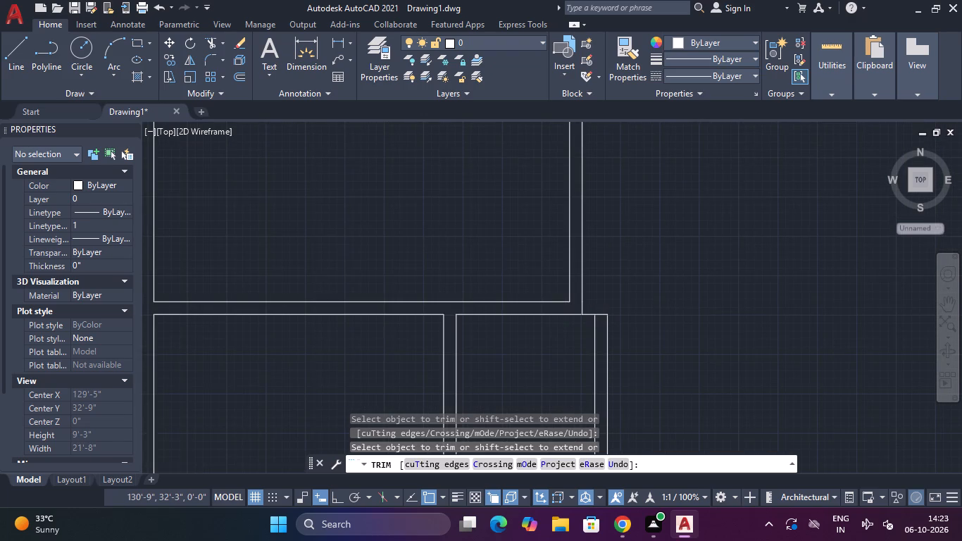
{"action": "middle_click_drag", "start_coordinate": [569, 362], "coordinate": [532, 242]}
{"action": "scroll", "coordinate": [563, 256], "scroll_direction": "down", "scroll_amount": 2}
{"action": "middle_click_drag", "start_coordinate": [585, 352], "coordinate": [616, 264]}
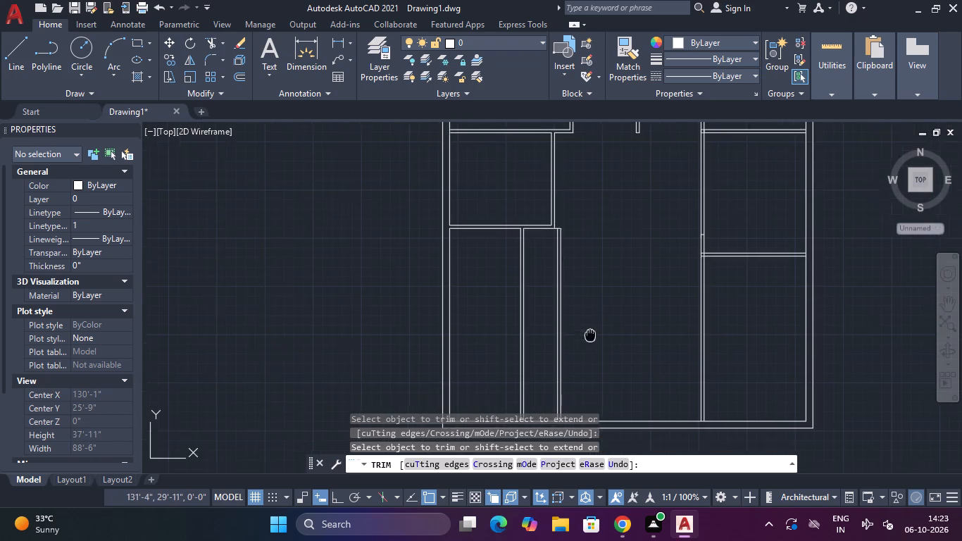
{"action": "middle_click_drag", "start_coordinate": [616, 264], "coordinate": [651, 151]}
{"action": "scroll", "coordinate": [614, 230], "scroll_direction": "up", "scroll_amount": 4}
{"action": "left_click", "coordinate": [647, 228]}
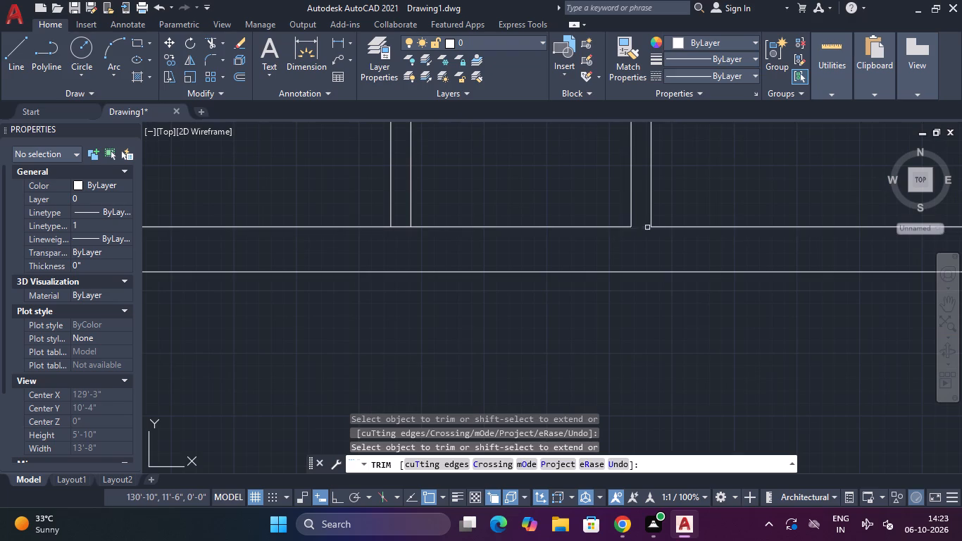
{"action": "left_click", "coordinate": [405, 223]}
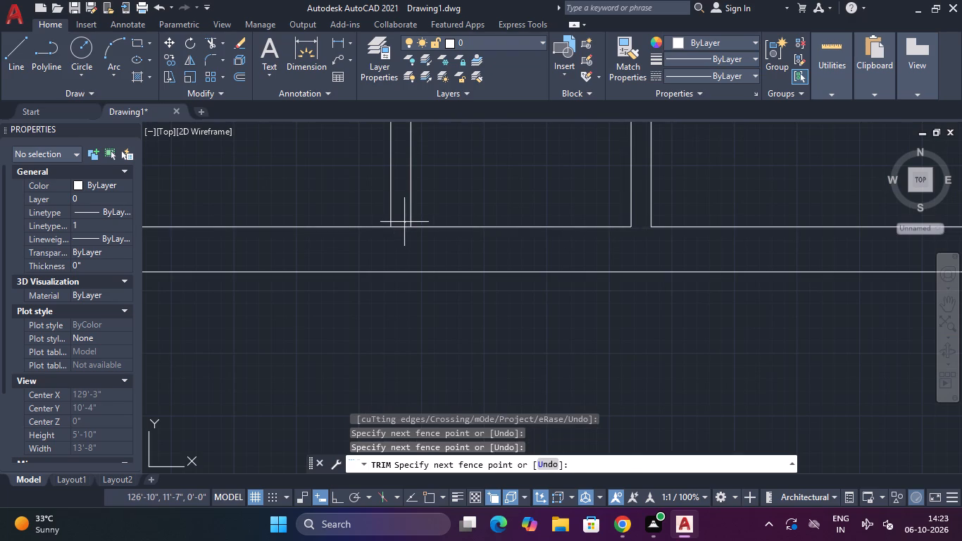
{"action": "left_click", "coordinate": [403, 235]}
Trim the inner bottom wall line where the bottom-right room's vertical partition meets the outer wall.
{"action": "scroll", "coordinate": [454, 246], "scroll_direction": "down", "scroll_amount": 4}
{"action": "middle_click_drag", "start_coordinate": [575, 203], "coordinate": [370, 228]}
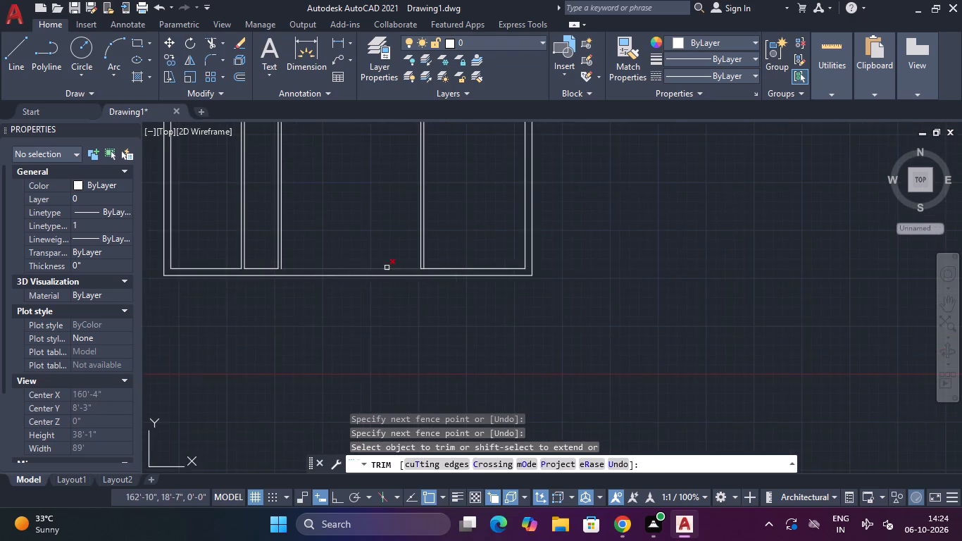
{"action": "scroll", "coordinate": [396, 268], "scroll_direction": "up", "scroll_amount": 4}
{"action": "scroll", "coordinate": [533, 249], "scroll_direction": "up", "scroll_amount": 2}
{"action": "left_click", "coordinate": [552, 272]}
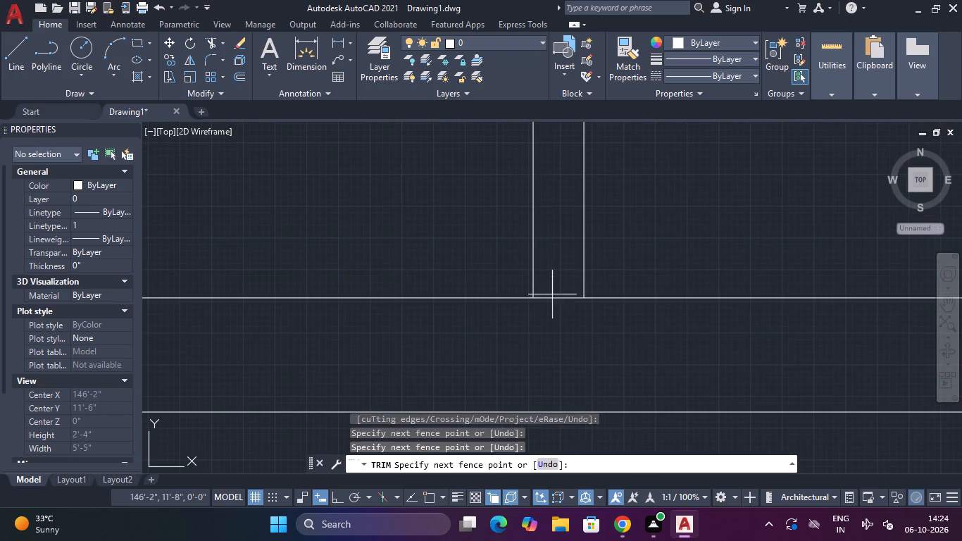
{"action": "left_click", "coordinate": [554, 301]}
Trim the lines crossing the long vertical partition where the wall between the middle-right and bottom-right rooms meets it.
{"action": "scroll", "coordinate": [558, 302], "scroll_direction": "down", "scroll_amount": 4}
{"action": "scroll", "coordinate": [605, 207], "scroll_direction": "down", "scroll_amount": 4}
{"action": "middle_click_drag", "start_coordinate": [606, 208], "coordinate": [552, 270]}
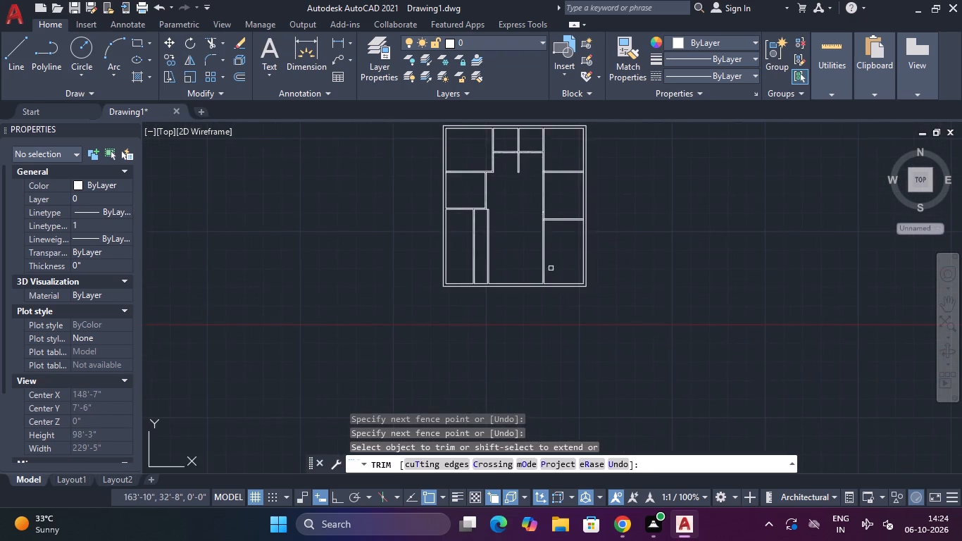
{"action": "scroll", "coordinate": [542, 209], "scroll_direction": "up", "scroll_amount": 5}
{"action": "left_click", "coordinate": [523, 223]}
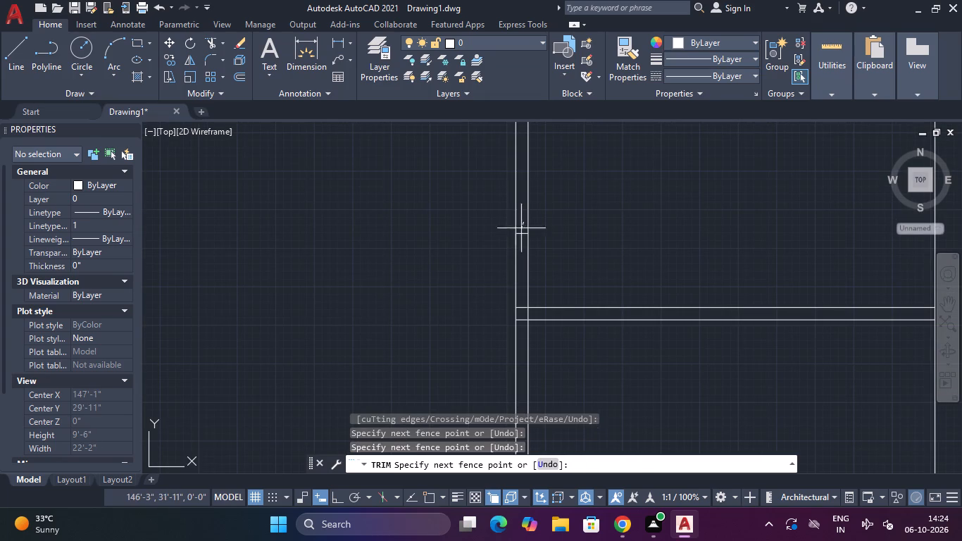
{"action": "left_click", "coordinate": [522, 330]}
Trim the outer wall's inner line where the partition between the middle-right and bottom-right rooms meets the right outer wall.
{"action": "scroll", "coordinate": [539, 335], "scroll_direction": "down", "scroll_amount": 3}
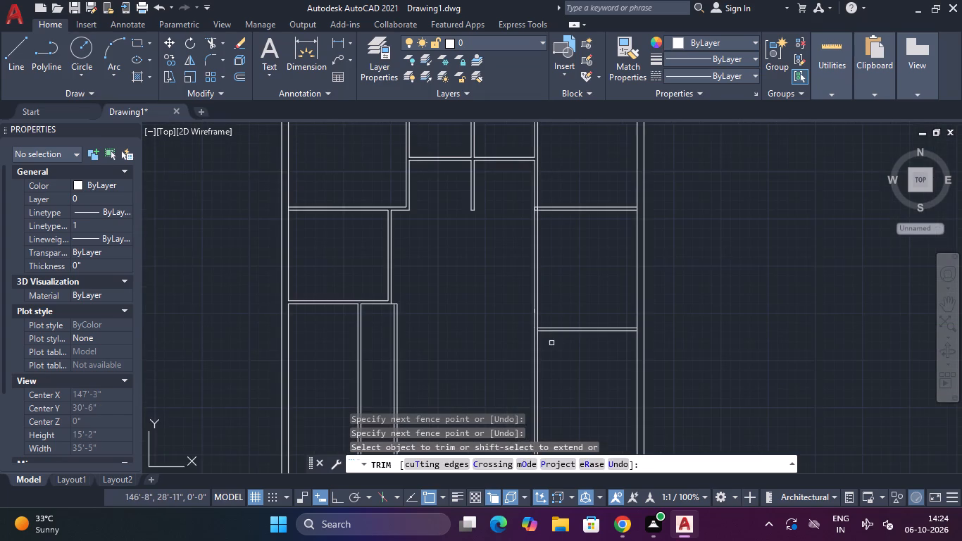
{"action": "middle_click_drag", "start_coordinate": [563, 347], "coordinate": [523, 324]}
{"action": "scroll", "coordinate": [480, 294], "scroll_direction": "up", "scroll_amount": 4}
{"action": "left_click_drag", "start_coordinate": [585, 359], "coordinate": [559, 366]}
{"action": "scroll", "coordinate": [570, 366], "scroll_direction": "down", "scroll_amount": 5}
{"action": "middle_click_drag", "start_coordinate": [628, 388], "coordinate": [561, 381]}
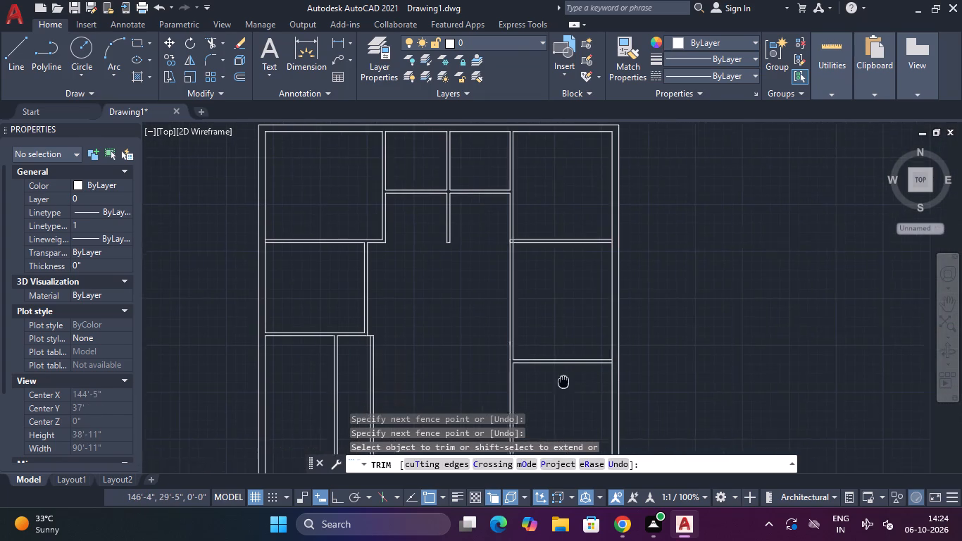
{"action": "scroll", "coordinate": [603, 357], "scroll_direction": "up", "scroll_amount": 4}
{"action": "left_click_drag", "start_coordinate": [597, 347], "coordinate": [591, 349]}
{"action": "left_click", "coordinate": [565, 358]}
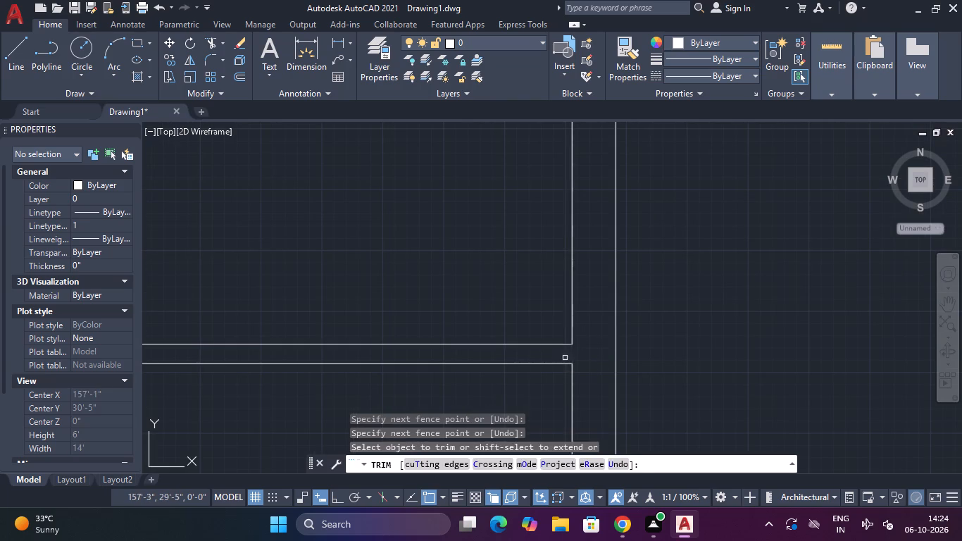
Trim the outer wall's inner line where the top-right room's bottom partition meets the right outer wall.
{"action": "scroll", "coordinate": [442, 242], "scroll_direction": "down", "scroll_amount": 3}
{"action": "middle_click_drag", "start_coordinate": [442, 242], "coordinate": [460, 430]}
{"action": "scroll", "coordinate": [493, 287], "scroll_direction": "up", "scroll_amount": 2}
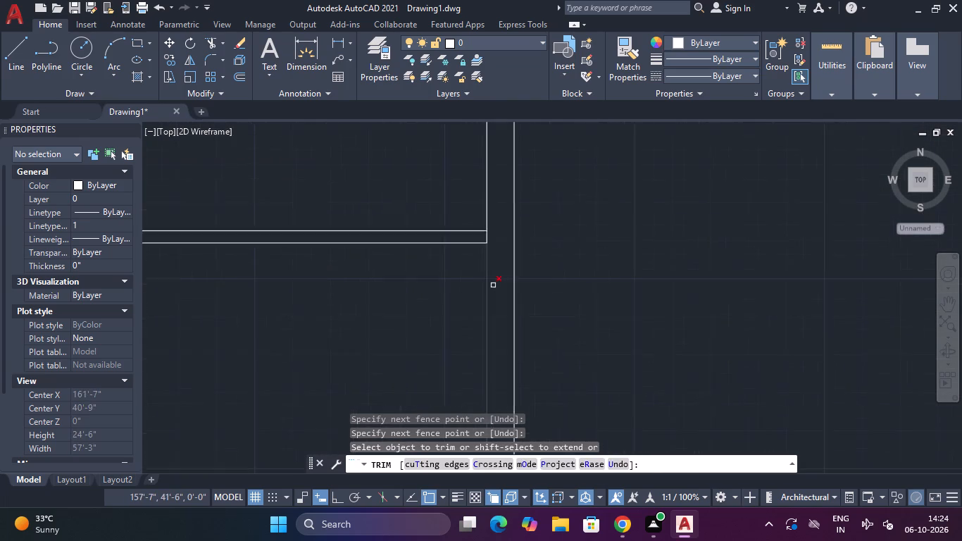
{"action": "scroll", "coordinate": [493, 283], "scroll_direction": "up", "scroll_amount": 2}
{"action": "left_click", "coordinate": [491, 170]}
{"action": "left_click", "coordinate": [425, 169]}
Trim the overlapping lines where the top-right room's bottom partition meets the long vertical partition.
{"action": "scroll", "coordinate": [428, 168], "scroll_direction": "down", "scroll_amount": 3}
{"action": "middle_click_drag", "start_coordinate": [409, 214], "coordinate": [411, 217]}
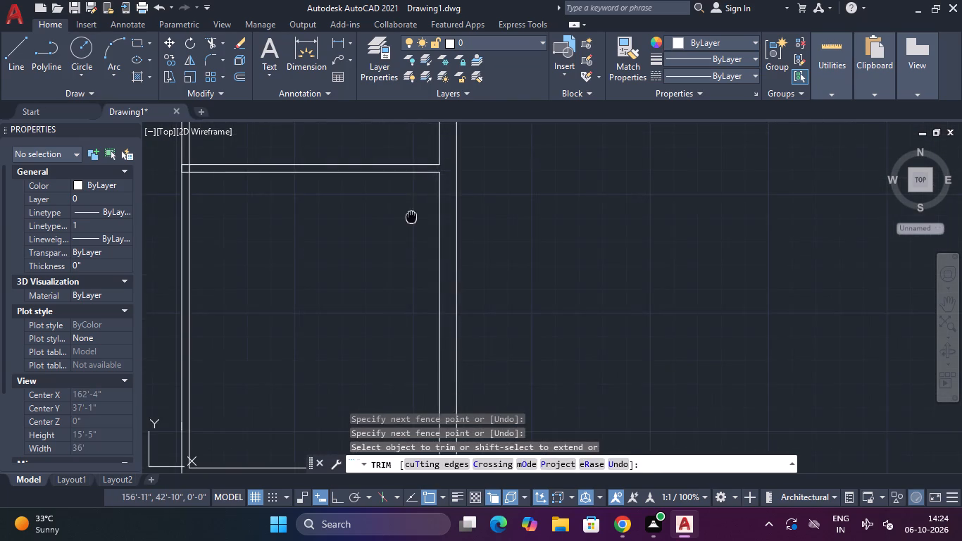
{"action": "middle_click_drag", "start_coordinate": [411, 217], "coordinate": [568, 295]}
{"action": "scroll", "coordinate": [329, 241], "scroll_direction": "up", "scroll_amount": 4}
{"action": "left_click_drag", "start_coordinate": [400, 243], "coordinate": [401, 267]}
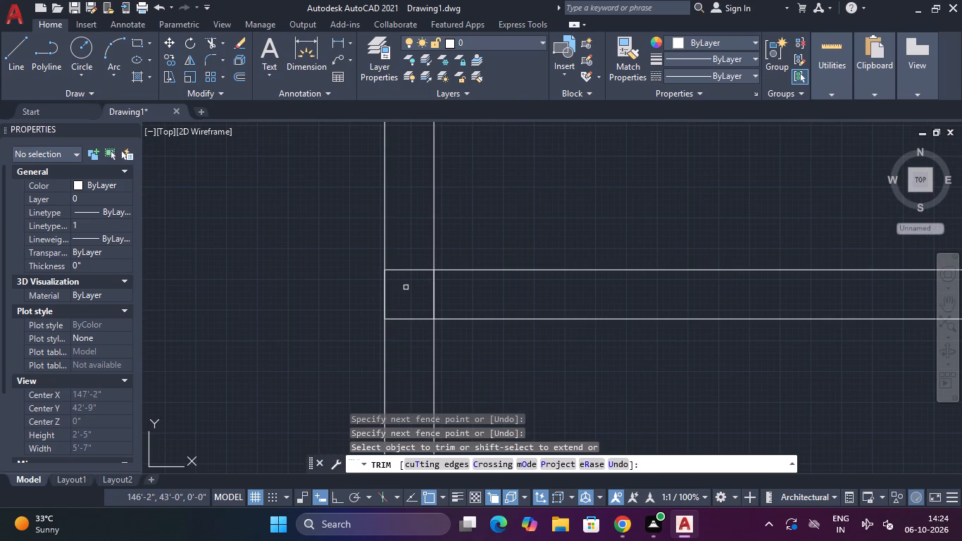
{"action": "left_click_drag", "start_coordinate": [410, 253], "coordinate": [410, 282]}
{"action": "left_click", "coordinate": [406, 303]}
{"action": "left_click", "coordinate": [412, 342]}
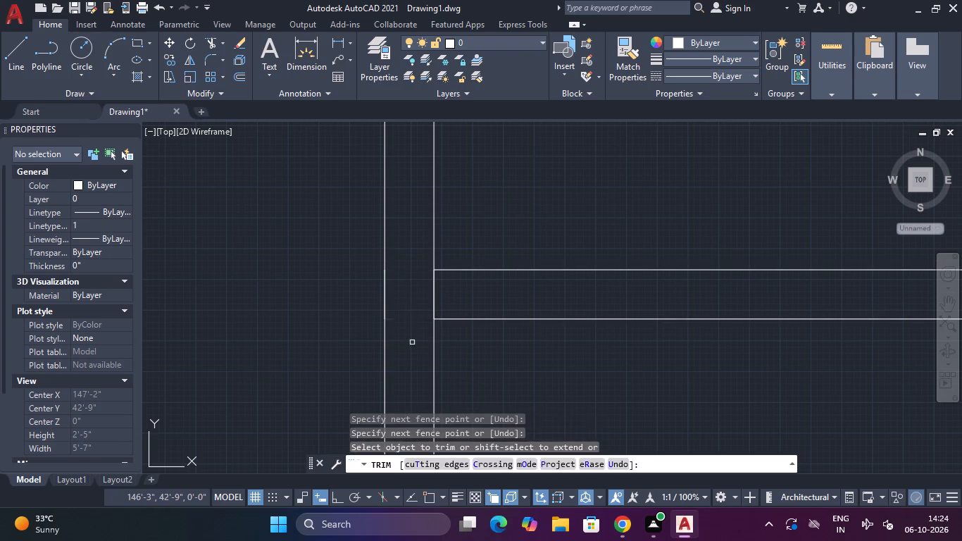
{"action": "left_click", "coordinate": [413, 308]}
{"action": "left_click", "coordinate": [440, 299]}
Examine the wall junctions across the whole floor plan for leftover overlapping lines, and finish trimming.
{"action": "scroll", "coordinate": [443, 299], "scroll_direction": "down", "scroll_amount": 4}
{"action": "middle_click_drag", "start_coordinate": [393, 268], "coordinate": [393, 363]}
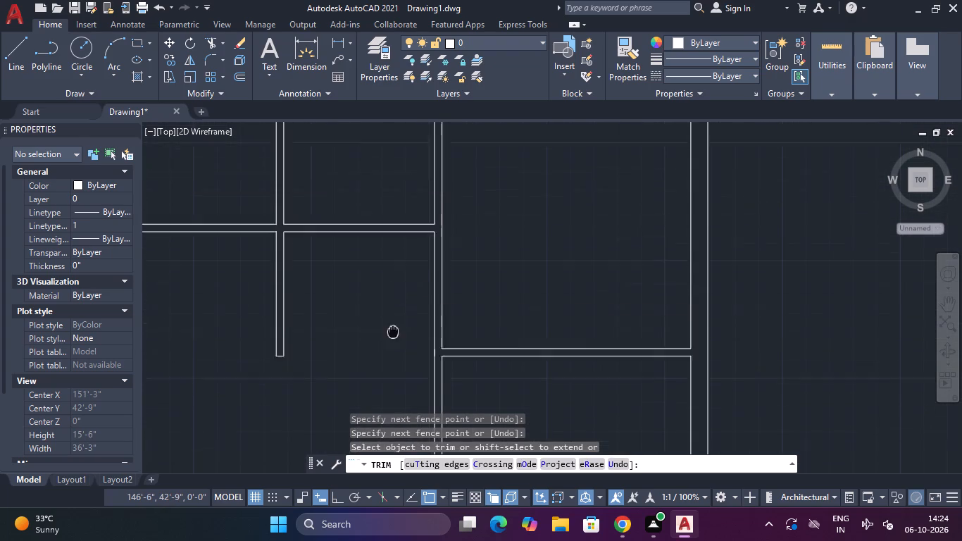
{"action": "middle_click_drag", "start_coordinate": [393, 363], "coordinate": [393, 437]}
{"action": "scroll", "coordinate": [563, 254], "scroll_direction": "down", "scroll_amount": 3}
{"action": "middle_click_drag", "start_coordinate": [565, 304], "coordinate": [589, 132]}
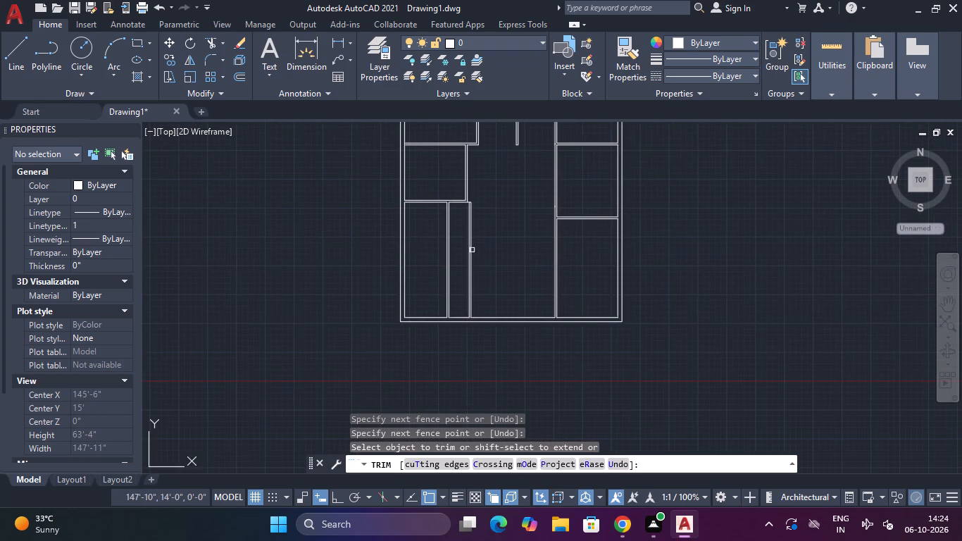
{"action": "scroll", "coordinate": [470, 251], "scroll_direction": "up", "scroll_amount": 1}
{"action": "middle_click_drag", "start_coordinate": [487, 259], "coordinate": [512, 333]}
{"action": "scroll", "coordinate": [526, 328], "scroll_direction": "up", "scroll_amount": 2}
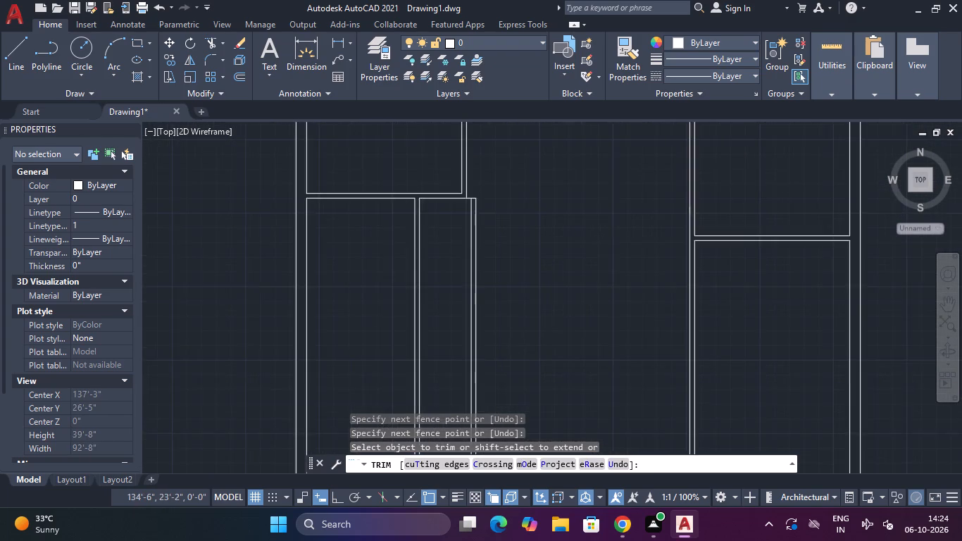
{"action": "scroll", "coordinate": [526, 328], "scroll_direction": "down", "scroll_amount": 4}
{"action": "scroll", "coordinate": [501, 293], "scroll_direction": "up", "scroll_amount": 5}
{"action": "scroll", "coordinate": [582, 255], "scroll_direction": "down", "scroll_amount": 4}
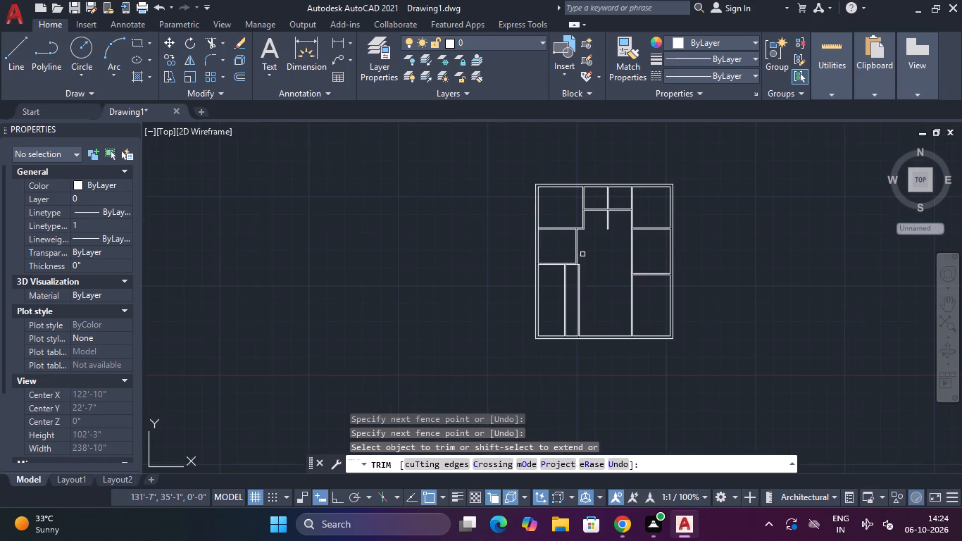
{"action": "middle_click_drag", "start_coordinate": [583, 254], "coordinate": [563, 353]}
{"action": "scroll", "coordinate": [560, 336], "scroll_direction": "up", "scroll_amount": 3}
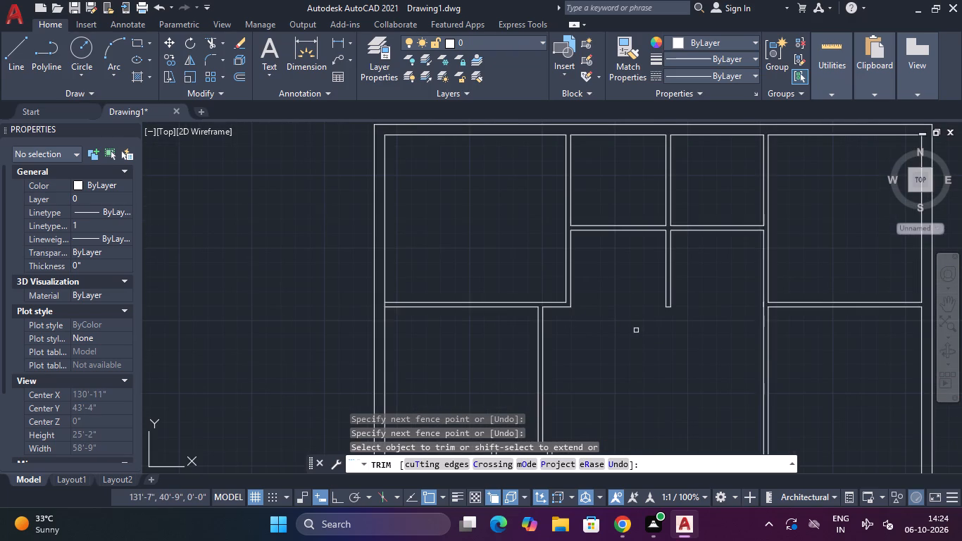
{"action": "middle_click_drag", "start_coordinate": [635, 331], "coordinate": [434, 191]}
{"action": "scroll", "coordinate": [486, 205], "scroll_direction": "down", "scroll_amount": 2}
{"action": "middle_click_drag", "start_coordinate": [494, 259], "coordinate": [538, 148]}
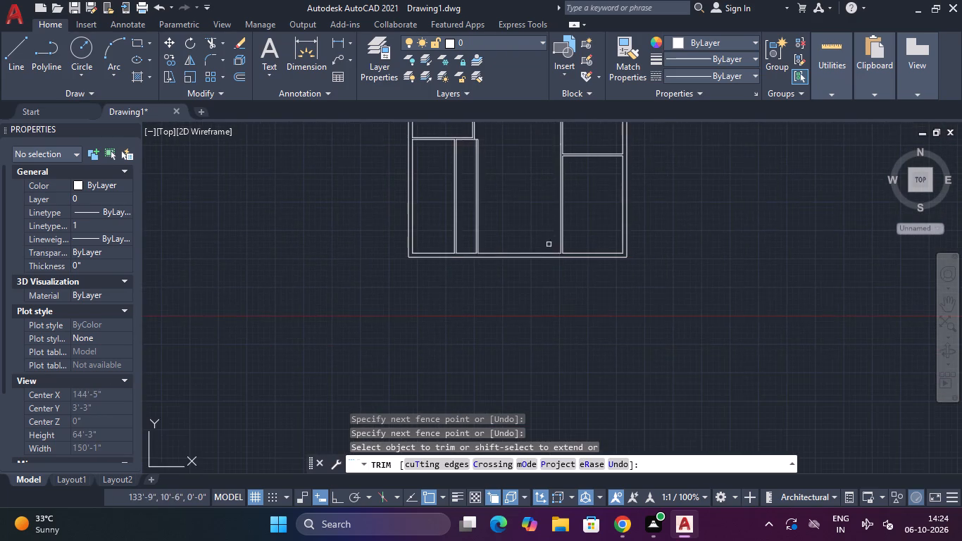
{"action": "scroll", "coordinate": [563, 255], "scroll_direction": "up", "scroll_amount": 3}
{"action": "scroll", "coordinate": [568, 254], "scroll_direction": "down", "scroll_amount": 3}
{"action": "key", "text": "Escape"}
{"action": "middle_click_drag", "start_coordinate": [516, 219], "coordinate": [513, 232]}
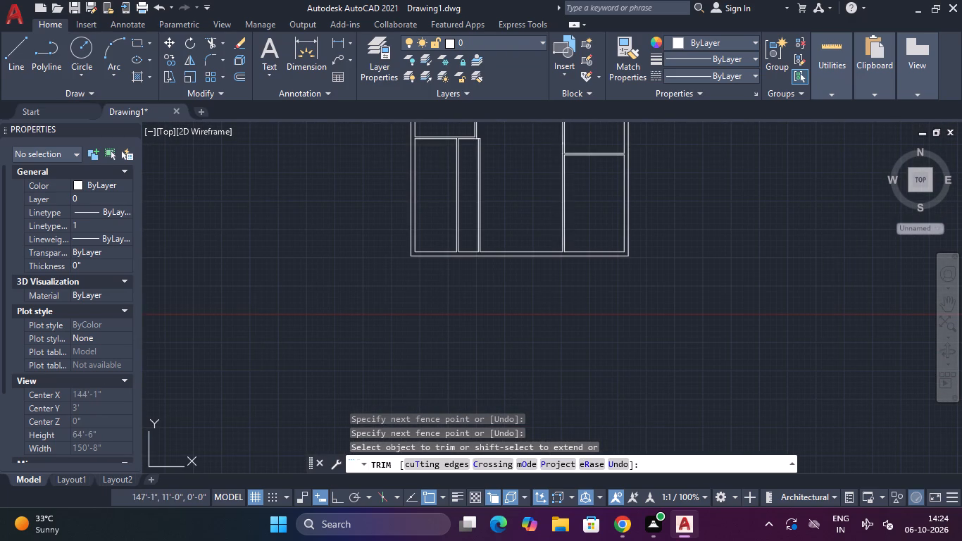
{"action": "middle_click_drag", "start_coordinate": [513, 232], "coordinate": [486, 352]}
{"action": "middle_click_drag", "start_coordinate": [494, 249], "coordinate": [490, 362]}
{"action": "middle_click_drag", "start_coordinate": [476, 349], "coordinate": [553, 204]}
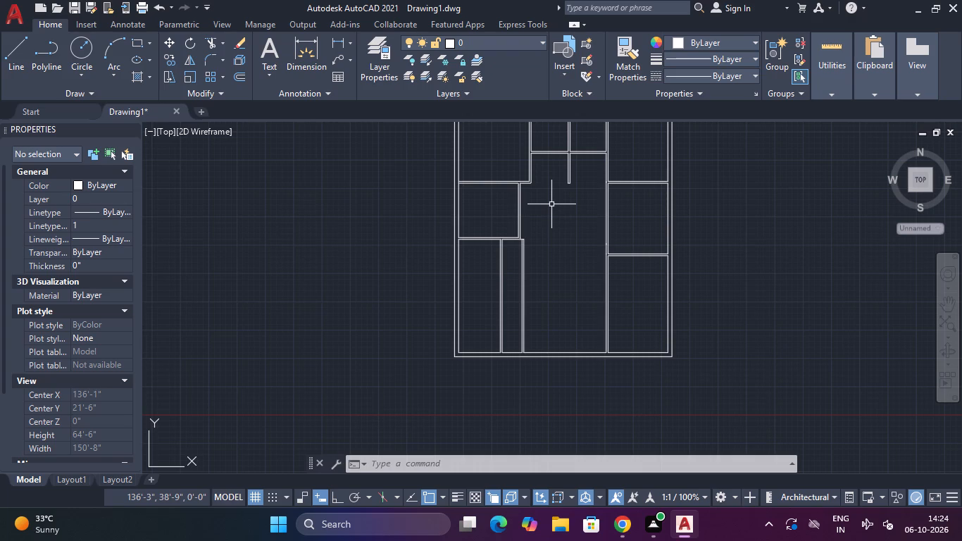
Draw a short horizontal line across the 4" vertical partition at the top-left room's lower inner corner.
{"action": "scroll", "coordinate": [555, 188], "scroll_direction": "up", "scroll_amount": 1}
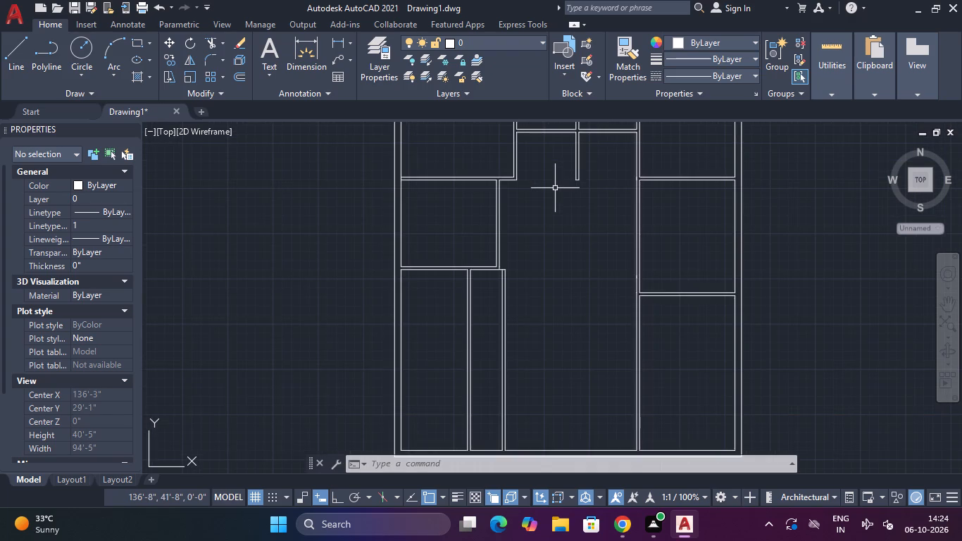
{"action": "scroll", "coordinate": [554, 189], "scroll_direction": "down", "scroll_amount": 1}
{"action": "scroll", "coordinate": [552, 190], "scroll_direction": "up", "scroll_amount": 1}
{"action": "middle_click_drag", "start_coordinate": [553, 189], "coordinate": [551, 249]}
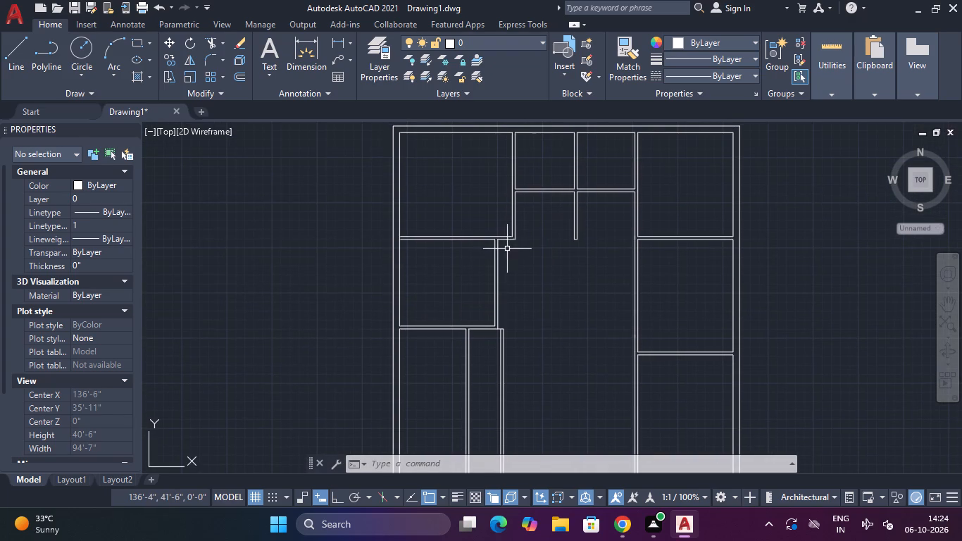
{"action": "scroll", "coordinate": [509, 247], "scroll_direction": "up", "scroll_amount": 1}
{"action": "middle_click_drag", "start_coordinate": [557, 221], "coordinate": [554, 243]}
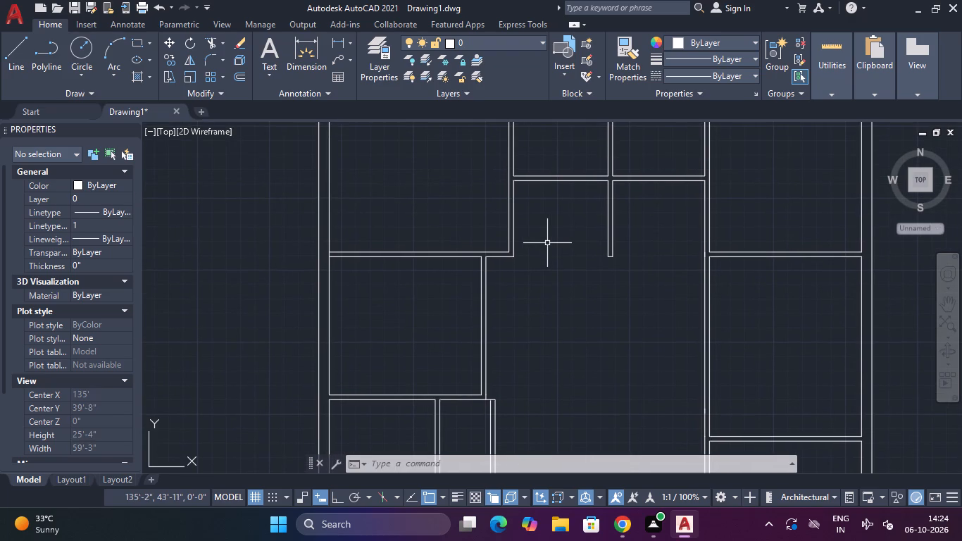
{"action": "key", "text": "o"}
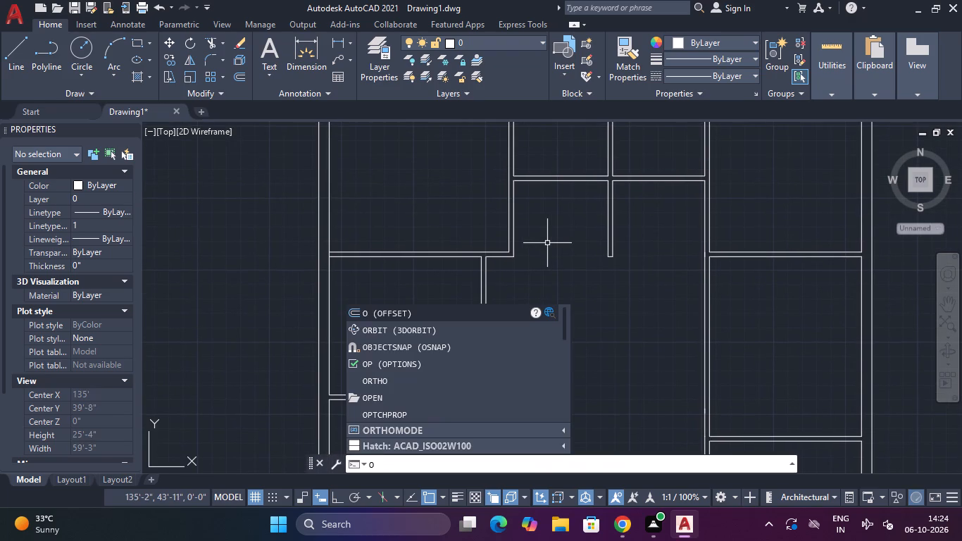
{"action": "key", "text": "BackSpace"}
{"action": "type", "text": "L"}
{"action": "key", "text": "space"}
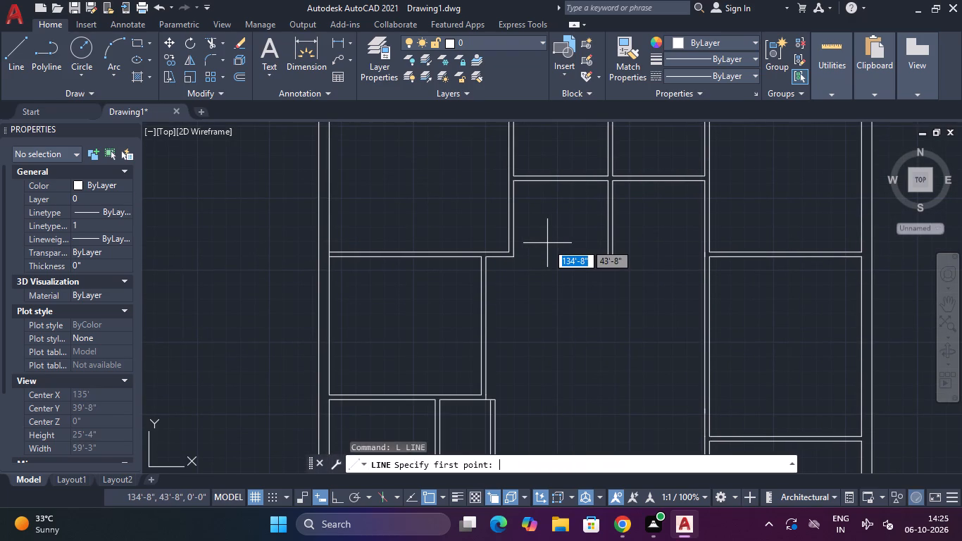
{"action": "scroll", "coordinate": [523, 249], "scroll_direction": "up", "scroll_amount": 2}
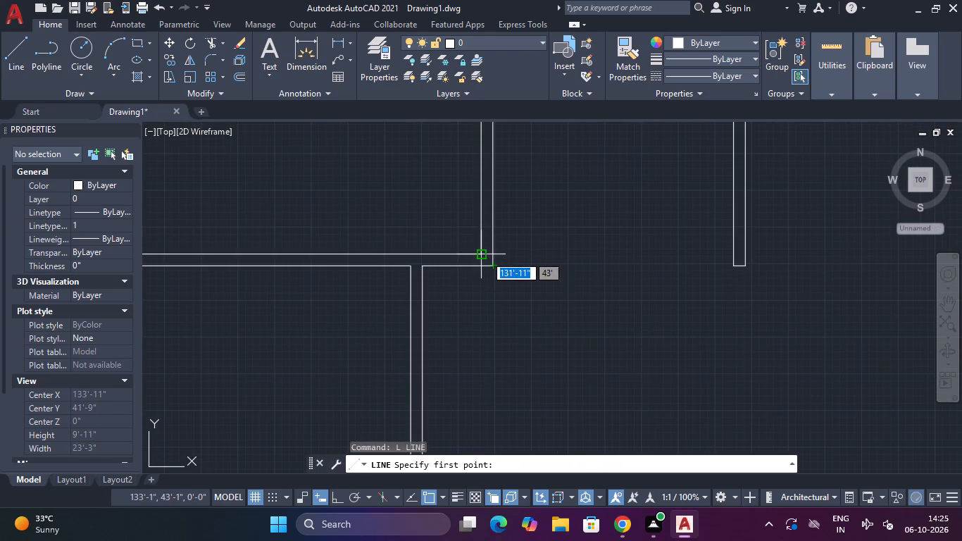
{"action": "left_click", "coordinate": [485, 251]}
{"action": "left_click", "coordinate": [497, 257]}
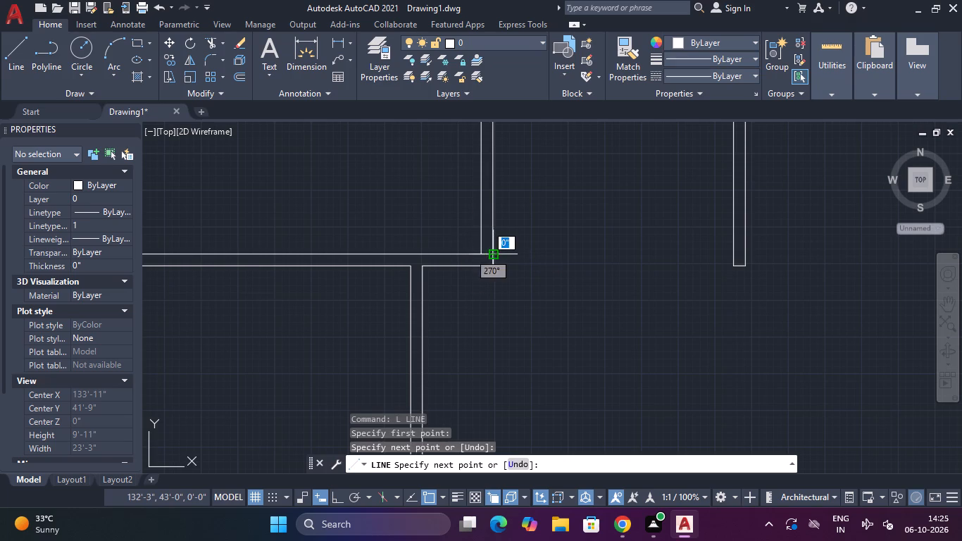
{"action": "key", "text": "Escape"}
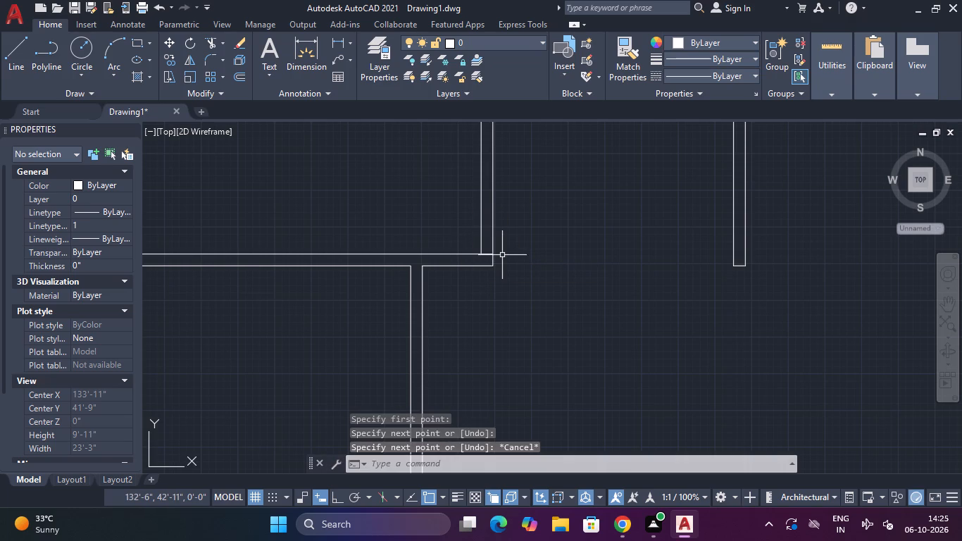
Offset the short line across the top-left room's vertical partition 6" upward.
{"action": "scroll", "coordinate": [476, 252], "scroll_direction": "up", "scroll_amount": 2}
{"action": "type", "text": "O"}
{"action": "key", "text": "space"}
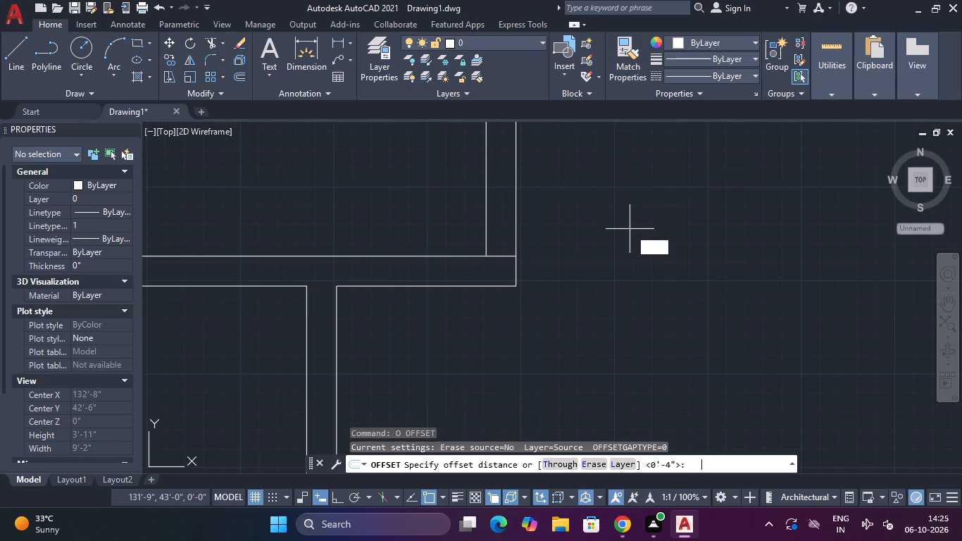
{"action": "type", "text": "6\""}
{"action": "key", "text": "Return"}
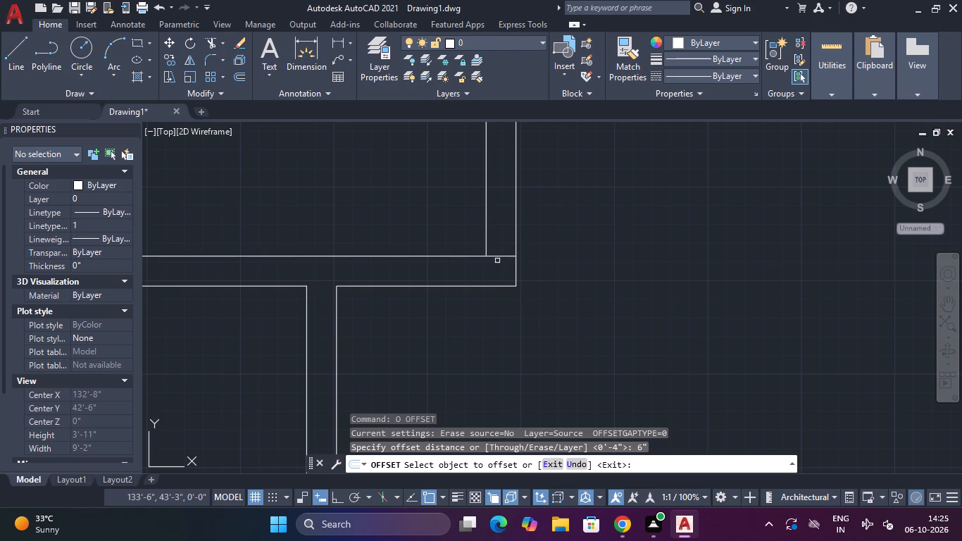
{"action": "left_click", "coordinate": [502, 256]}
{"action": "left_click", "coordinate": [504, 209]}
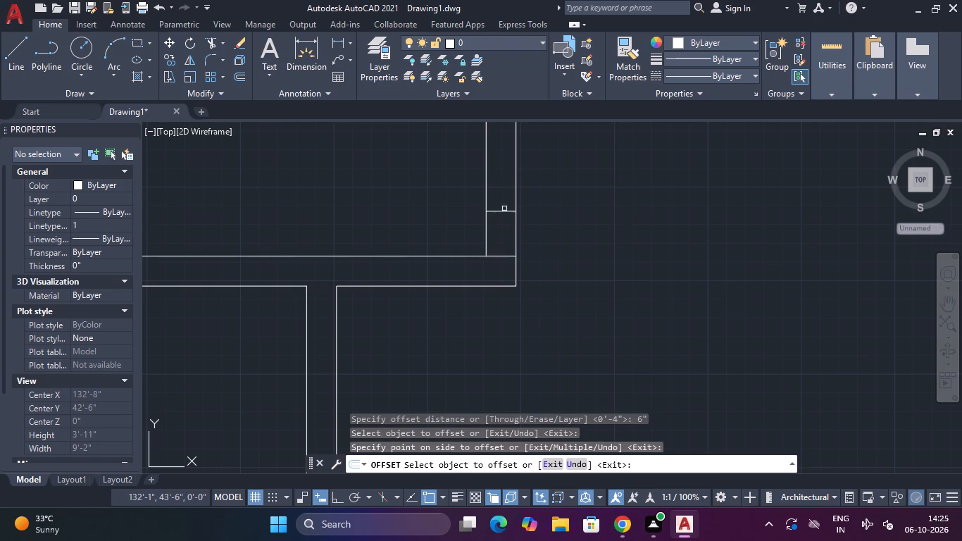
{"action": "scroll", "coordinate": [559, 199], "scroll_direction": "down", "scroll_amount": 2}
{"action": "middle_click_drag", "start_coordinate": [566, 196], "coordinate": [561, 256]}
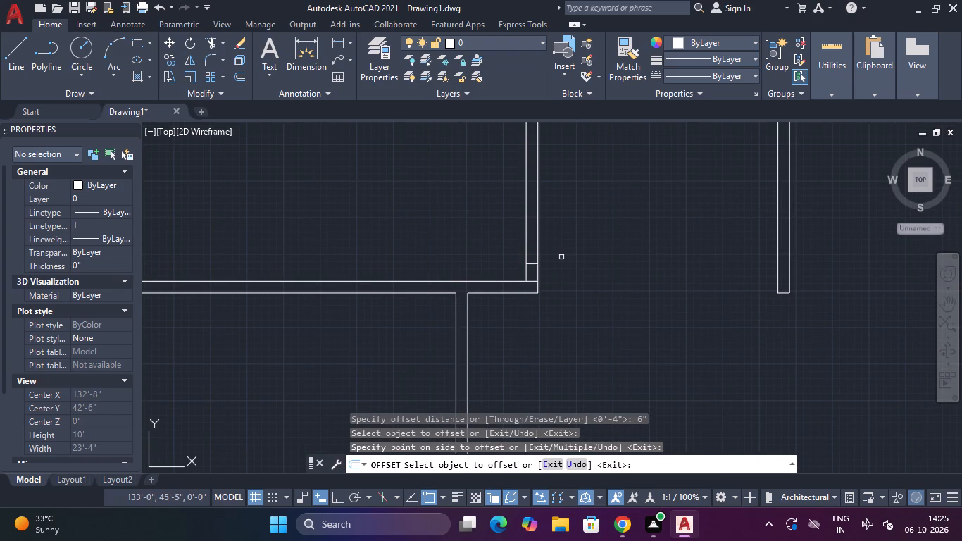
Offset the upper short line across the top-left room's vertical partition 2'6" upward to mark the opening width.
{"action": "key", "text": "Escape"}
{"action": "type", "text": "O"}
{"action": "key", "text": "space"}
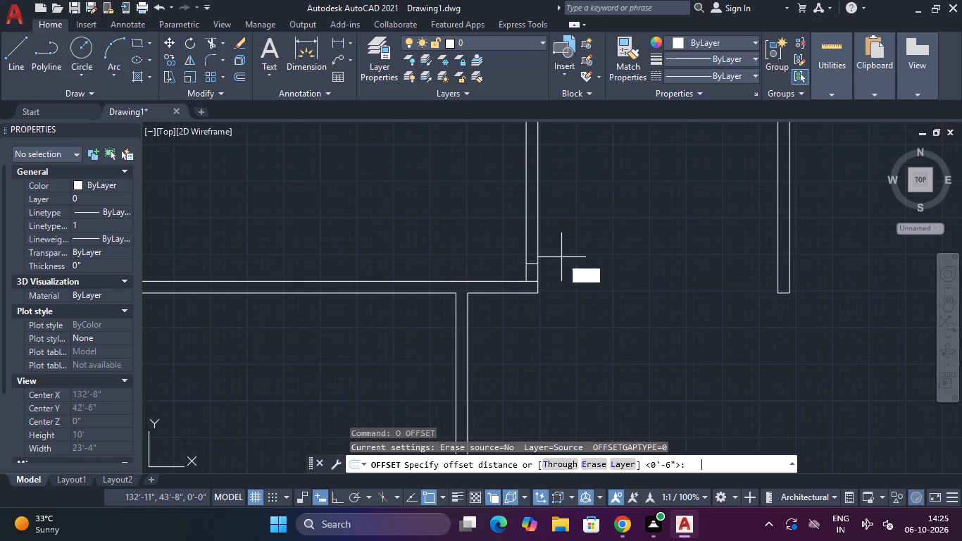
{"action": "type", "text": "25"}
{"action": "key", "text": "BackSpace"}
{"action": "key", "text": "BackSpace"}
{"action": "type", "text": "3'"}
{"action": "key", "text": "BackSpace"}
{"action": "key", "text": "BackSpace"}
{"action": "key", "text": "2"}
{"action": "key", "text": "apostrophe"}
{"action": "key", "text": "6"}
{"action": "key", "text": "shift+quotedbl"}
{"action": "key", "text": "Return"}
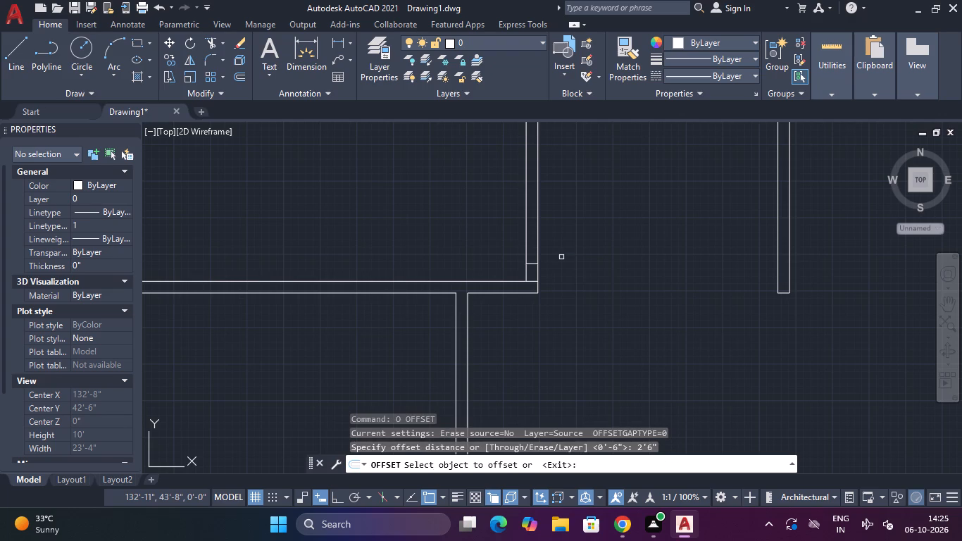
{"action": "scroll", "coordinate": [535, 262], "scroll_direction": "up", "scroll_amount": 3}
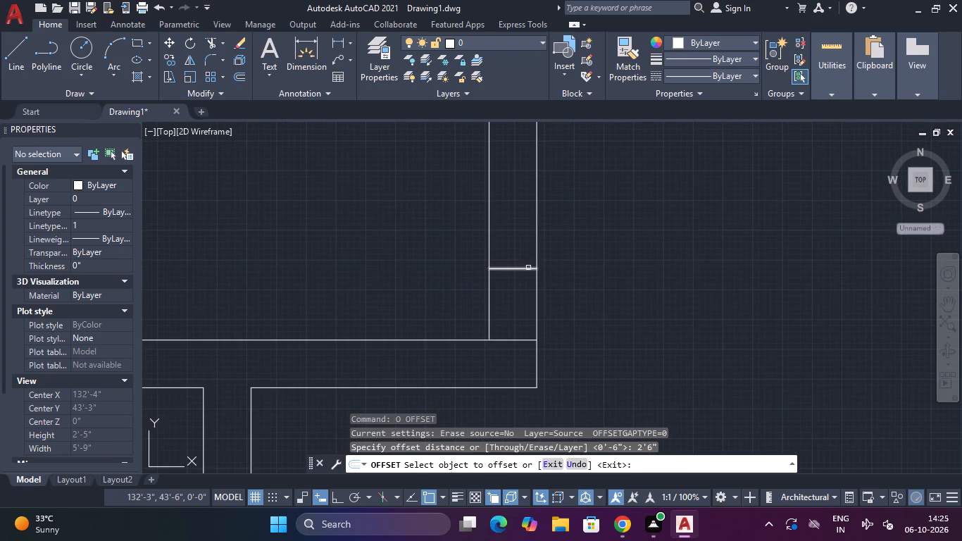
{"action": "left_click", "coordinate": [523, 269]}
{"action": "left_click", "coordinate": [518, 194]}
{"action": "scroll", "coordinate": [518, 194], "scroll_direction": "down", "scroll_amount": 4}
{"action": "middle_click_drag", "start_coordinate": [561, 187], "coordinate": [550, 282]}
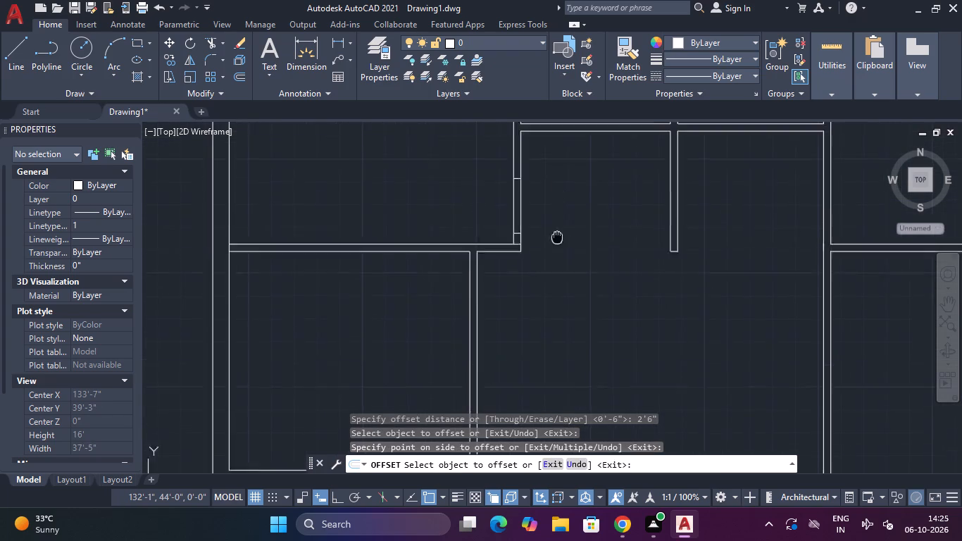
{"action": "middle_click_drag", "start_coordinate": [550, 282], "coordinate": [547, 296]}
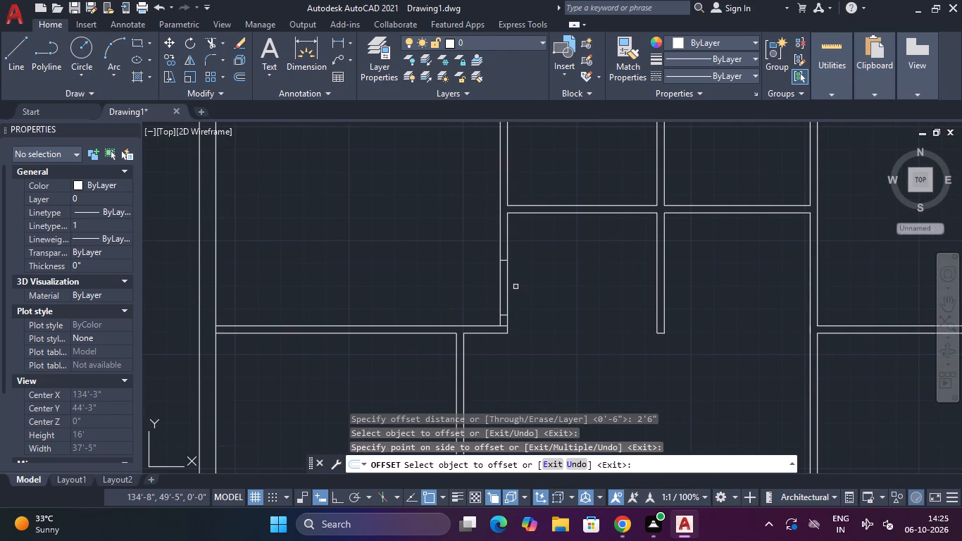
{"action": "middle_click_drag", "start_coordinate": [582, 256], "coordinate": [580, 257]}
{"action": "middle_click_drag", "start_coordinate": [580, 257], "coordinate": [522, 249]}
{"action": "scroll", "coordinate": [516, 254], "scroll_direction": "down", "scroll_amount": 2}
{"action": "middle_click_drag", "start_coordinate": [565, 306], "coordinate": [476, 287]}
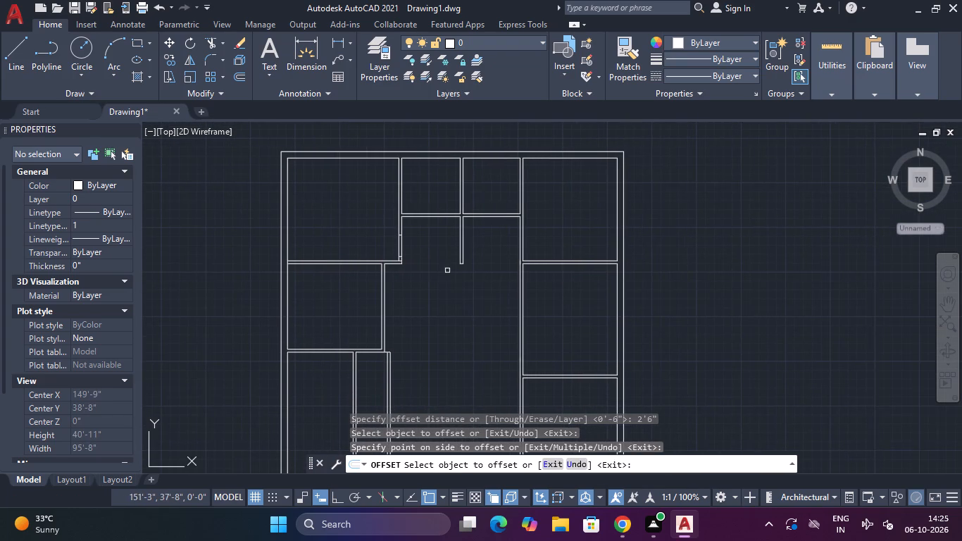
{"action": "scroll", "coordinate": [379, 236], "scroll_direction": "up", "scroll_amount": 3}
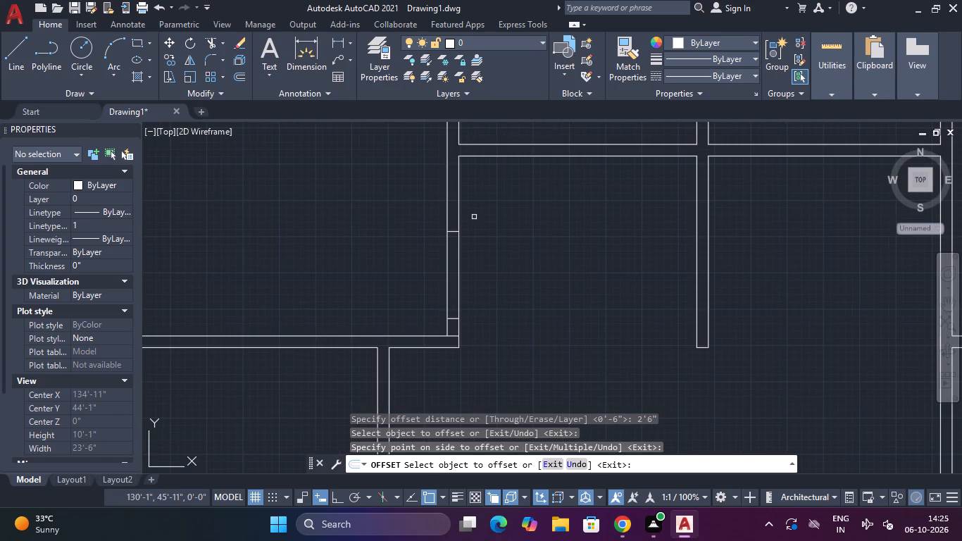
{"action": "left_click_drag", "start_coordinate": [474, 216], "coordinate": [447, 315]}
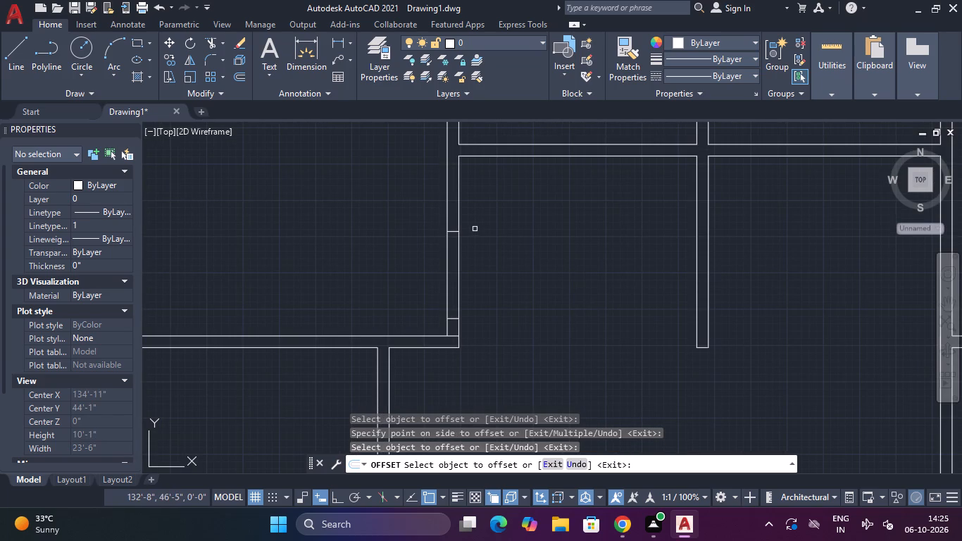
{"action": "key", "text": "Escape"}
Copy the three short opening lines from the top-left room's partition to the long vertical partition at the top-right room's lower inner corner.
{"action": "left_click", "coordinate": [475, 229]}
{"action": "key", "text": "Escape"}
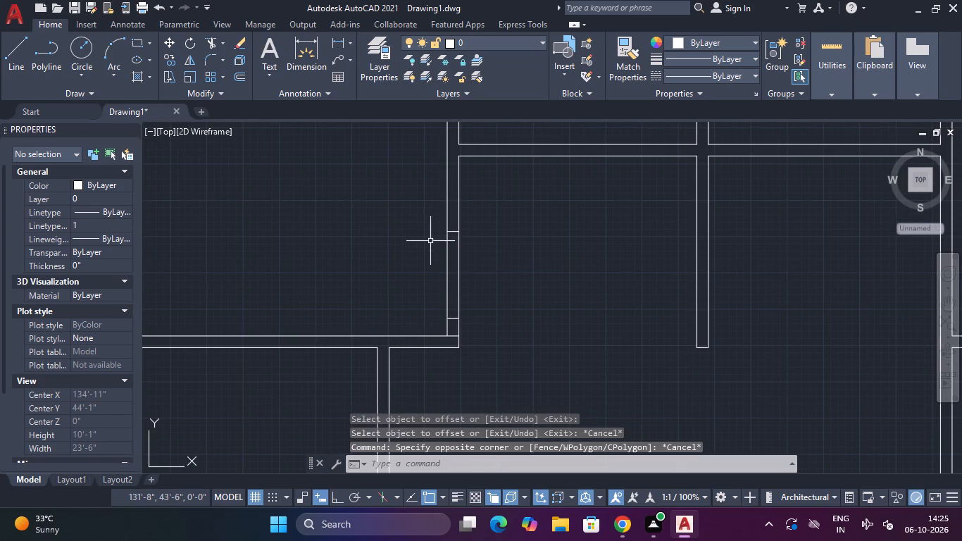
{"action": "left_click", "coordinate": [438, 226]}
{"action": "left_click", "coordinate": [494, 343]}
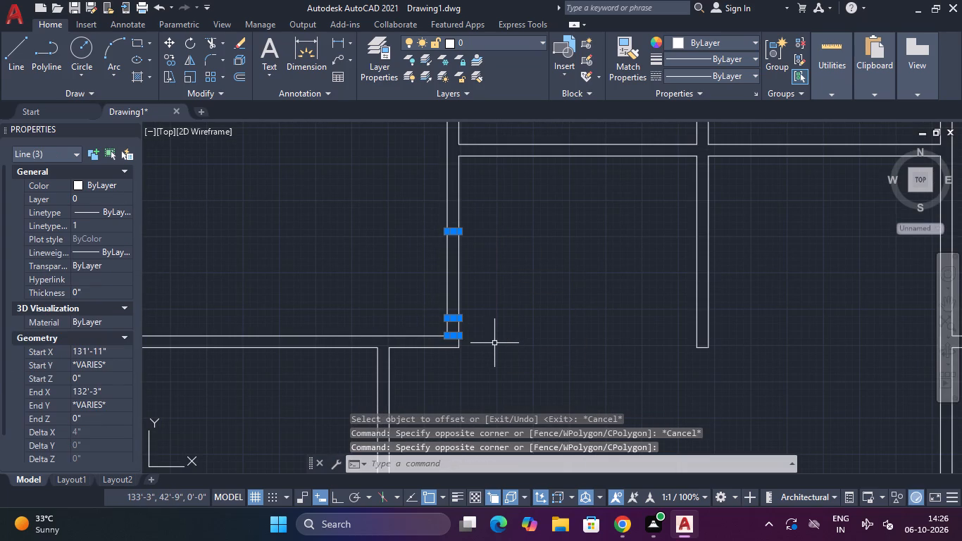
{"action": "type", "text": "CO"}
{"action": "key", "text": "space"}
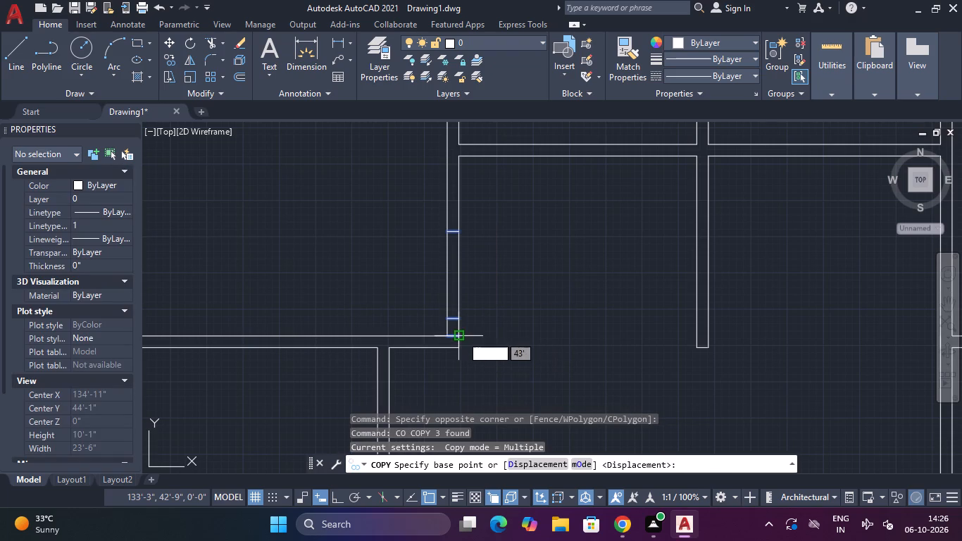
{"action": "left_click", "coordinate": [461, 335]}
{"action": "middle_click_drag", "start_coordinate": [825, 351], "coordinate": [561, 337]}
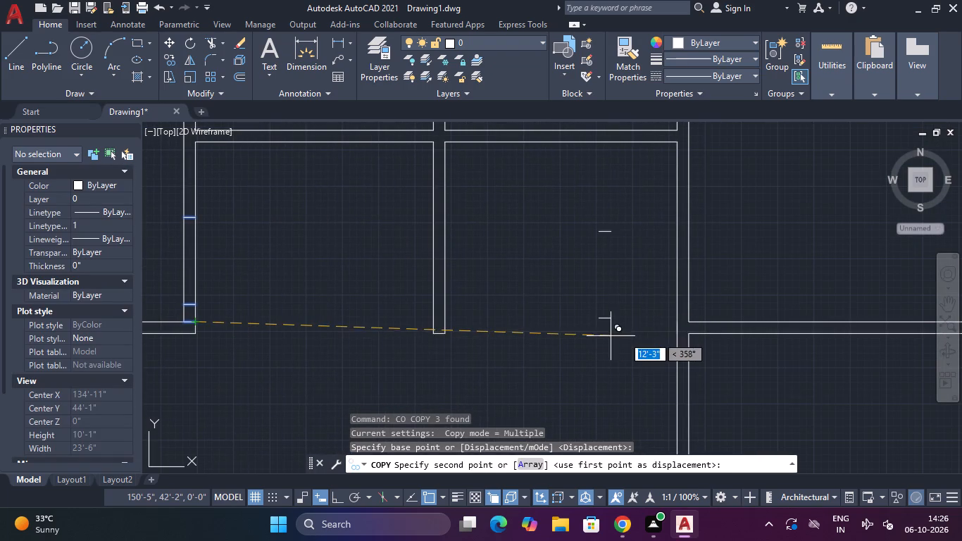
{"action": "left_click", "coordinate": [686, 323]}
Place another copy of the three opening lines on the long vertical partition at the middle-right room's lower inner corner.
{"action": "scroll", "coordinate": [633, 373], "scroll_direction": "down", "scroll_amount": 1}
{"action": "middle_click_drag", "start_coordinate": [633, 373], "coordinate": [659, 235]}
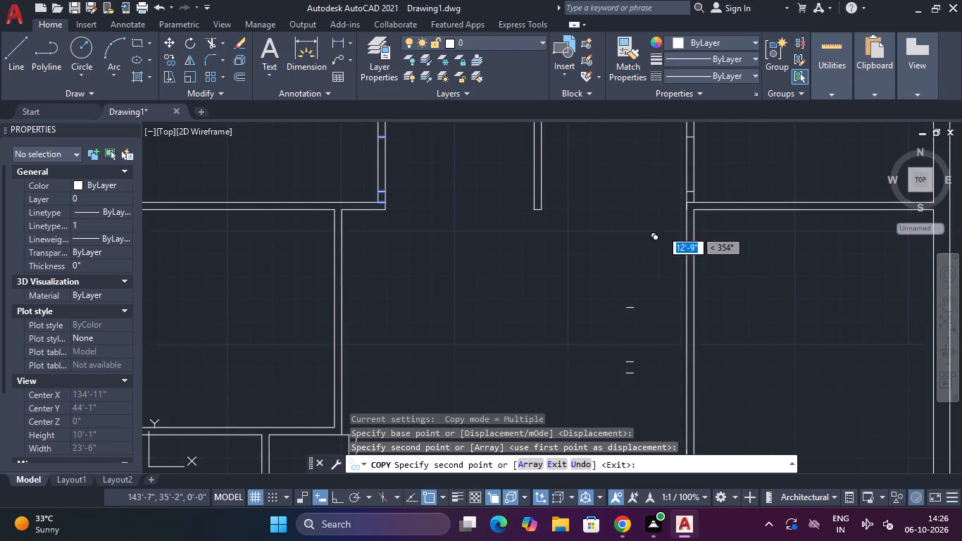
{"action": "scroll", "coordinate": [680, 266], "scroll_direction": "down", "scroll_amount": 1}
{"action": "middle_click_drag", "start_coordinate": [655, 368], "coordinate": [642, 262]}
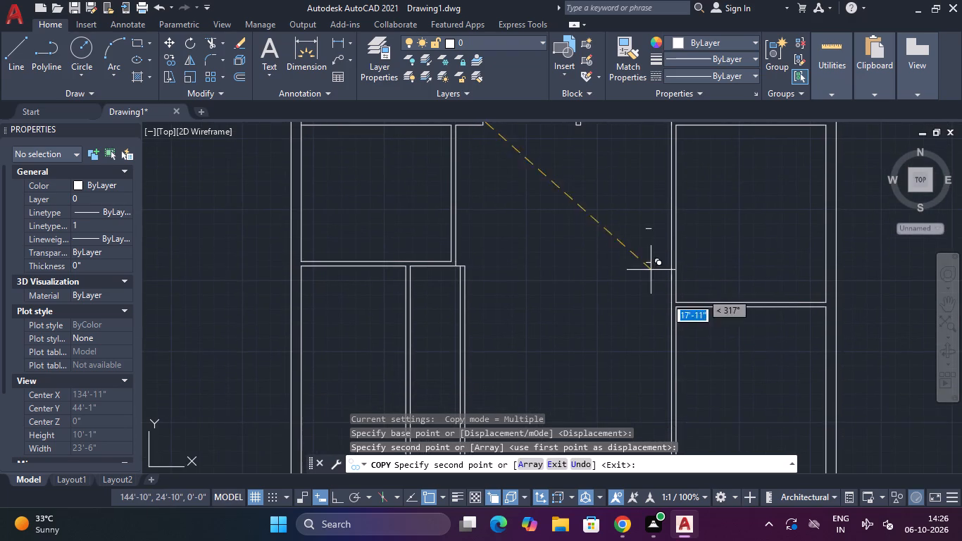
{"action": "scroll", "coordinate": [670, 298], "scroll_direction": "up", "scroll_amount": 3}
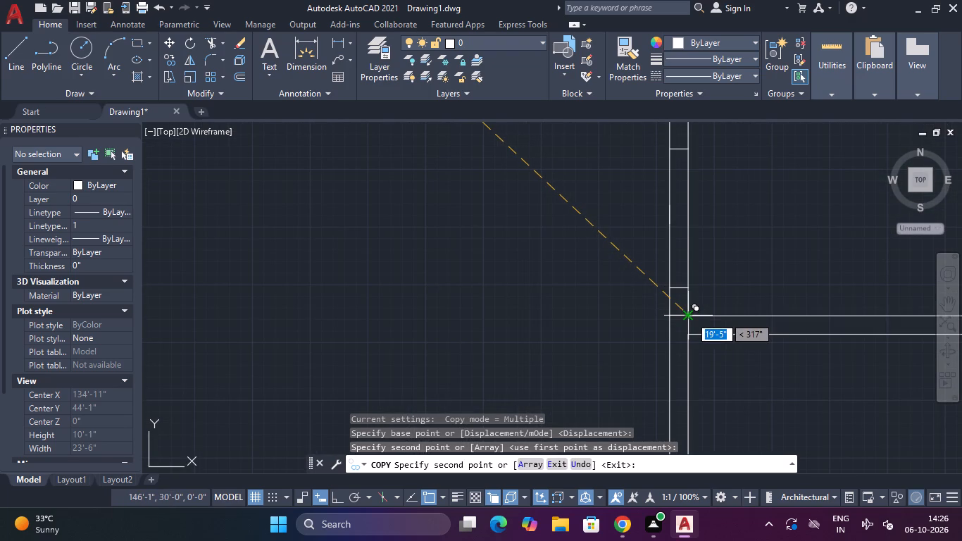
{"action": "left_click", "coordinate": [691, 317]}
{"action": "scroll", "coordinate": [644, 373], "scroll_direction": "down", "scroll_amount": 2}
{"action": "middle_click_drag", "start_coordinate": [638, 375], "coordinate": [641, 212]}
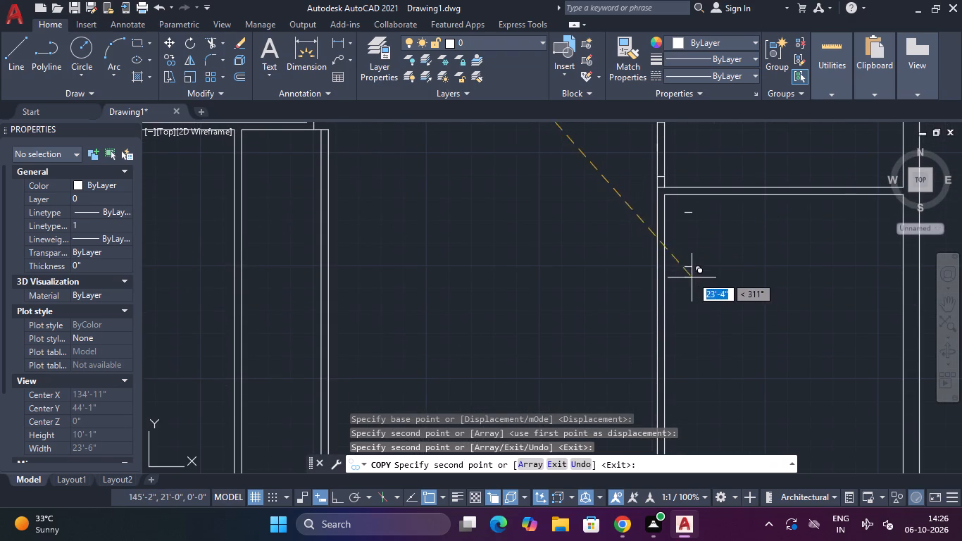
{"action": "scroll", "coordinate": [588, 266], "scroll_direction": "down", "scroll_amount": 1}
{"action": "middle_click_drag", "start_coordinate": [587, 272], "coordinate": [654, 447]}
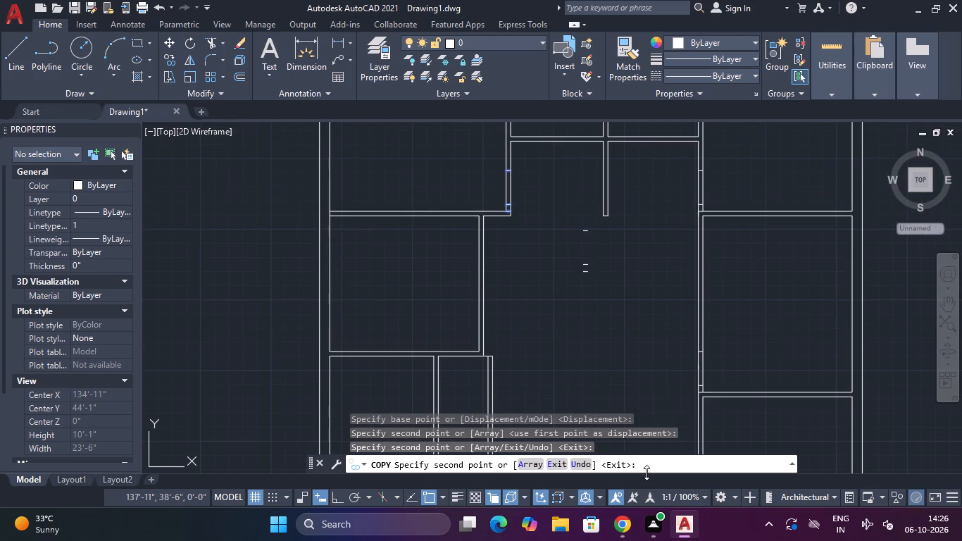
{"action": "middle_click_drag", "start_coordinate": [555, 355], "coordinate": [571, 275]}
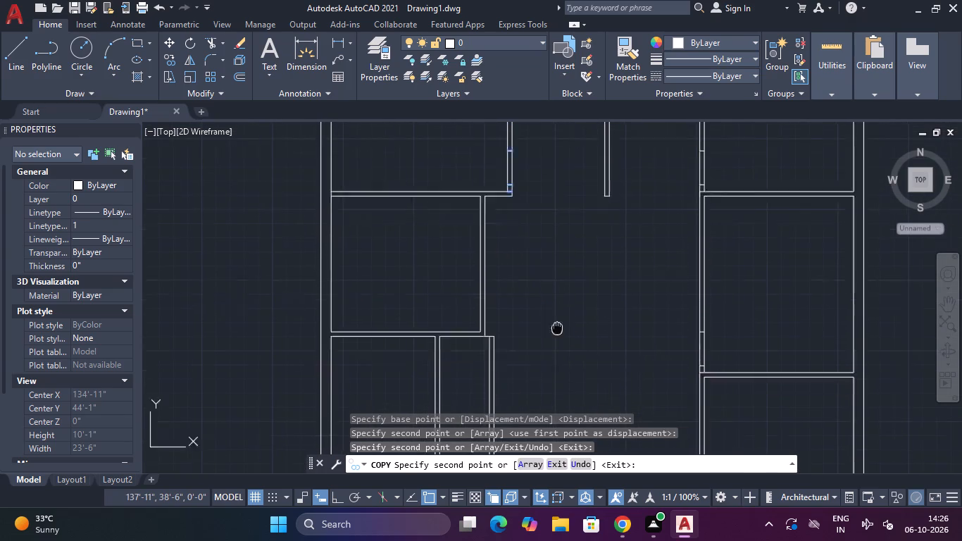
{"action": "middle_click_drag", "start_coordinate": [571, 275], "coordinate": [585, 211]}
{"action": "scroll", "coordinate": [625, 332], "scroll_direction": "down", "scroll_amount": 1}
{"action": "middle_click_drag", "start_coordinate": [630, 356], "coordinate": [629, 235]}
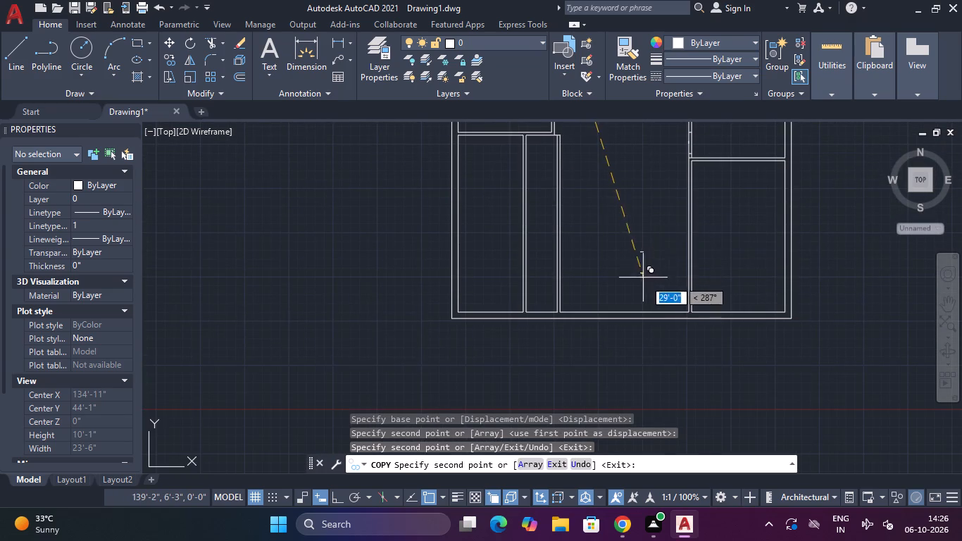
{"action": "middle_click_drag", "start_coordinate": [663, 207], "coordinate": [642, 275]}
{"action": "key", "text": "Escape"}
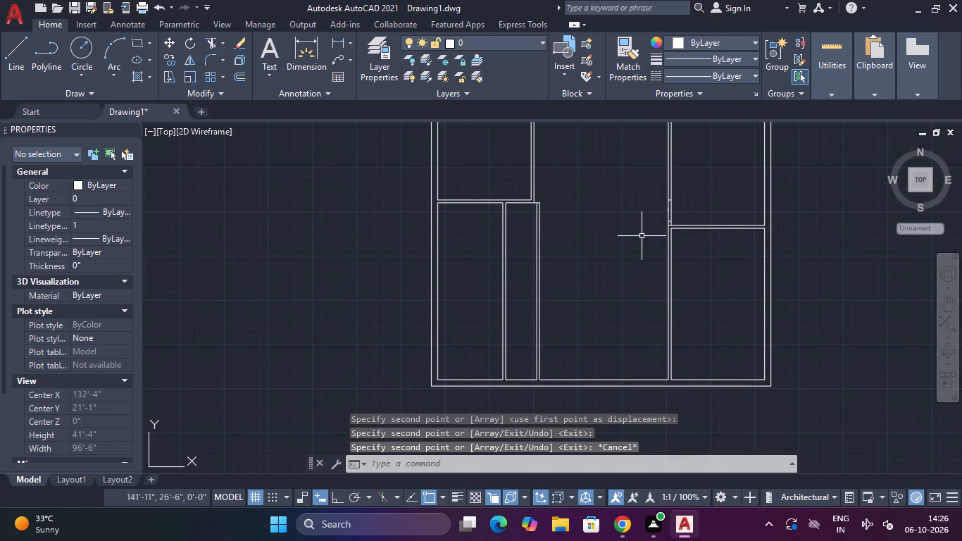
Draw a short horizontal line across the long vertical partition at the bottom-right room's upper inner corner.
{"action": "scroll", "coordinate": [651, 244], "scroll_direction": "up", "scroll_amount": 2}
{"action": "middle_click_drag", "start_coordinate": [651, 246], "coordinate": [516, 251]}
{"action": "type", "text": "L"}
{"action": "key", "text": "space"}
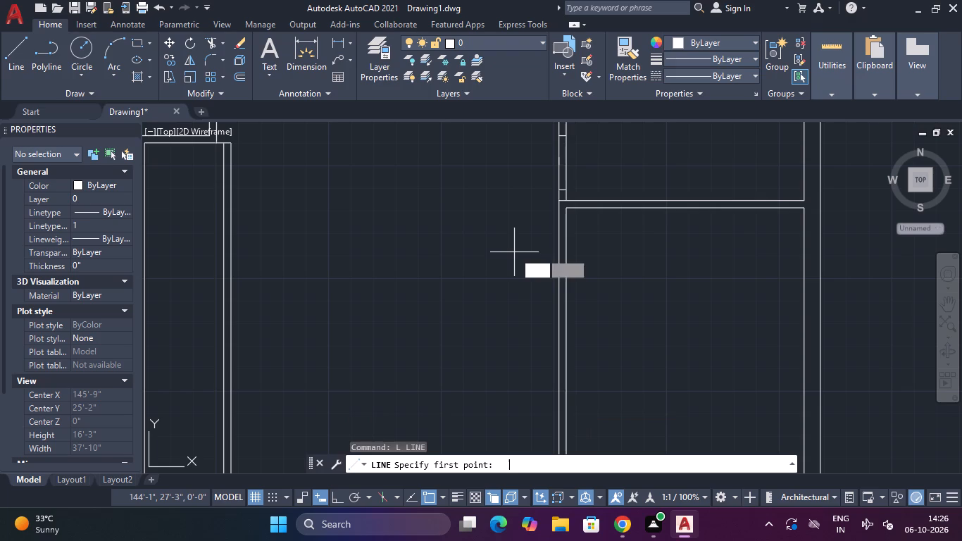
{"action": "left_click", "coordinate": [563, 212]}
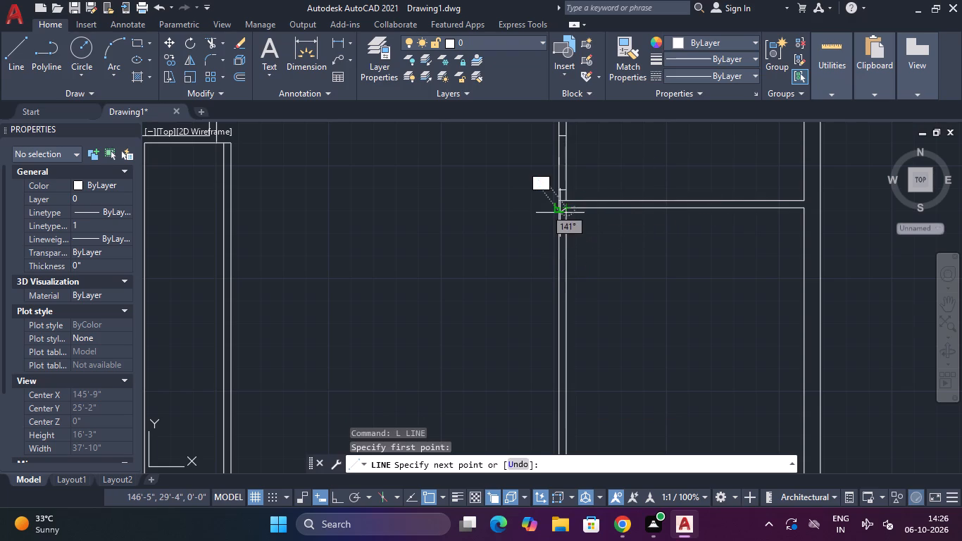
{"action": "scroll", "coordinate": [559, 209], "scroll_direction": "up", "scroll_amount": 4}
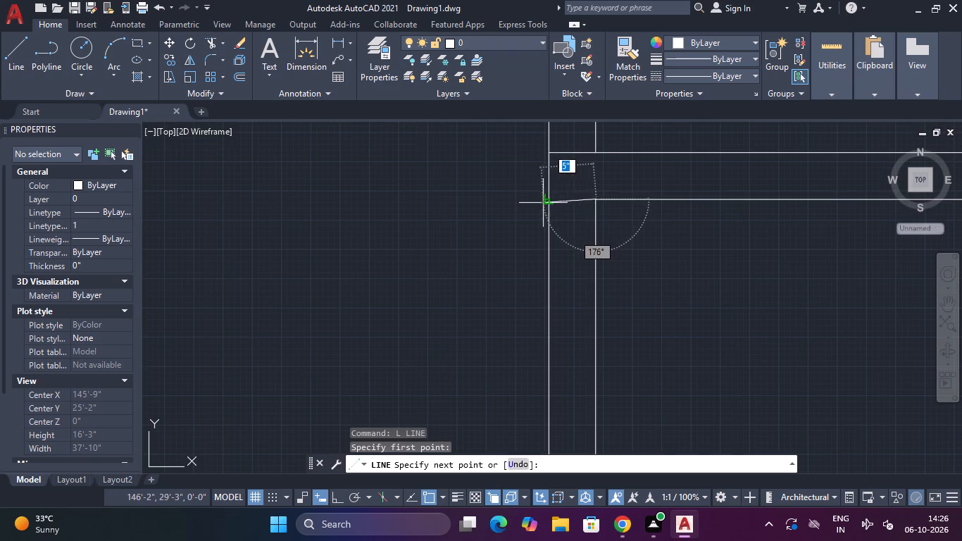
{"action": "left_click", "coordinate": [549, 197]}
{"action": "key", "text": "Escape"}
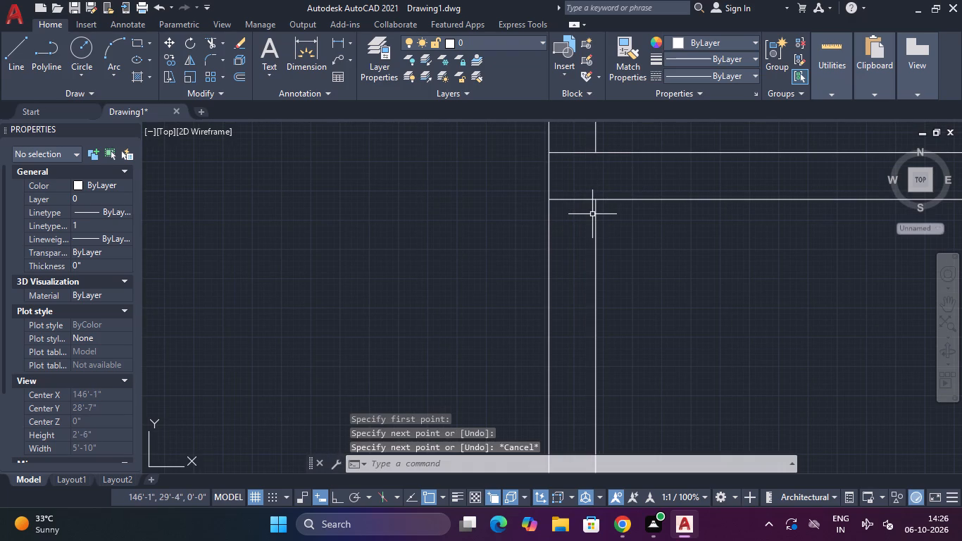
Offset the short line at the bottom-right room's upper inner corner 6" downward.
{"action": "type", "text": "O"}
{"action": "key", "text": "space"}
{"action": "type", "text": "6\""}
{"action": "key", "text": "Return"}
{"action": "left_click", "coordinate": [562, 199]}
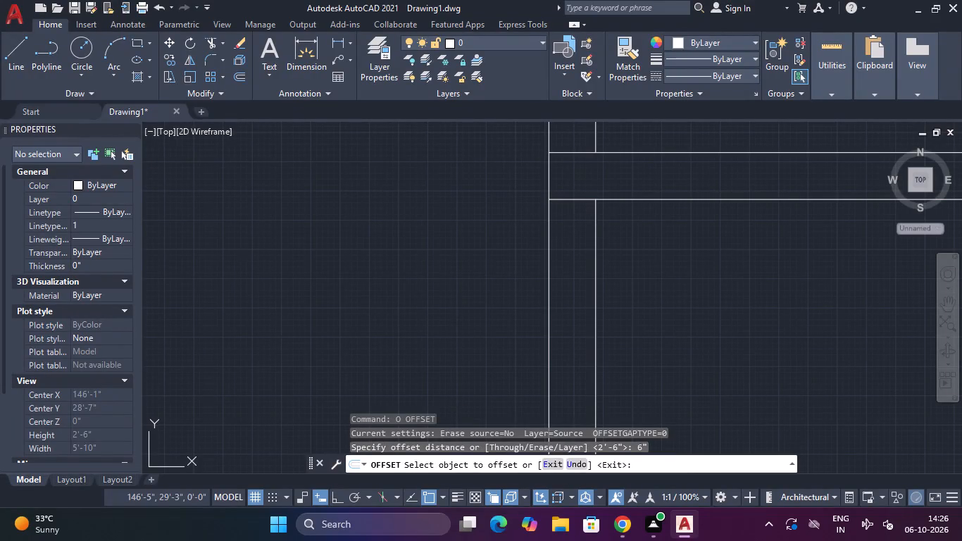
{"action": "left_click", "coordinate": [561, 247]}
{"action": "key", "text": "Escape"}
{"action": "key", "text": "Escape"}
Offset the lower short line on the bottom-right room's vertical partition 2'6" downward to mark the opening width.
{"action": "type", "text": "O"}
{"action": "key", "text": "space"}
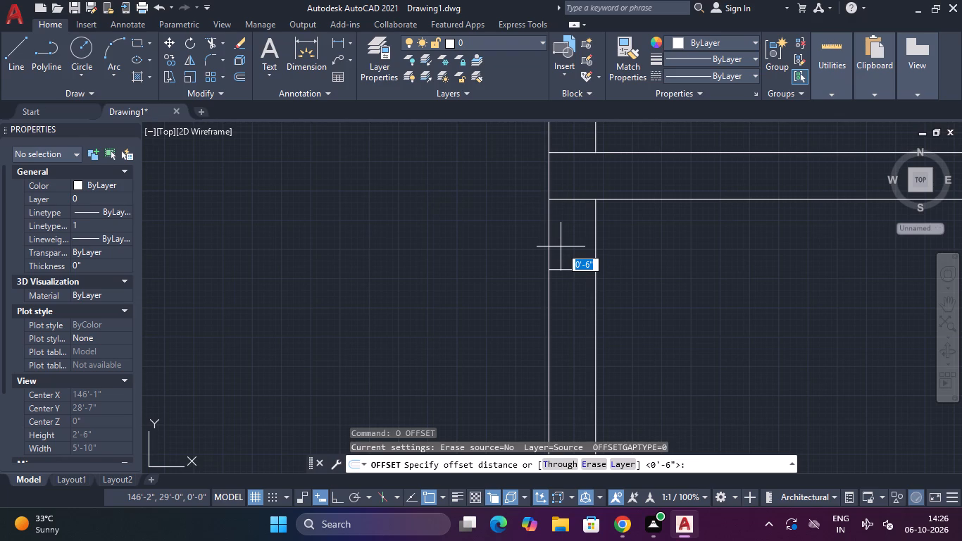
{"action": "type", "text": "2'"}
{"action": "type", "text": "6\""}
{"action": "key", "text": "Return"}
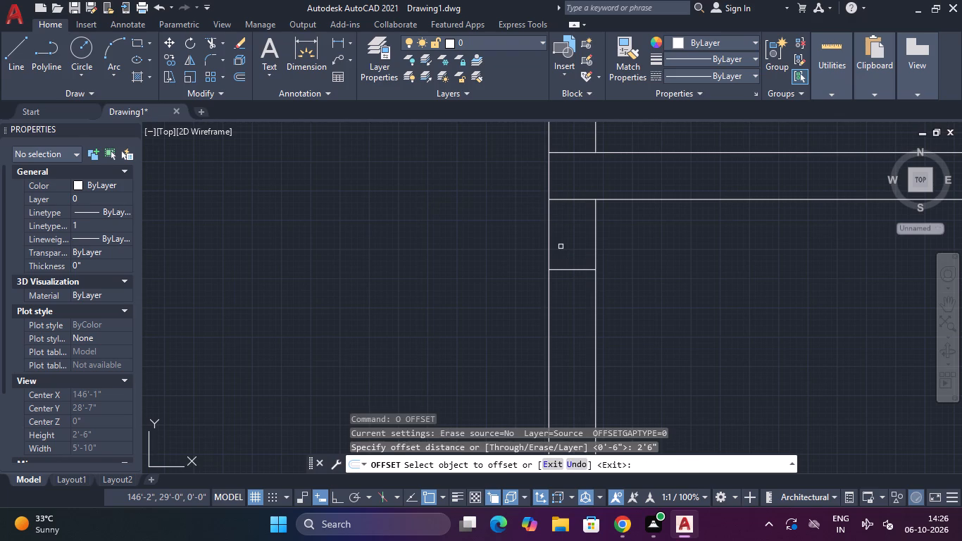
{"action": "left_click", "coordinate": [568, 270]}
{"action": "left_click", "coordinate": [565, 311]}
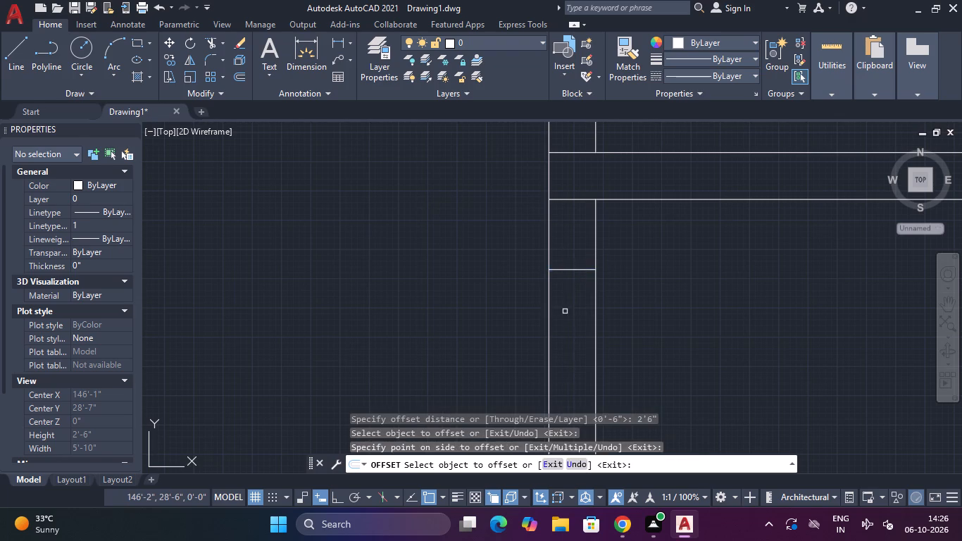
{"action": "scroll", "coordinate": [565, 311], "scroll_direction": "down", "scroll_amount": 3}
{"action": "middle_click_drag", "start_coordinate": [567, 311], "coordinate": [620, 178]}
{"action": "scroll", "coordinate": [561, 247], "scroll_direction": "down", "scroll_amount": 2}
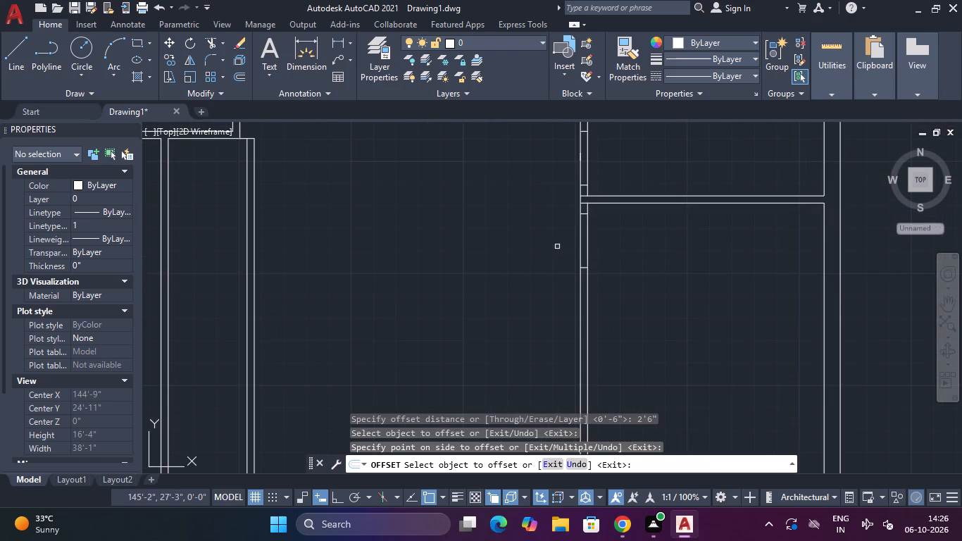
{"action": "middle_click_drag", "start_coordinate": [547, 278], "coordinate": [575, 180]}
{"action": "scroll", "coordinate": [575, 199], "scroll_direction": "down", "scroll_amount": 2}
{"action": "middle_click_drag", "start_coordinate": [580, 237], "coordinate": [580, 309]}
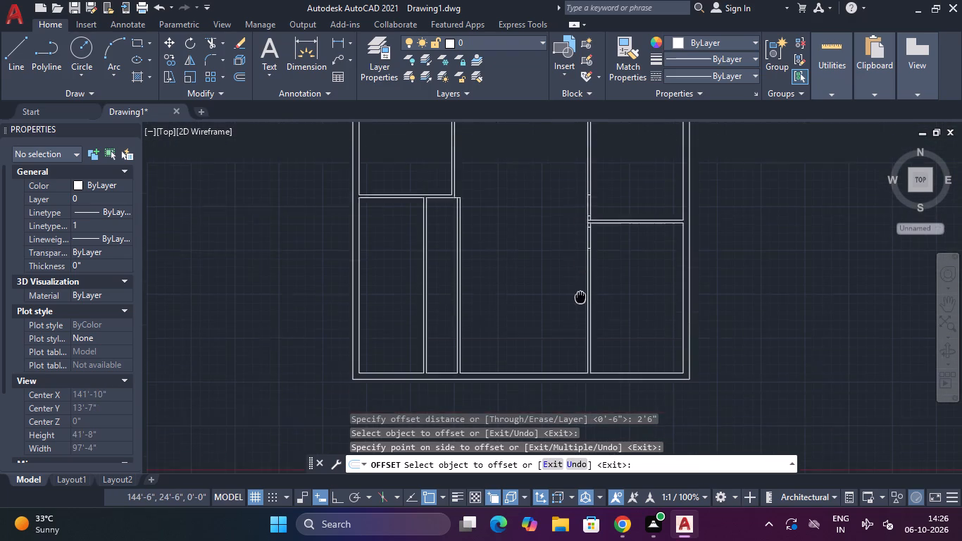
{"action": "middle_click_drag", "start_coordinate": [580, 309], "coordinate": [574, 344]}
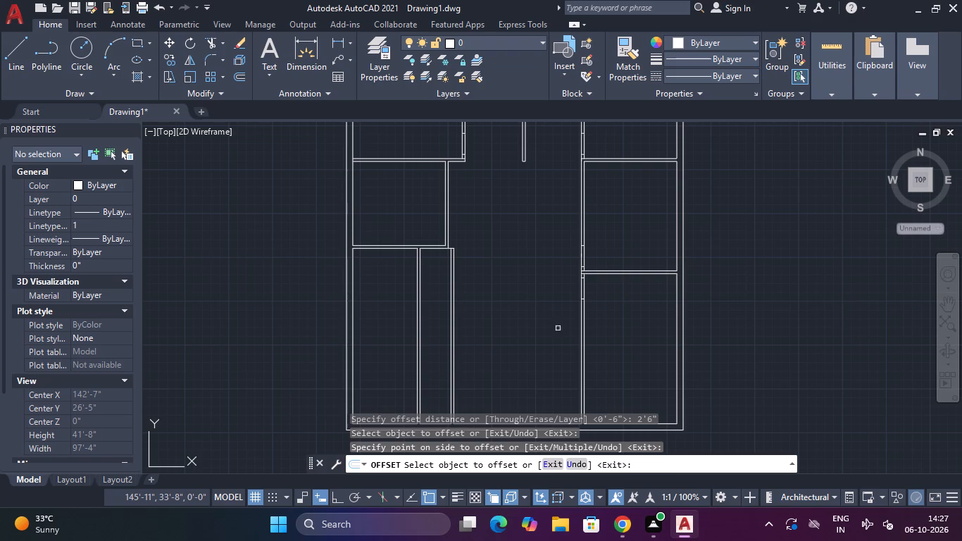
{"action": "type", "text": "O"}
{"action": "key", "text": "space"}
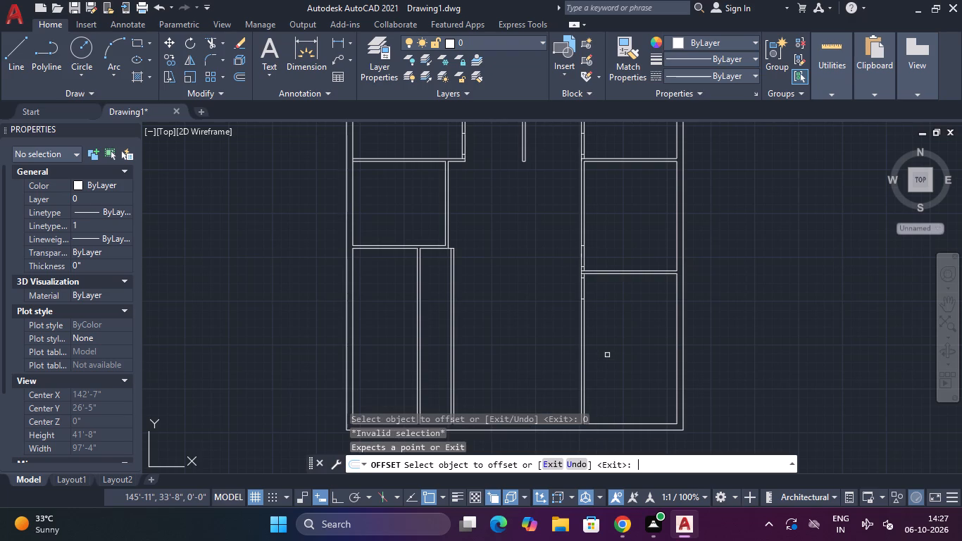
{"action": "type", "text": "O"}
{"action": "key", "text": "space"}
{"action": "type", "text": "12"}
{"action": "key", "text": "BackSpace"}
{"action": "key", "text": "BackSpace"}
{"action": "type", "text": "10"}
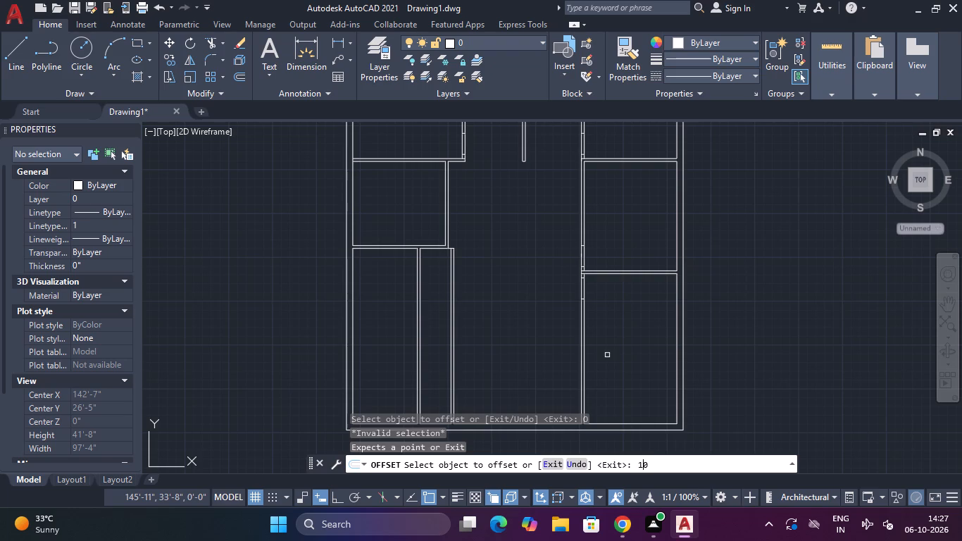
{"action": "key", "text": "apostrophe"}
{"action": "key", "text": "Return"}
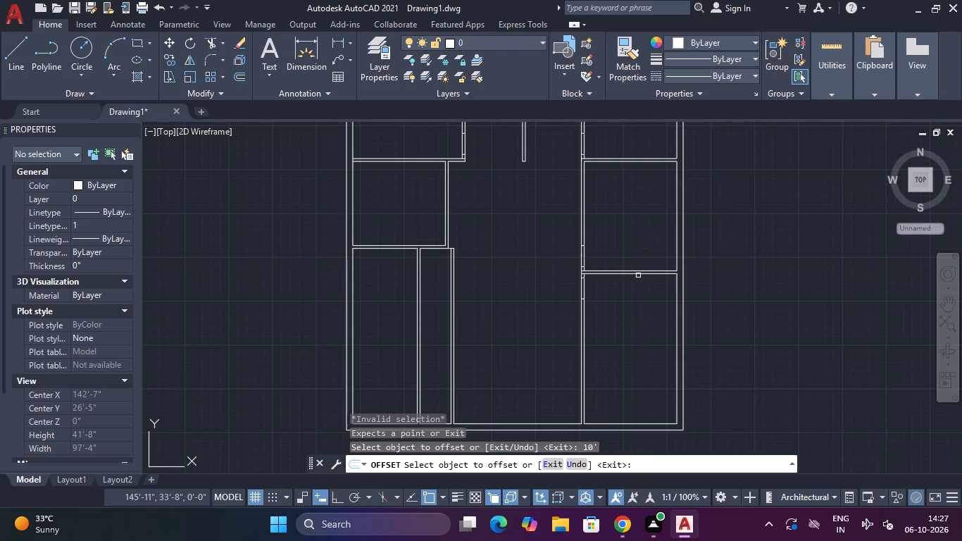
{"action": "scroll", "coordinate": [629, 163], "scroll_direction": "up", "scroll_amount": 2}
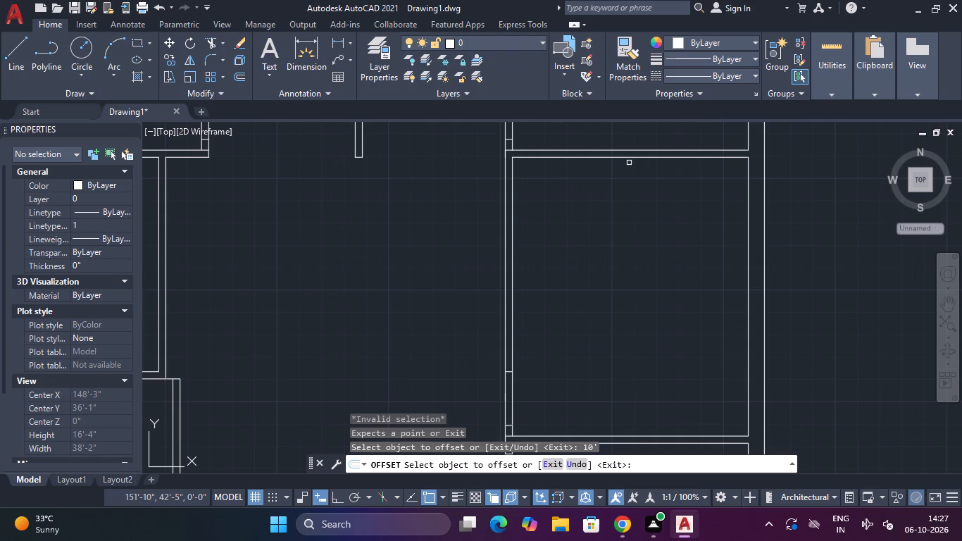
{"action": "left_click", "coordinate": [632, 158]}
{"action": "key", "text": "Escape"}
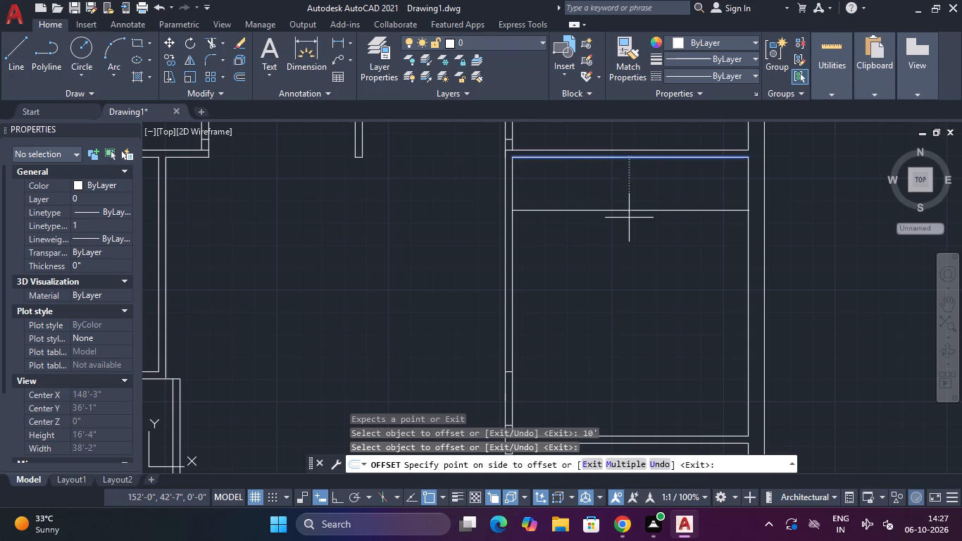
Offset the middle-right room's upper edge line 11' downward.
{"action": "scroll", "coordinate": [629, 218], "scroll_direction": "down", "scroll_amount": 1}
{"action": "middle_click_drag", "start_coordinate": [629, 218], "coordinate": [630, 199]}
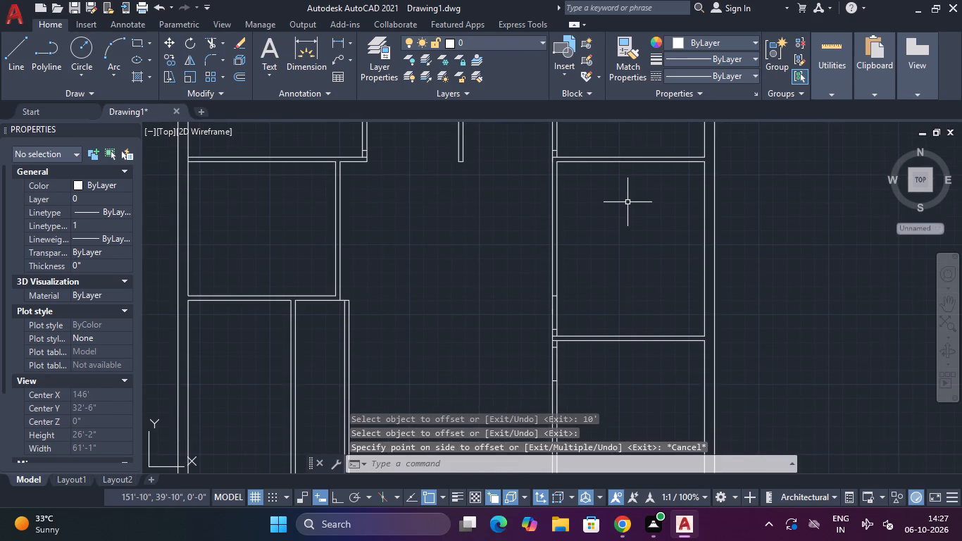
{"action": "key", "text": "Escape"}
{"action": "type", "text": "O"}
{"action": "key", "text": "space"}
{"action": "type", "text": "11'"}
{"action": "key", "text": "Return"}
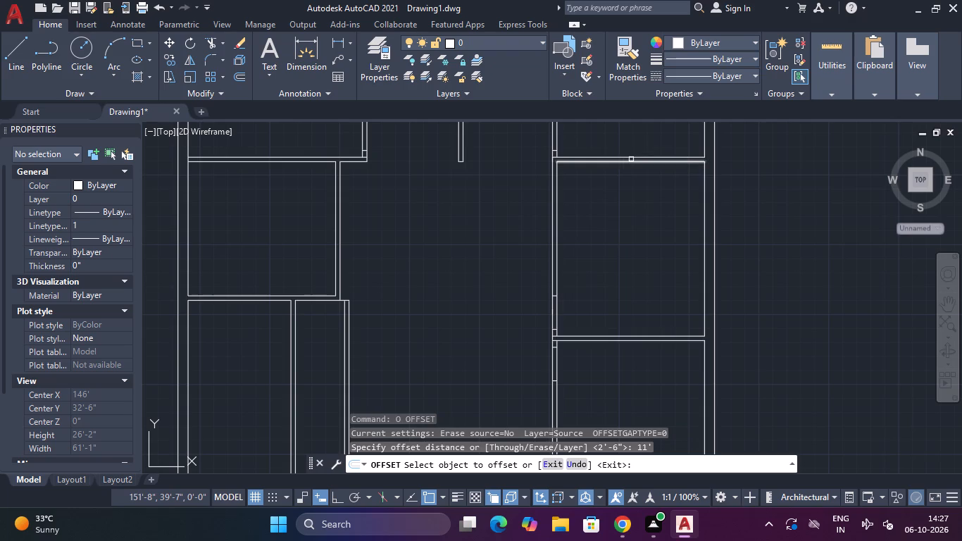
{"action": "scroll", "coordinate": [631, 166], "scroll_direction": "up", "scroll_amount": 2}
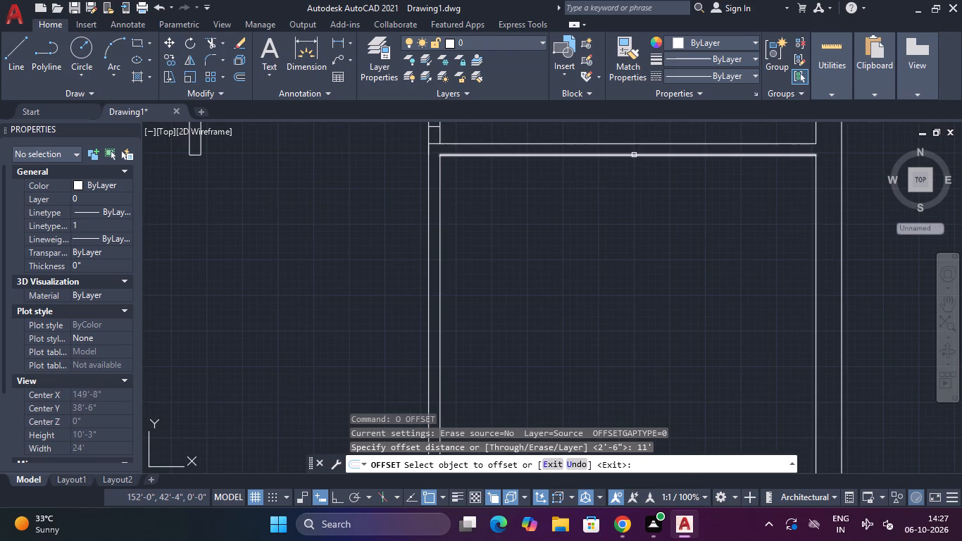
{"action": "left_click", "coordinate": [634, 155]}
{"action": "scroll", "coordinate": [624, 247], "scroll_direction": "down", "scroll_amount": 4}
{"action": "left_click", "coordinate": [624, 259]}
{"action": "key", "text": "Escape"}
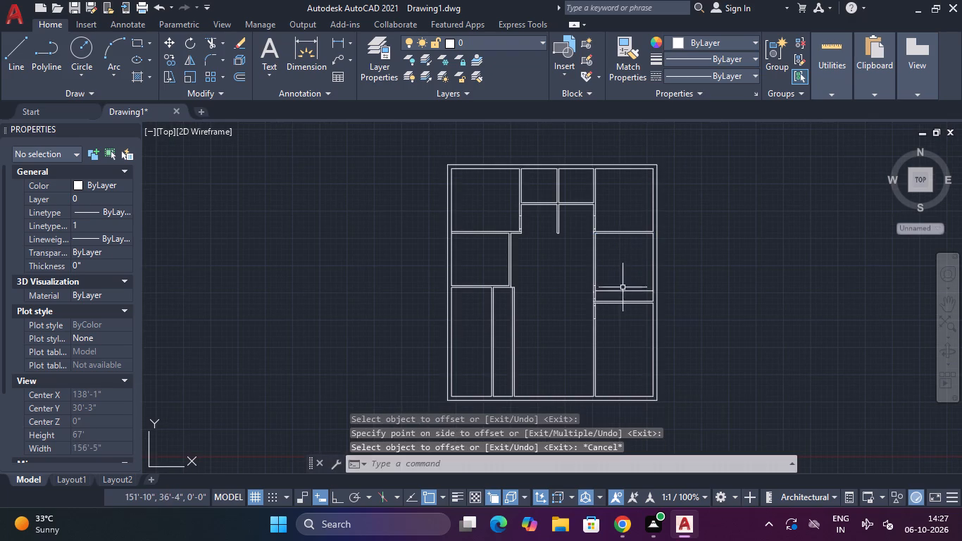
Erase the two old partition lines between the middle-right and bottom-right rooms.
{"action": "scroll", "coordinate": [623, 301], "scroll_direction": "up", "scroll_amount": 3}
{"action": "left_click", "coordinate": [628, 290]}
{"action": "left_click", "coordinate": [618, 309]}
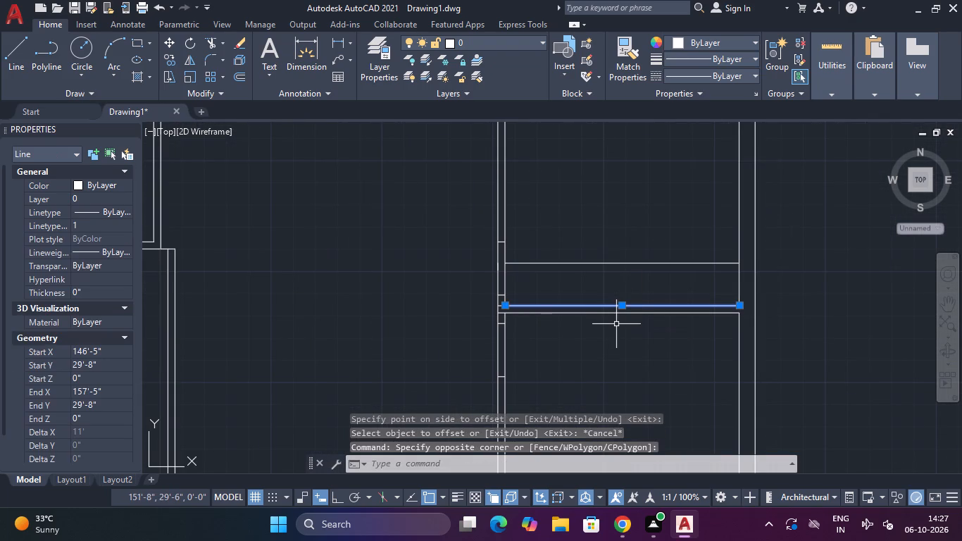
{"action": "scroll", "coordinate": [617, 323], "scroll_direction": "up", "scroll_amount": 3}
{"action": "left_click_drag", "start_coordinate": [617, 323], "coordinate": [617, 312]}
{"action": "left_click", "coordinate": [610, 270]}
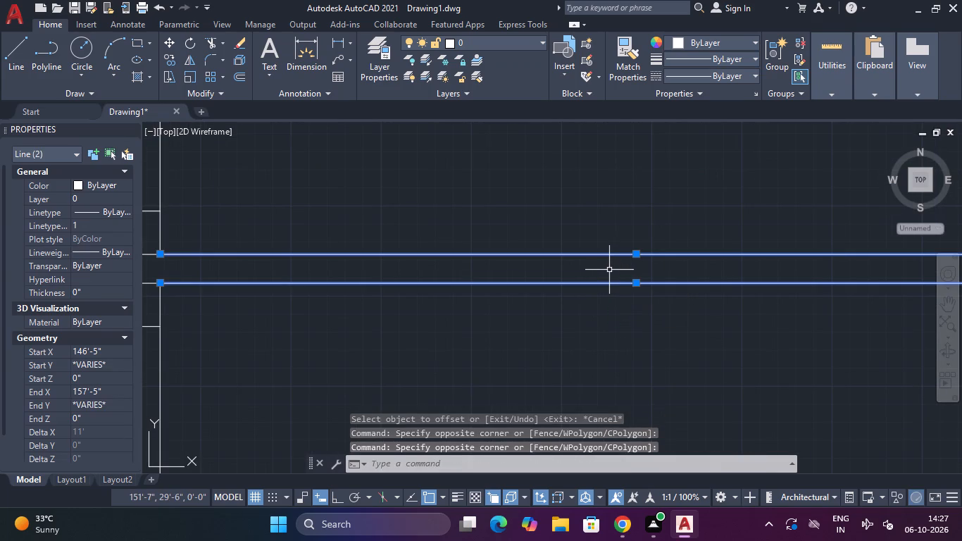
{"action": "key", "text": "Delete"}
{"action": "scroll", "coordinate": [610, 270], "scroll_direction": "down", "scroll_amount": 3}
{"action": "middle_click_drag", "start_coordinate": [613, 269], "coordinate": [609, 335]}
{"action": "key", "text": "Escape"}
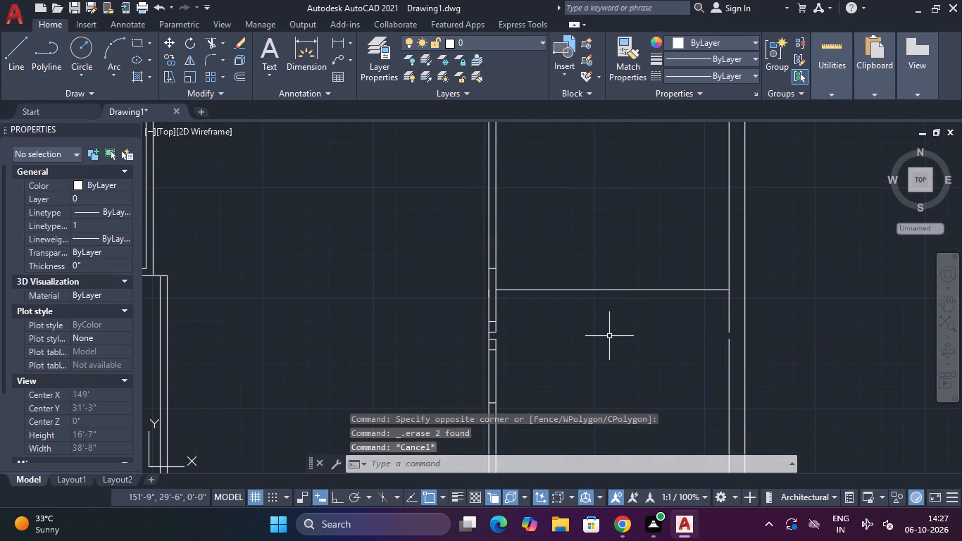
Offset the middle-right room's new lower edge line 4" downward to give the partition its thickness.
{"action": "type", "text": "O"}
{"action": "key", "text": "space"}
{"action": "type", "text": "4\""}
{"action": "key", "text": "Return"}
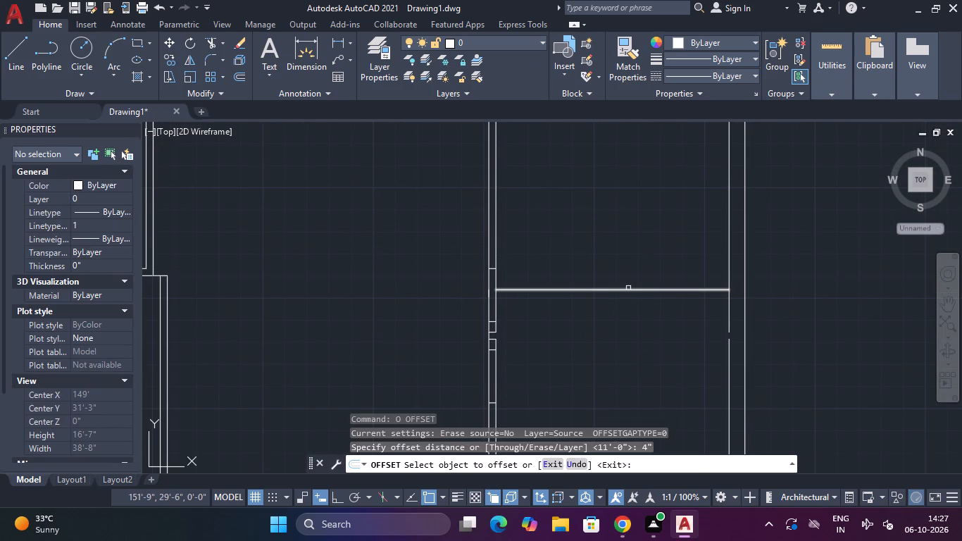
{"action": "left_click", "coordinate": [629, 290]}
{"action": "left_click", "coordinate": [627, 331]}
{"action": "key", "text": "space"}
{"action": "scroll", "coordinate": [627, 331], "scroll_direction": "down", "scroll_amount": 3}
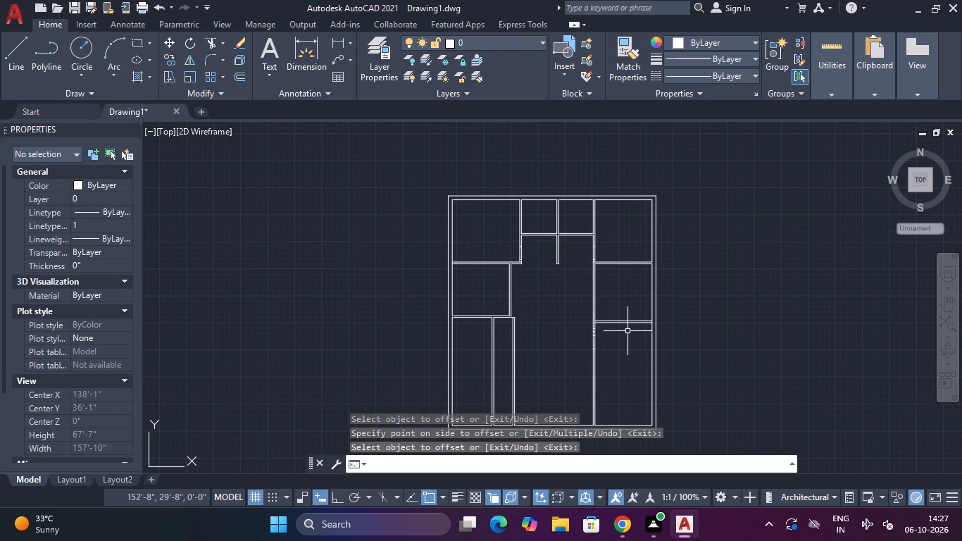
{"action": "middle_click_drag", "start_coordinate": [627, 331], "coordinate": [640, 278]}
{"action": "middle_click_drag", "start_coordinate": [628, 363], "coordinate": [641, 299]}
{"action": "key", "text": "Escape"}
{"action": "key", "text": "Escape"}
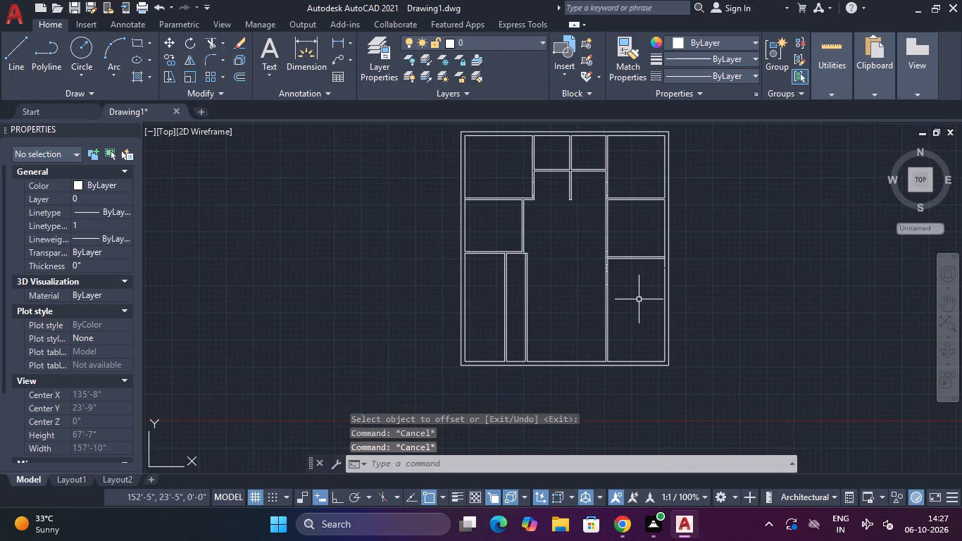
Offset the lower line of the new right-side partition 12' downward into the bottom-right room.
{"action": "type", "text": "O"}
{"action": "key", "text": "space"}
{"action": "type", "text": "12"}
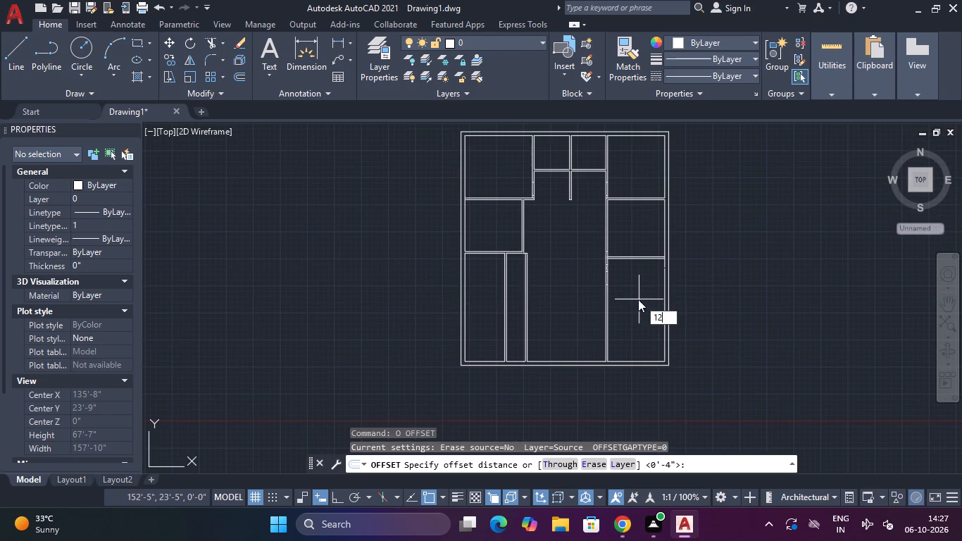
{"action": "key", "text": "apostrophe"}
{"action": "key", "text": "Return"}
{"action": "scroll", "coordinate": [592, 260], "scroll_direction": "up", "scroll_amount": 2}
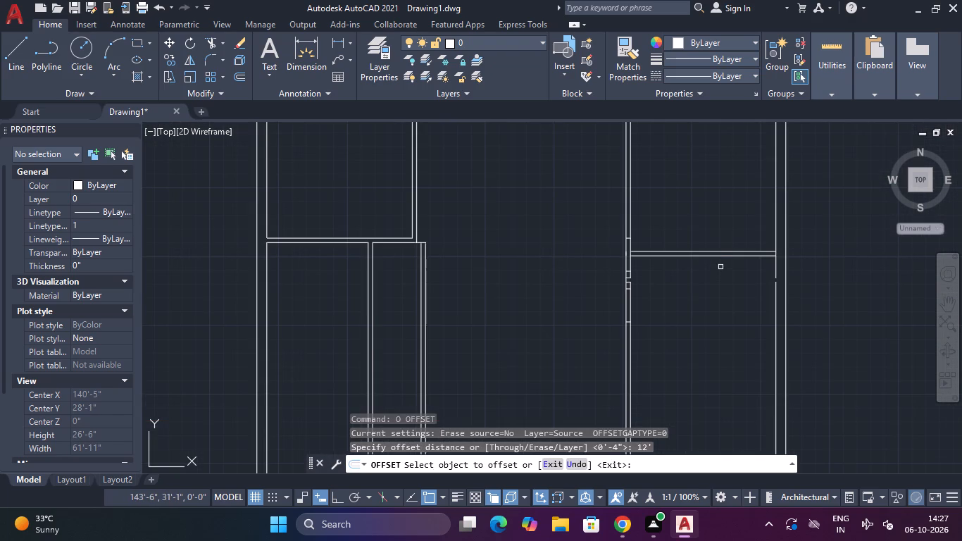
{"action": "left_click", "coordinate": [720, 256]}
{"action": "scroll", "coordinate": [714, 326], "scroll_direction": "down", "scroll_amount": 1}
{"action": "left_click", "coordinate": [709, 333]}
{"action": "middle_click_drag", "start_coordinate": [709, 353], "coordinate": [718, 265]}
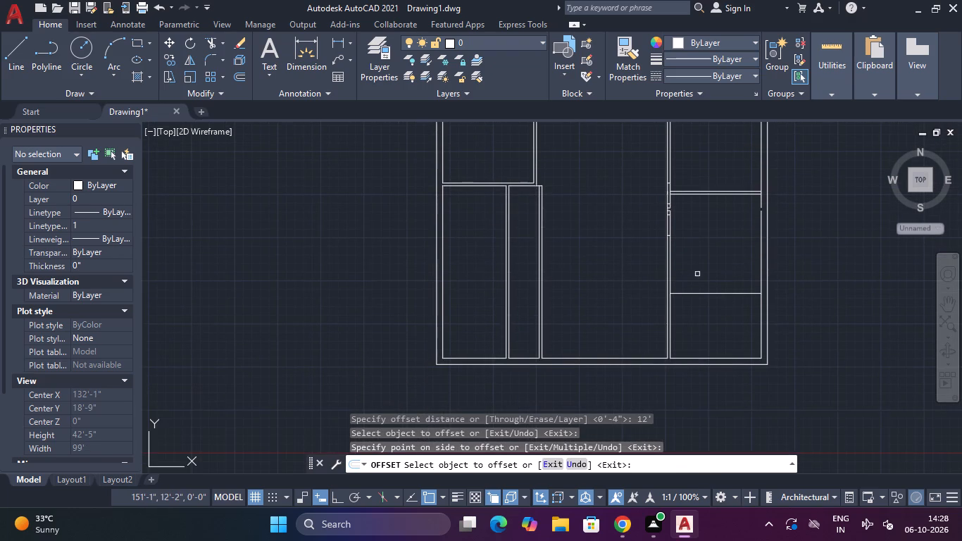
{"action": "middle_click_drag", "start_coordinate": [718, 270], "coordinate": [689, 276]}
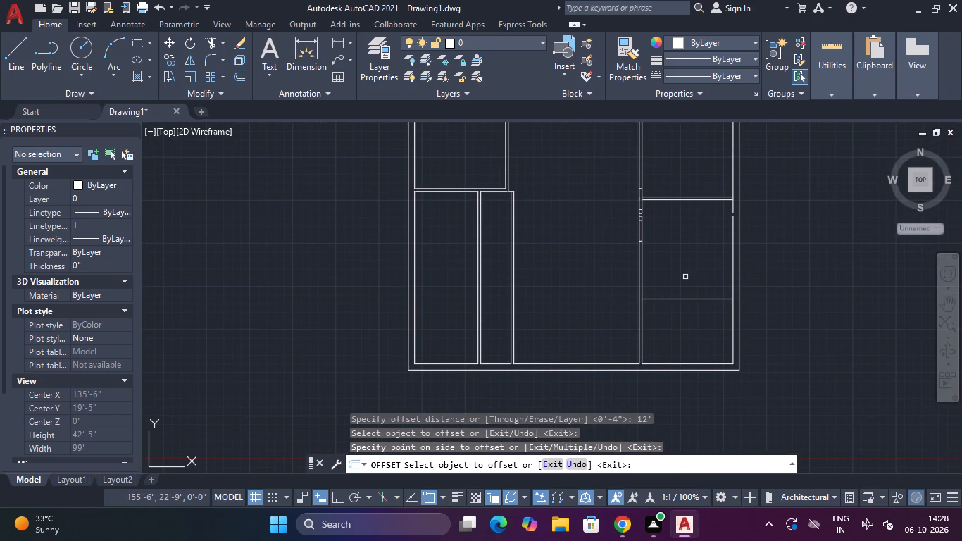
{"action": "key", "text": "Escape"}
Offset the new horizontal line in the bottom-right room 2' upward.
{"action": "type", "text": "O"}
{"action": "key", "text": "space"}
{"action": "type", "text": "2'"}
{"action": "key", "text": "Return"}
{"action": "scroll", "coordinate": [674, 290], "scroll_direction": "up", "scroll_amount": 1}
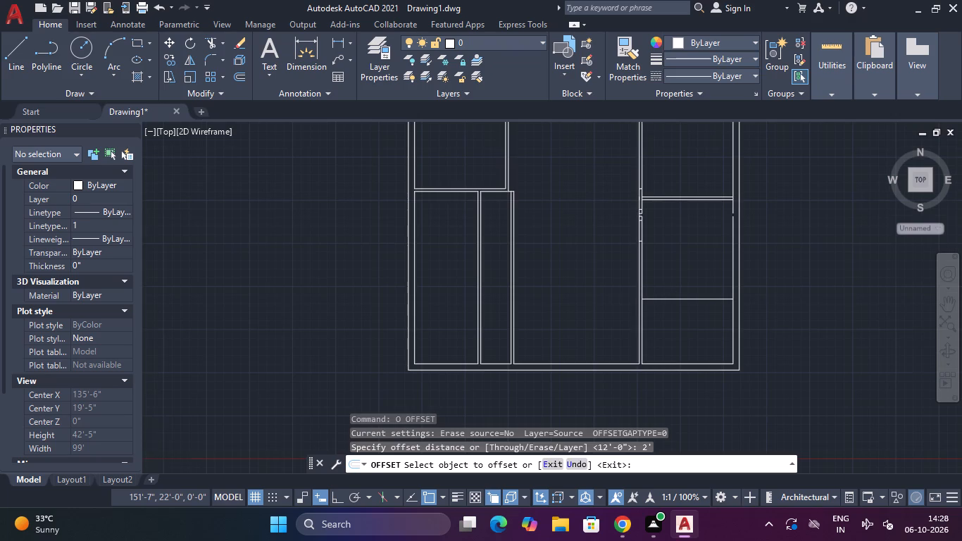
{"action": "scroll", "coordinate": [674, 290], "scroll_direction": "up", "scroll_amount": 1}
{"action": "left_click", "coordinate": [682, 311]}
{"action": "left_click", "coordinate": [684, 290]}
{"action": "scroll", "coordinate": [684, 290], "scroll_direction": "down", "scroll_amount": 3}
{"action": "key", "text": "Escape"}
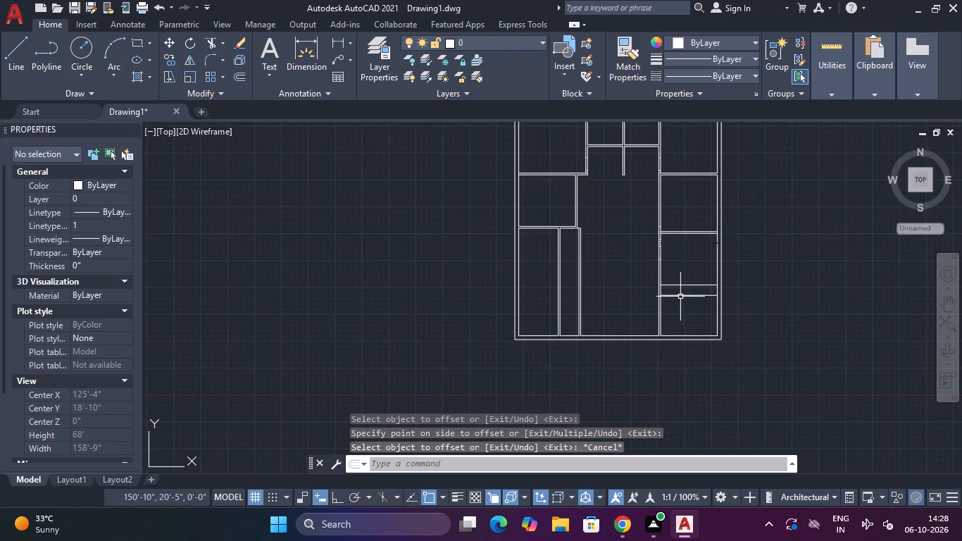
{"action": "key", "text": "t"}
{"action": "key", "text": "Escape"}
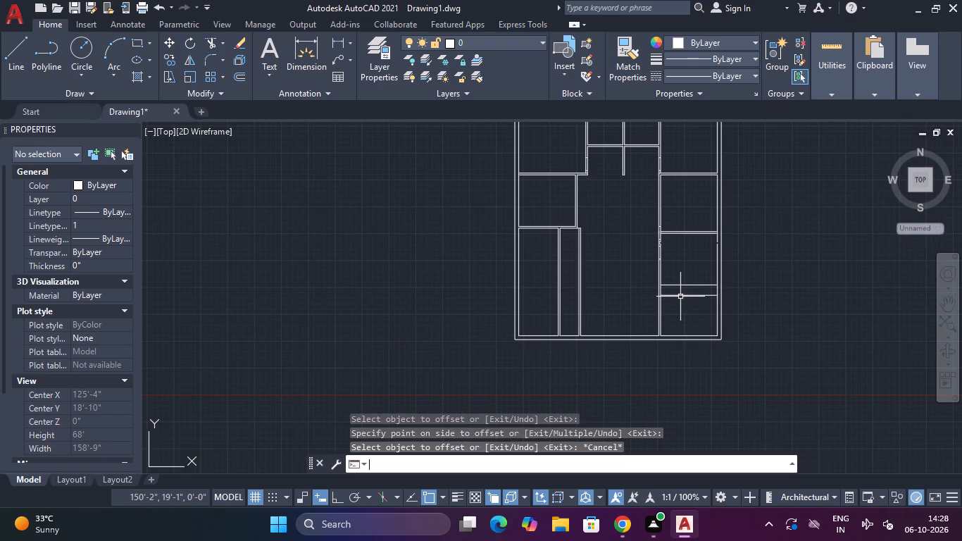
Erase the lower of the two single horizontal lines in the bottom-right room.
{"action": "scroll", "coordinate": [680, 297], "scroll_direction": "up", "scroll_amount": 3}
{"action": "left_click", "coordinate": [697, 273]}
{"action": "left_click", "coordinate": [679, 310]}
{"action": "key", "text": "Delete"}
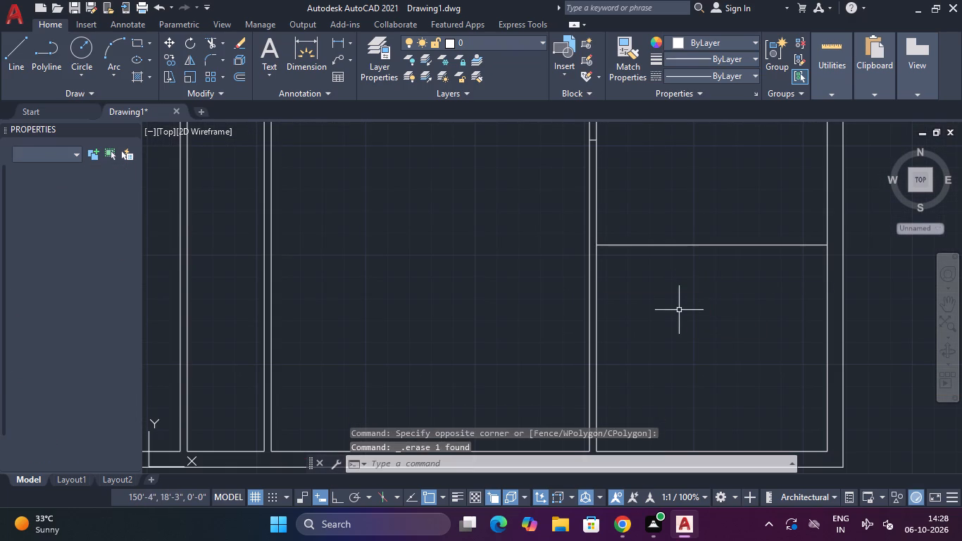
Offset the remaining horizontal line in the bottom-right room 4" downward to form a partition.
{"action": "middle_click_drag", "start_coordinate": [682, 310], "coordinate": [683, 354]}
{"action": "key", "text": "Escape"}
{"action": "type", "text": "O"}
{"action": "key", "text": "space"}
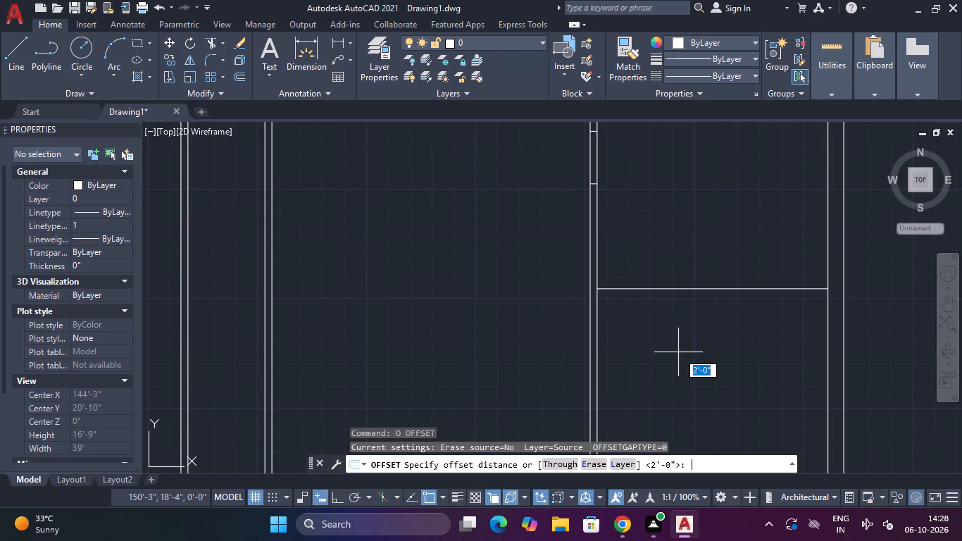
{"action": "type", "text": "4\""}
{"action": "key", "text": "Return"}
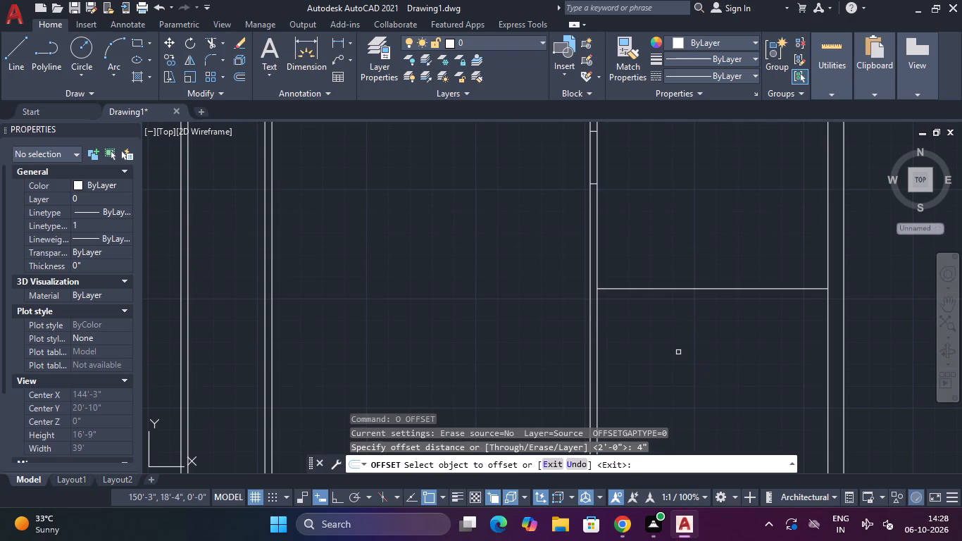
{"action": "left_click", "coordinate": [682, 288]}
{"action": "left_click", "coordinate": [679, 313]}
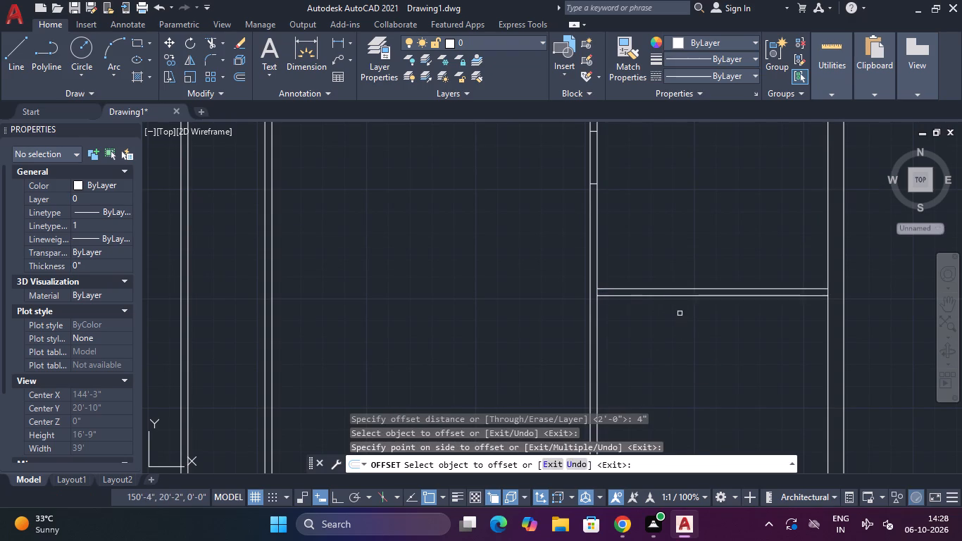
{"action": "scroll", "coordinate": [680, 313], "scroll_direction": "down", "scroll_amount": 3}
{"action": "middle_click_drag", "start_coordinate": [701, 268], "coordinate": [688, 328]}
{"action": "scroll", "coordinate": [587, 356], "scroll_direction": "up", "scroll_amount": 4}
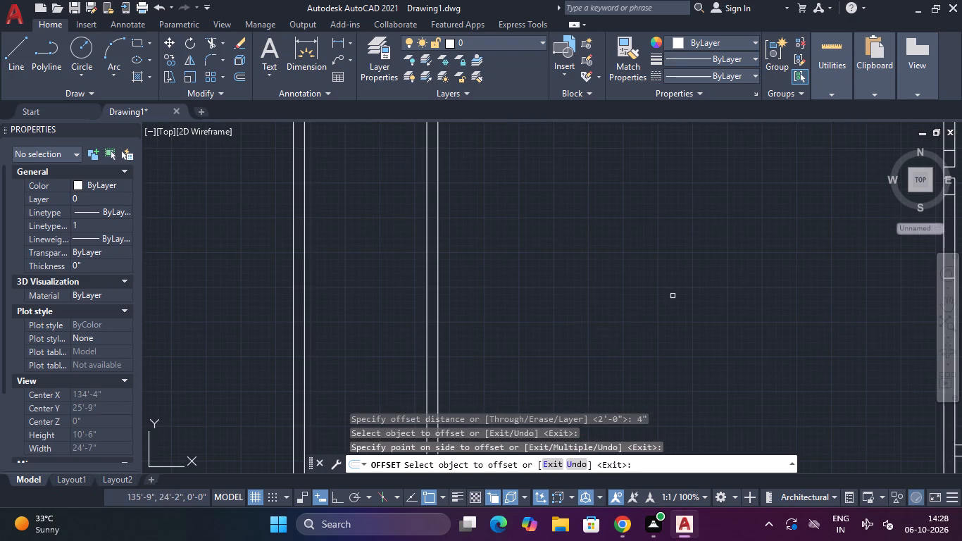
{"action": "middle_click_drag", "start_coordinate": [673, 295], "coordinate": [201, 259]}
{"action": "scroll", "coordinate": [426, 334], "scroll_direction": "down", "scroll_amount": 2}
{"action": "scroll", "coordinate": [423, 304], "scroll_direction": "up", "scroll_amount": 3}
{"action": "key", "text": "Escape"}
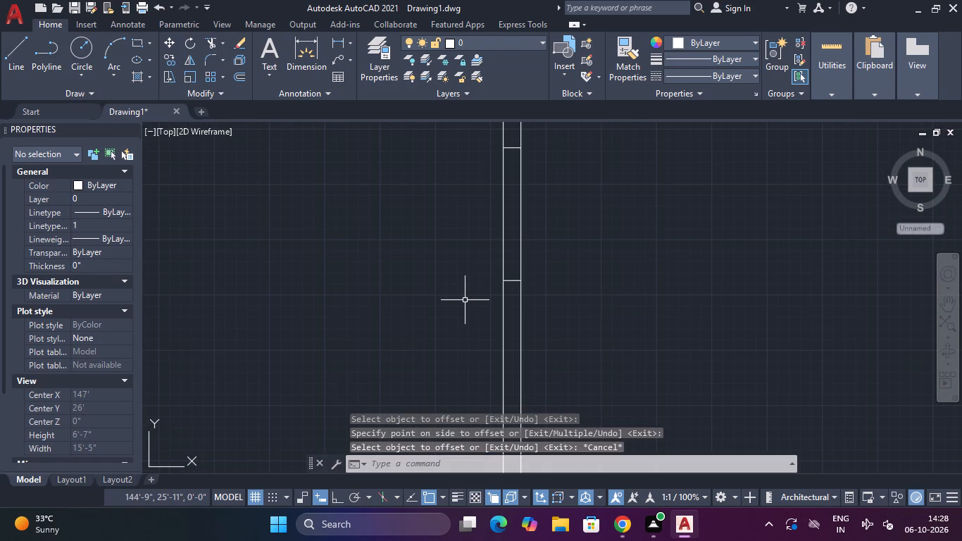
Trim away the two short cross lines marking the old opening in the vertical partition beside the room above the bottom-right room.
{"action": "key", "text": "t"}
{"action": "key", "text": "r"}
{"action": "key", "text": "space"}
{"action": "scroll", "coordinate": [481, 290], "scroll_direction": "up", "scroll_amount": 3}
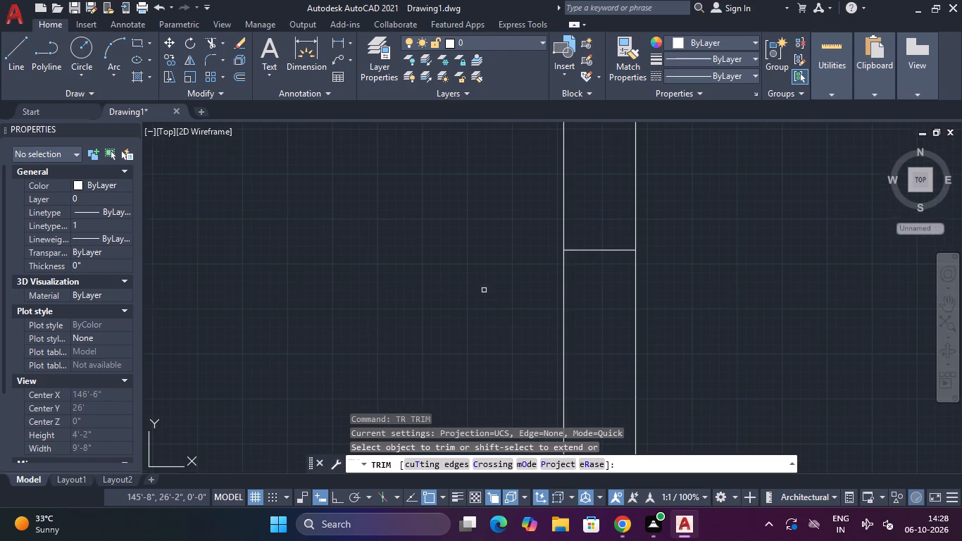
{"action": "left_click_drag", "start_coordinate": [591, 219], "coordinate": [591, 236]}
{"action": "left_click", "coordinate": [587, 278]}
{"action": "left_click", "coordinate": [589, 232]}
{"action": "scroll", "coordinate": [589, 232], "scroll_direction": "down", "scroll_amount": 1}
{"action": "middle_click_drag", "start_coordinate": [588, 231], "coordinate": [578, 506]}
{"action": "left_click", "coordinate": [582, 156]}
{"action": "left_click", "coordinate": [586, 187]}
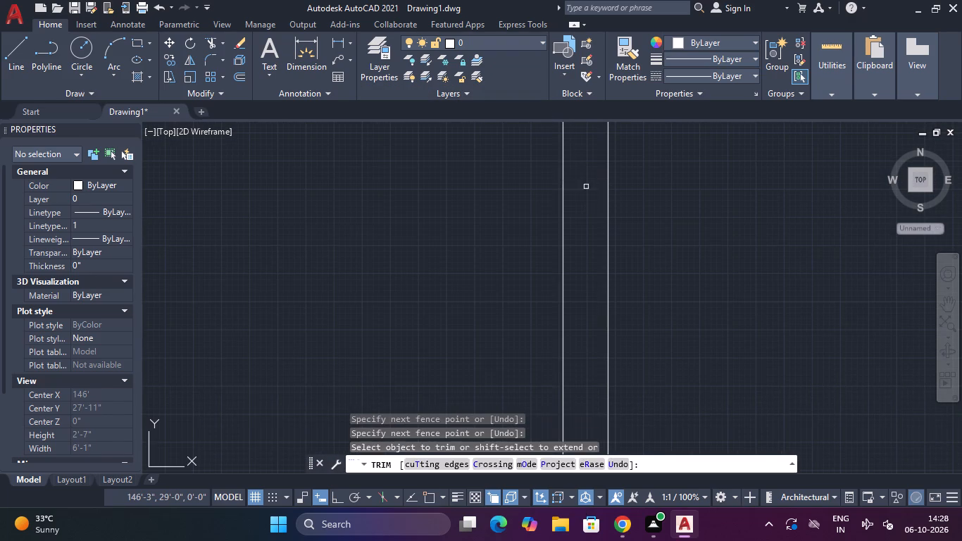
Trim away the remaining short cross lines in the vertical partition just below and above the upper horizontal partition.
{"action": "scroll", "coordinate": [586, 187], "scroll_direction": "down", "scroll_amount": 4}
{"action": "middle_click_drag", "start_coordinate": [627, 164], "coordinate": [615, 286]}
{"action": "scroll", "coordinate": [589, 285], "scroll_direction": "up", "scroll_amount": 3}
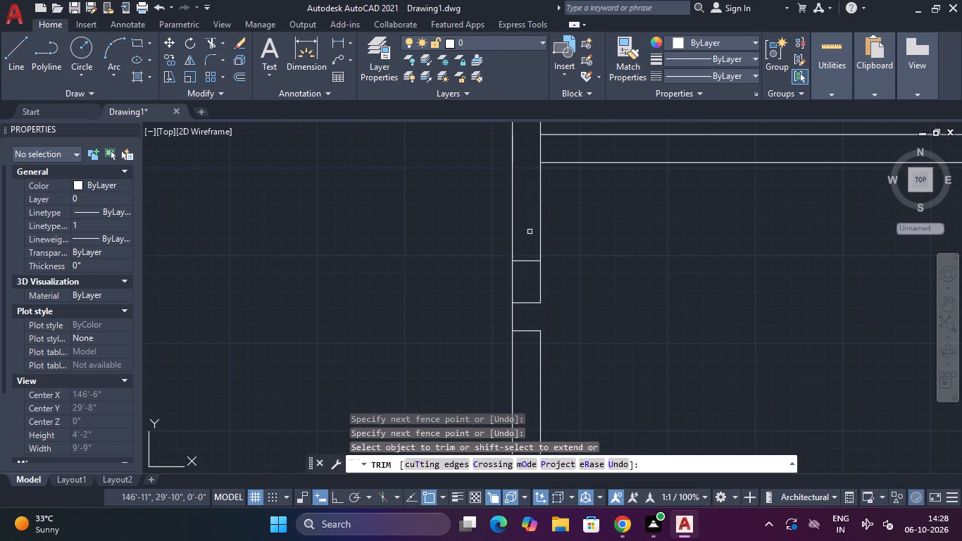
{"action": "left_click", "coordinate": [527, 223]}
{"action": "left_click", "coordinate": [528, 352]}
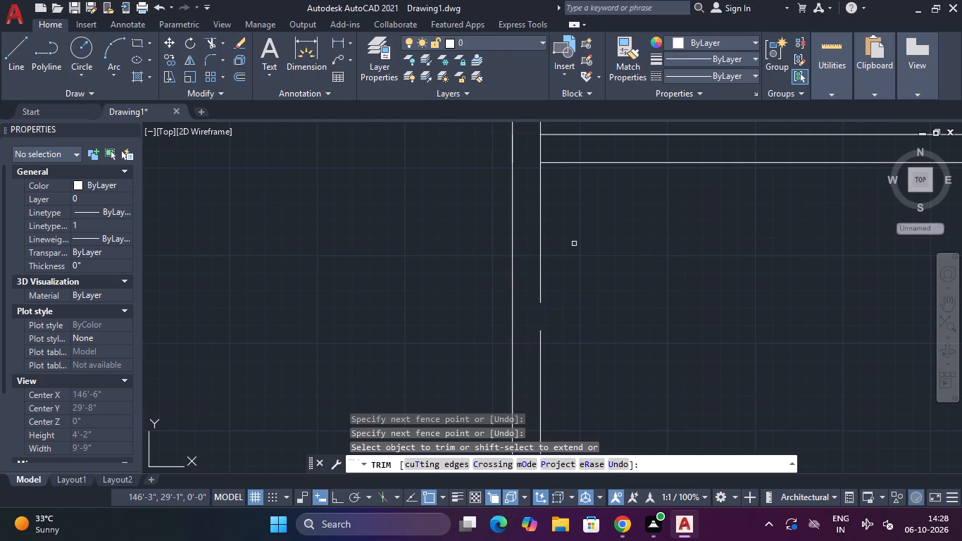
{"action": "middle_click_drag", "start_coordinate": [576, 240], "coordinate": [551, 540]}
{"action": "left_click", "coordinate": [506, 315]}
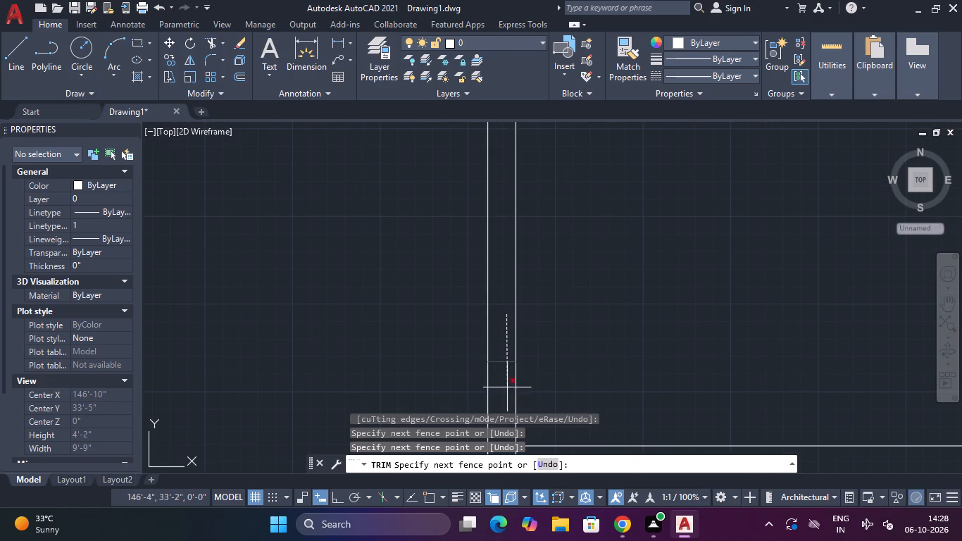
{"action": "left_click", "coordinate": [506, 385]}
{"action": "scroll", "coordinate": [527, 375], "scroll_direction": "down", "scroll_amount": 3}
{"action": "middle_click_drag", "start_coordinate": [555, 346], "coordinate": [629, 173]}
{"action": "key", "text": "Escape"}
{"action": "key", "text": "Escape"}
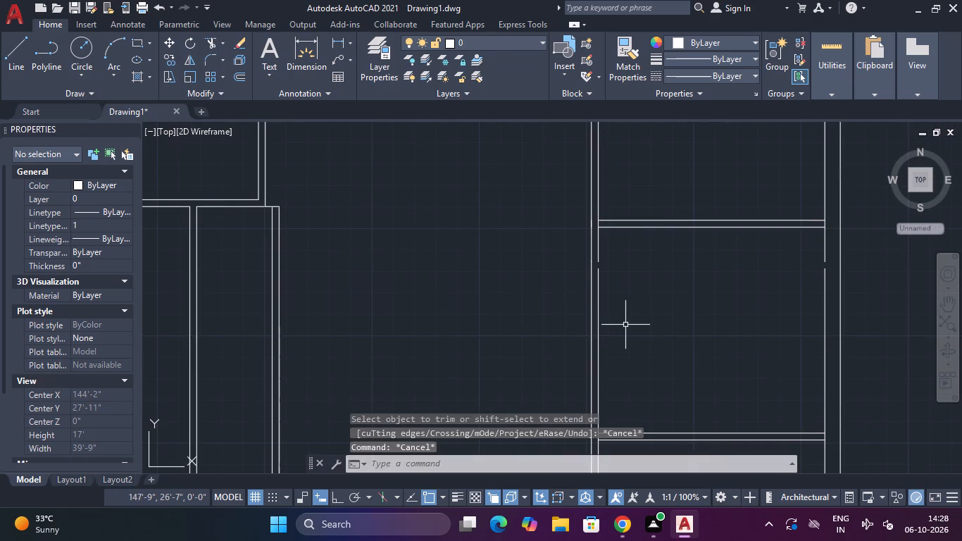
Draw a short line closing the gap in the room-side face of the vertical partition, below the upper horizontal partition.
{"action": "type", "text": "L"}
{"action": "key", "text": "space"}
{"action": "scroll", "coordinate": [590, 270], "scroll_direction": "up", "scroll_amount": 2}
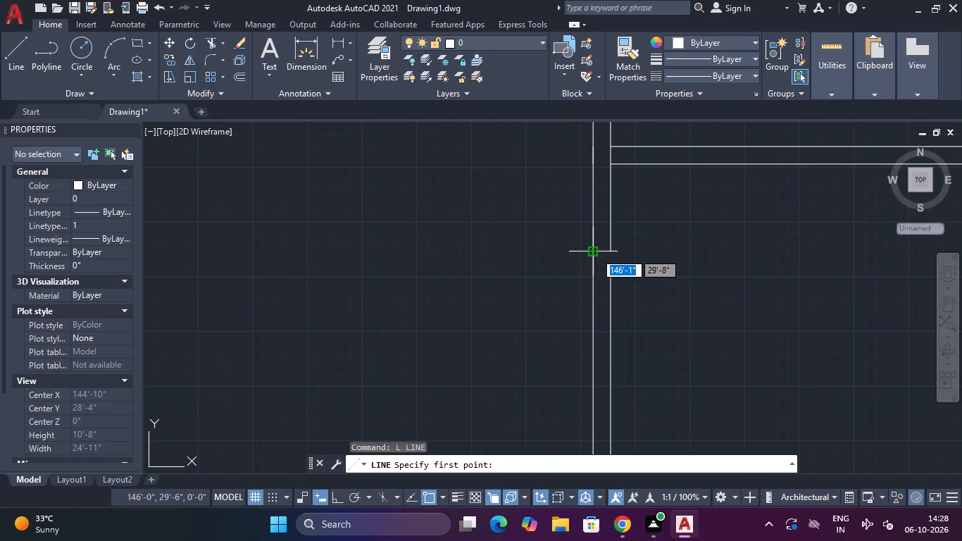
{"action": "left_click", "coordinate": [613, 249]}
{"action": "left_click", "coordinate": [612, 266]}
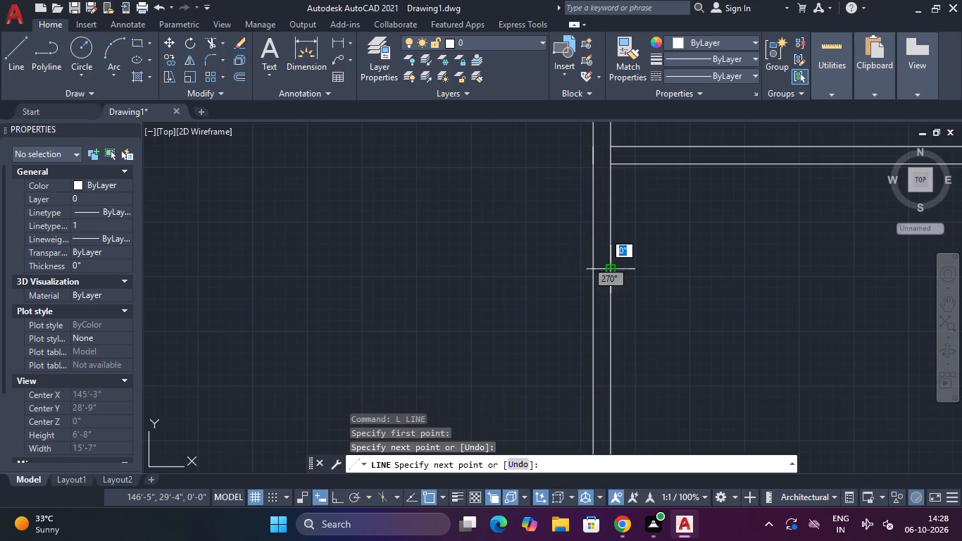
{"action": "key", "text": "Escape"}
Draw a short line closing the matching gap in the inner face of the right outer wall.
{"action": "middle_click_drag", "start_coordinate": [657, 247], "coordinate": [10, 270]}
{"action": "key", "text": "space"}
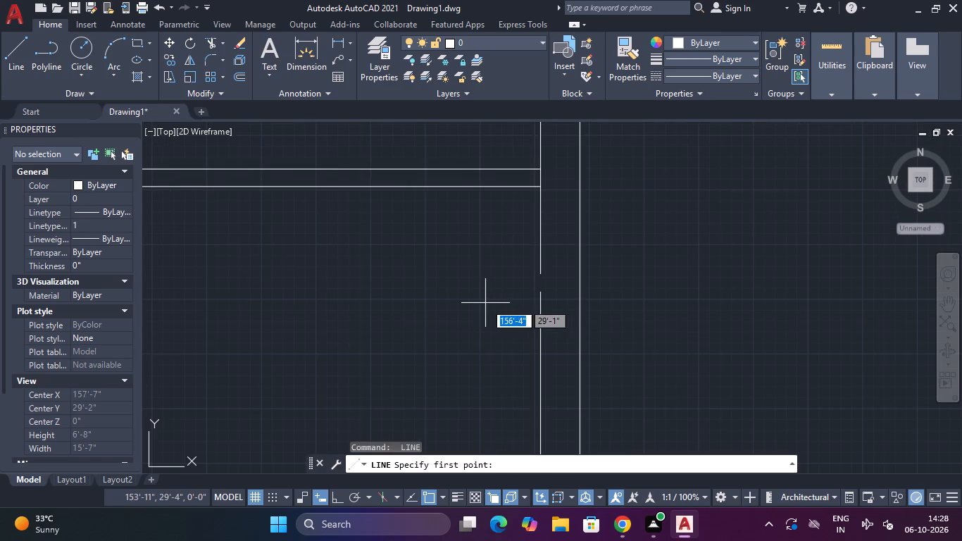
{"action": "left_click", "coordinate": [537, 276]}
{"action": "left_click", "coordinate": [537, 295]}
{"action": "key", "text": "Escape"}
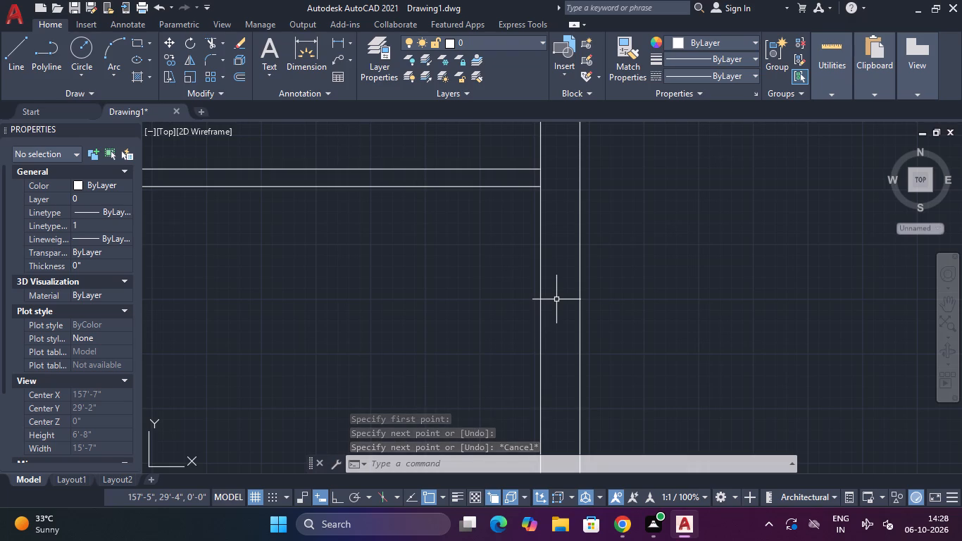
Draw a line across the vertical partition, in line with the upper edge of the horizontal partition above that room.
{"action": "scroll", "coordinate": [461, 333], "scroll_direction": "down", "scroll_amount": 4}
{"action": "middle_click_drag", "start_coordinate": [433, 343], "coordinate": [570, 208]}
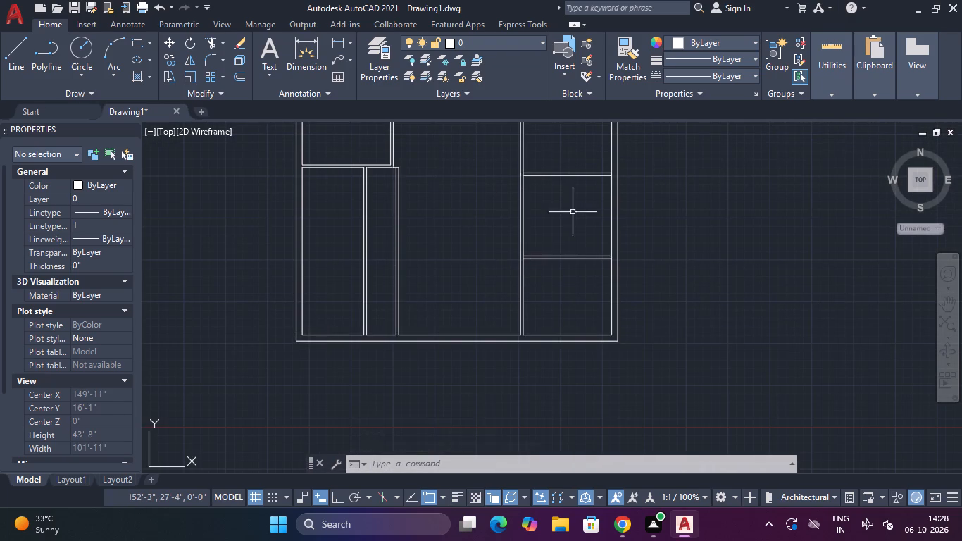
{"action": "middle_click_drag", "start_coordinate": [485, 257], "coordinate": [485, 346]}
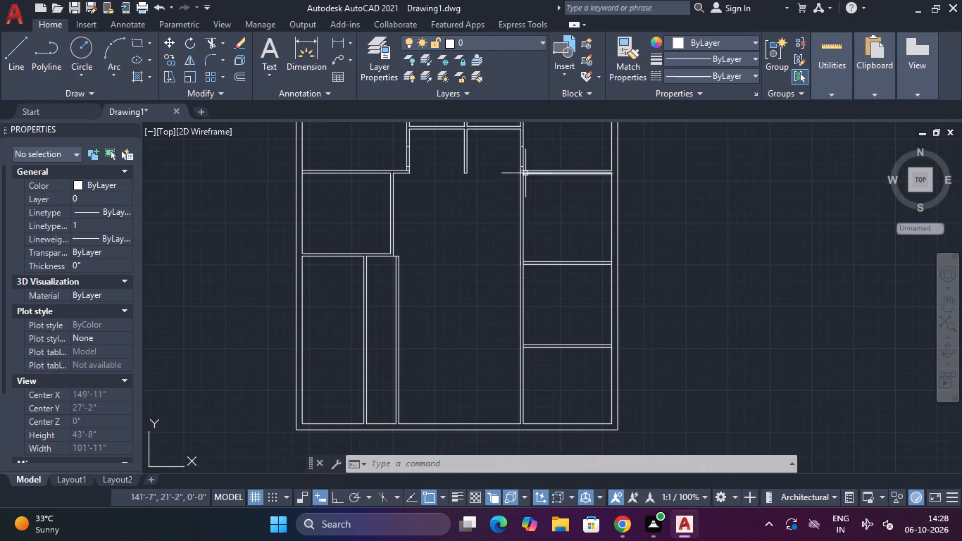
{"action": "scroll", "coordinate": [523, 178], "scroll_direction": "up", "scroll_amount": 2}
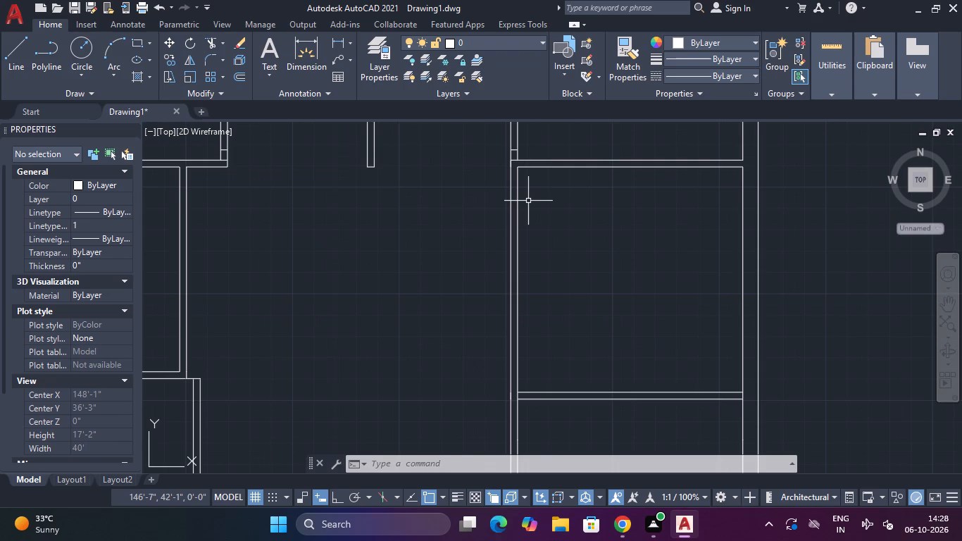
{"action": "type", "text": "L"}
{"action": "key", "text": "space"}
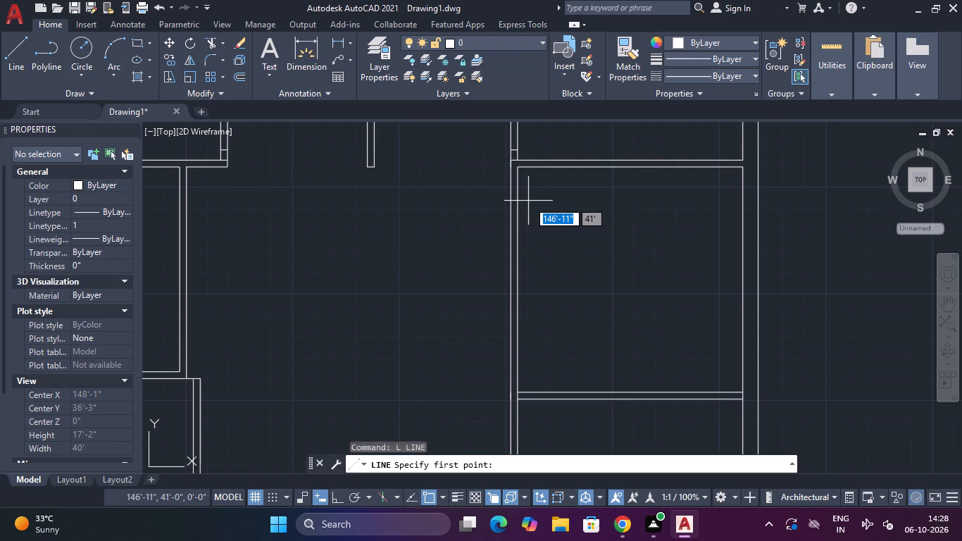
{"action": "scroll", "coordinate": [524, 386], "scroll_direction": "up", "scroll_amount": 4}
{"action": "middle_click_drag", "start_coordinate": [533, 361], "coordinate": [630, 256]}
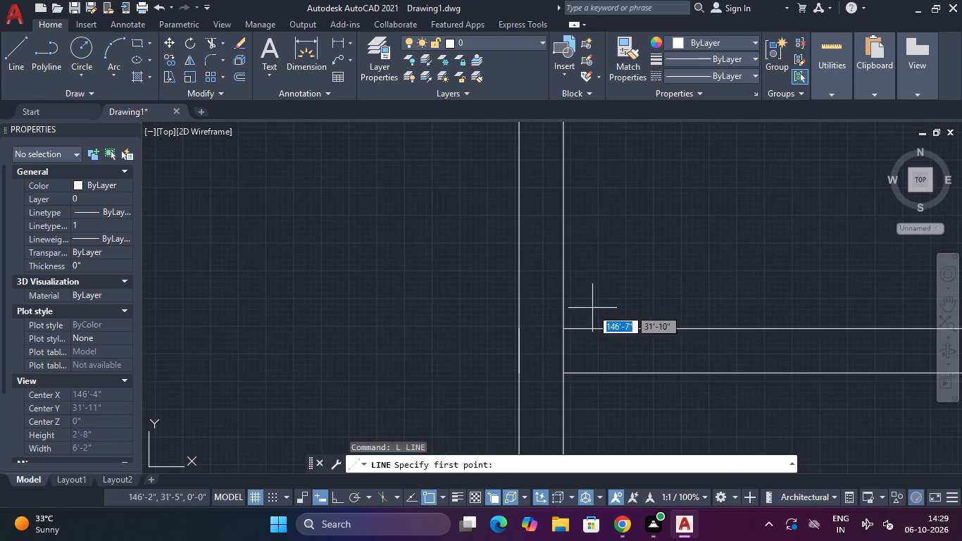
{"action": "left_click", "coordinate": [566, 329]}
{"action": "left_click", "coordinate": [522, 328]}
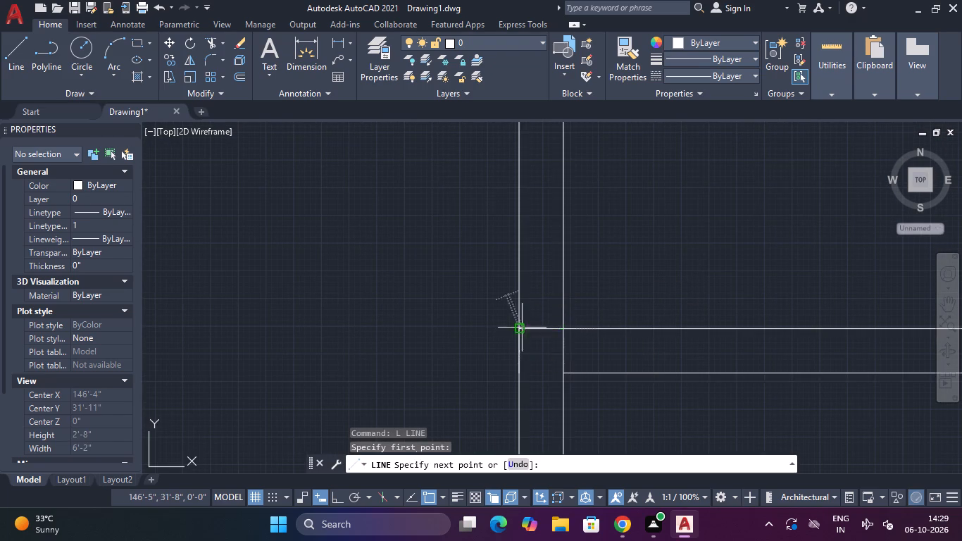
{"action": "key", "text": "Escape"}
Offset the new cross line in the vertical partition 6" upward.
{"action": "type", "text": "O"}
{"action": "key", "text": "space"}
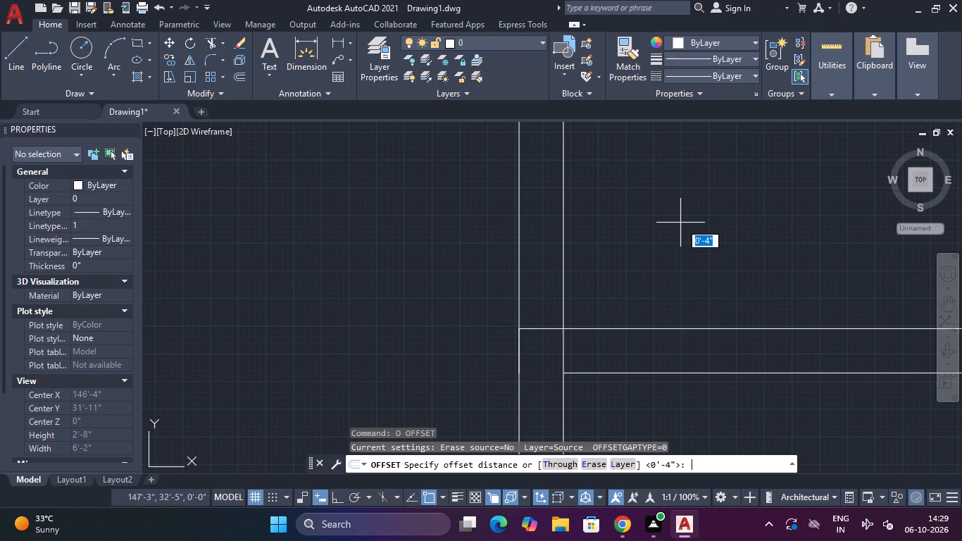
{"action": "type", "text": "6\""}
{"action": "key", "text": "Return"}
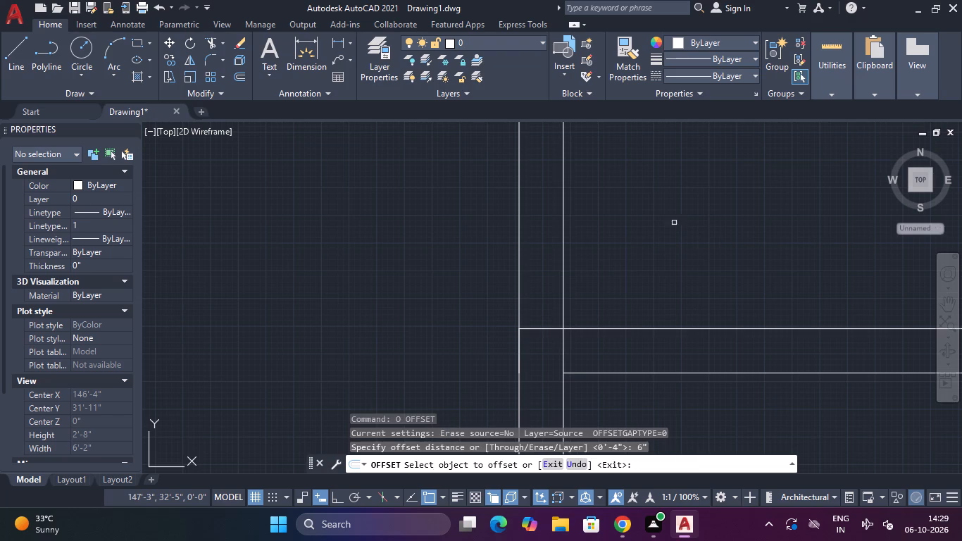
{"action": "left_click", "coordinate": [539, 328]}
{"action": "left_click", "coordinate": [544, 297]}
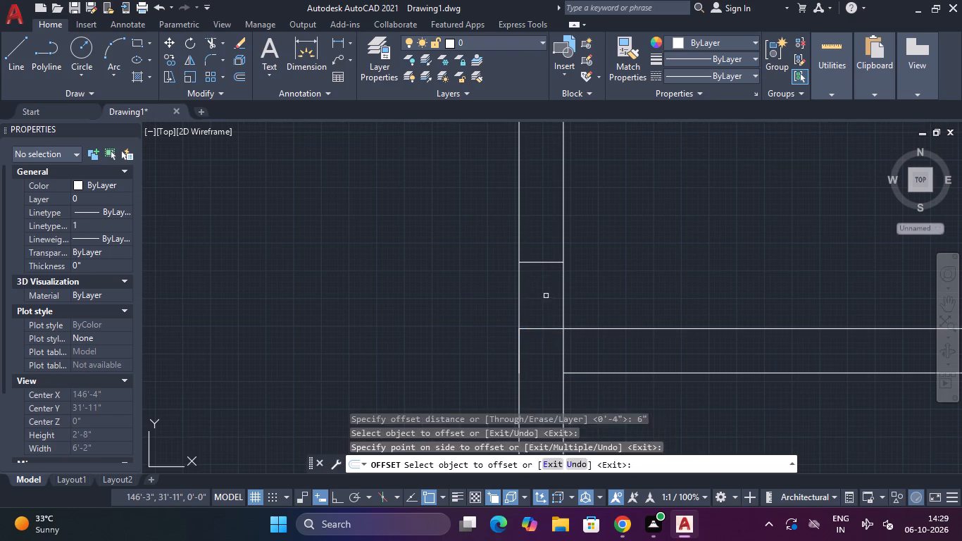
{"action": "key", "text": "Escape"}
{"action": "key", "text": "Escape"}
Offset the upper cross line 2'6" upward to mark the opening in the vertical partition.
{"action": "type", "text": "O"}
{"action": "key", "text": "space"}
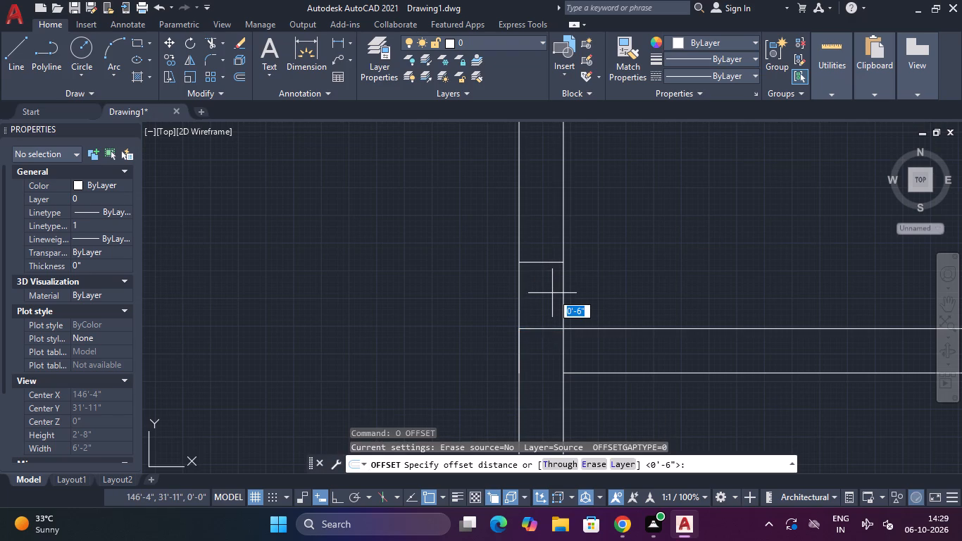
{"action": "key", "text": "2"}
{"action": "key", "text": "apostrophe"}
{"action": "type", "text": "6\""}
{"action": "key", "text": "Return"}
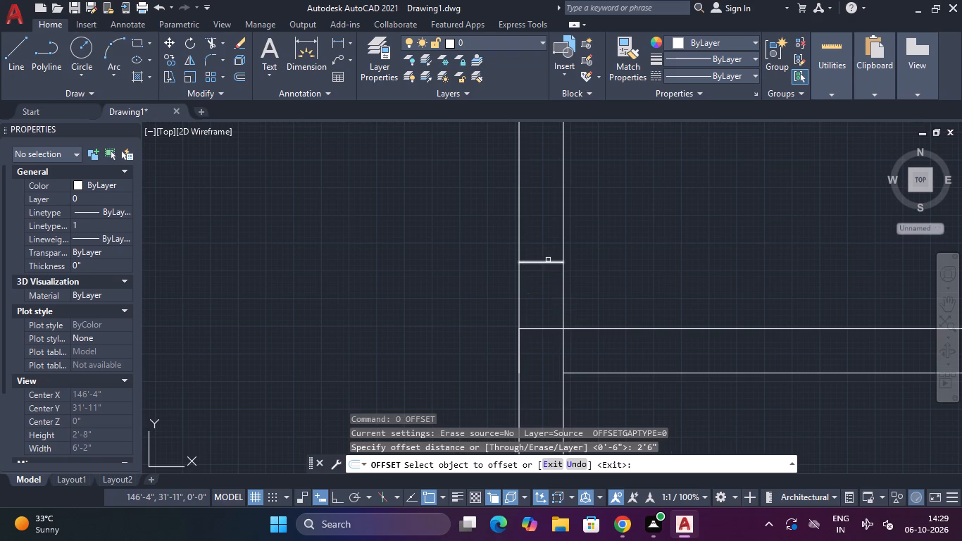
{"action": "left_click", "coordinate": [548, 260]}
{"action": "left_click", "coordinate": [548, 263]}
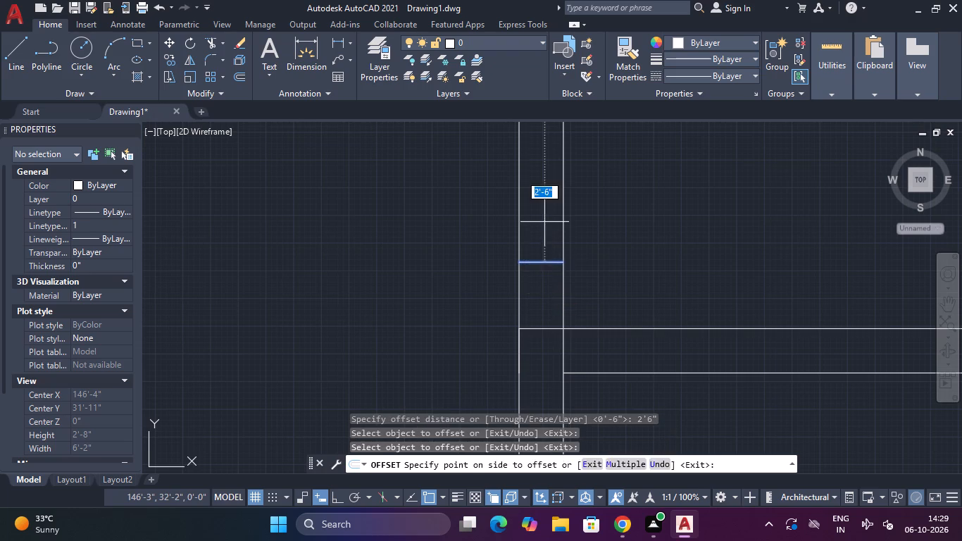
{"action": "left_click", "coordinate": [544, 221]}
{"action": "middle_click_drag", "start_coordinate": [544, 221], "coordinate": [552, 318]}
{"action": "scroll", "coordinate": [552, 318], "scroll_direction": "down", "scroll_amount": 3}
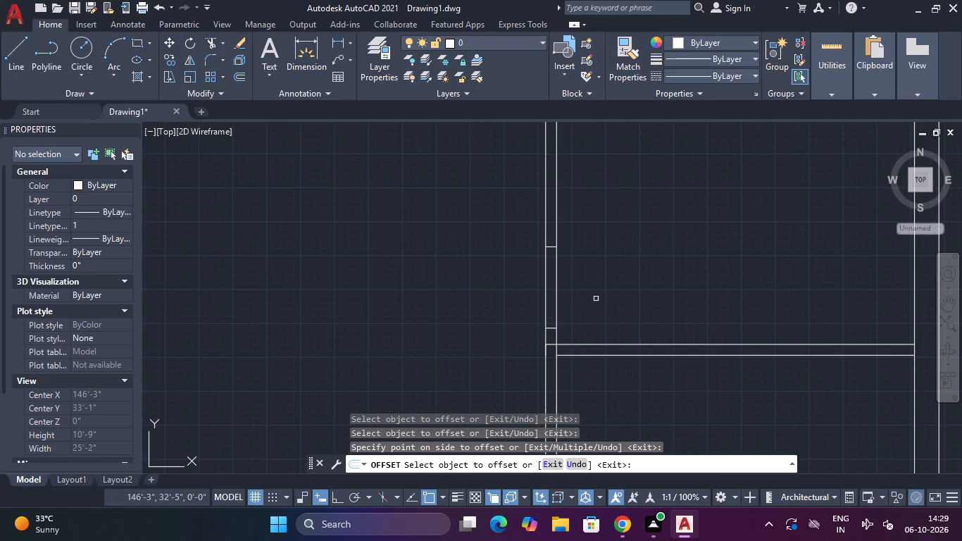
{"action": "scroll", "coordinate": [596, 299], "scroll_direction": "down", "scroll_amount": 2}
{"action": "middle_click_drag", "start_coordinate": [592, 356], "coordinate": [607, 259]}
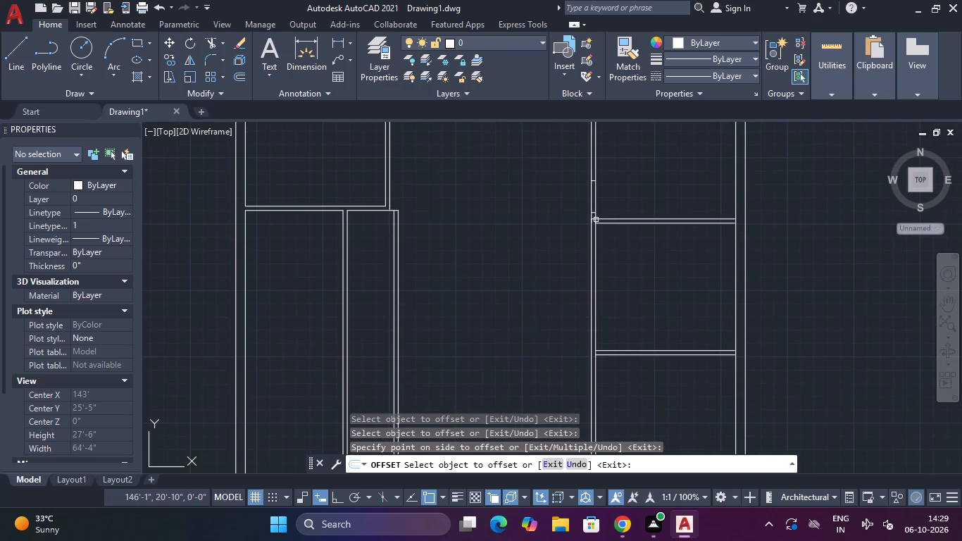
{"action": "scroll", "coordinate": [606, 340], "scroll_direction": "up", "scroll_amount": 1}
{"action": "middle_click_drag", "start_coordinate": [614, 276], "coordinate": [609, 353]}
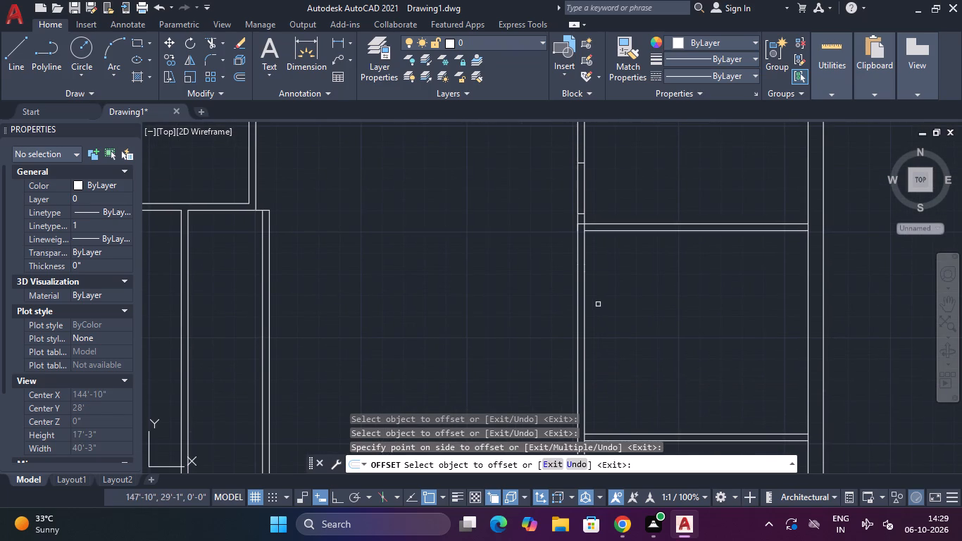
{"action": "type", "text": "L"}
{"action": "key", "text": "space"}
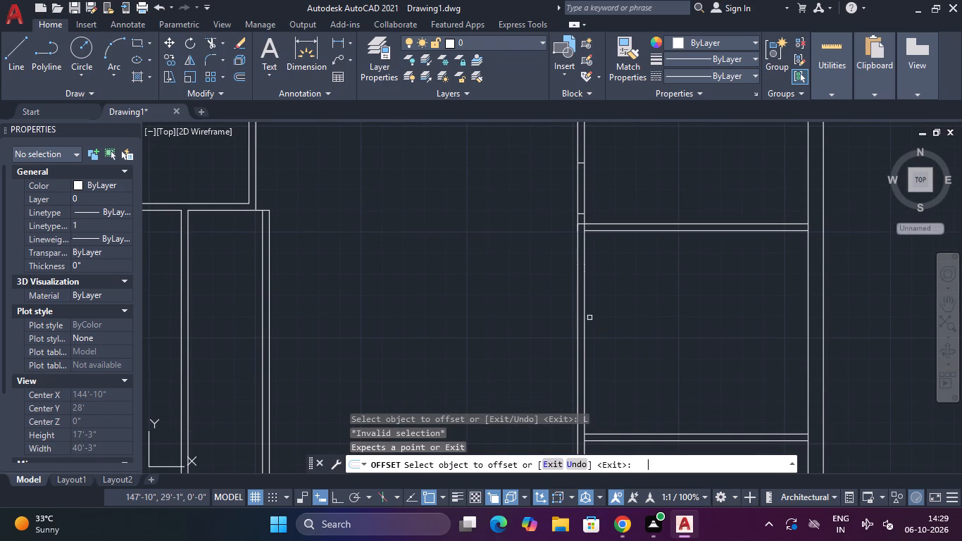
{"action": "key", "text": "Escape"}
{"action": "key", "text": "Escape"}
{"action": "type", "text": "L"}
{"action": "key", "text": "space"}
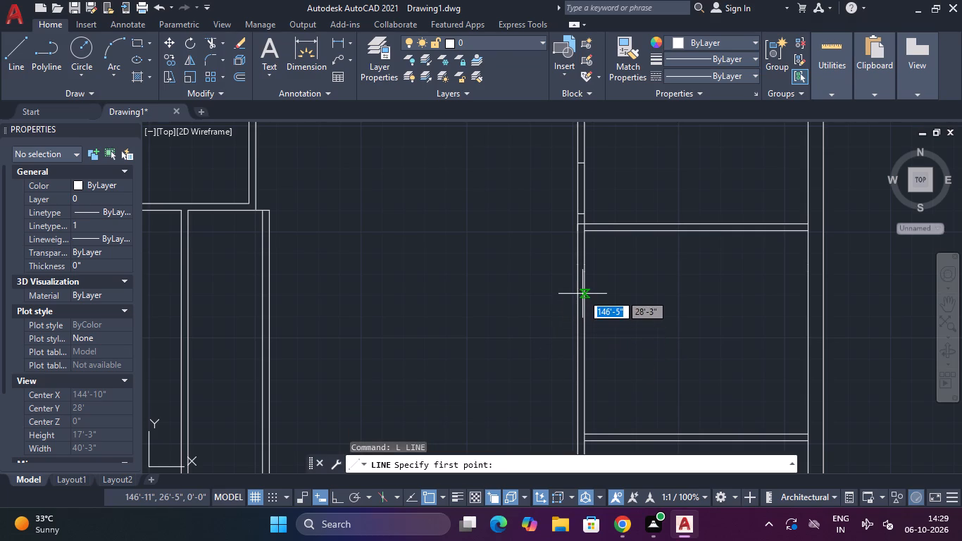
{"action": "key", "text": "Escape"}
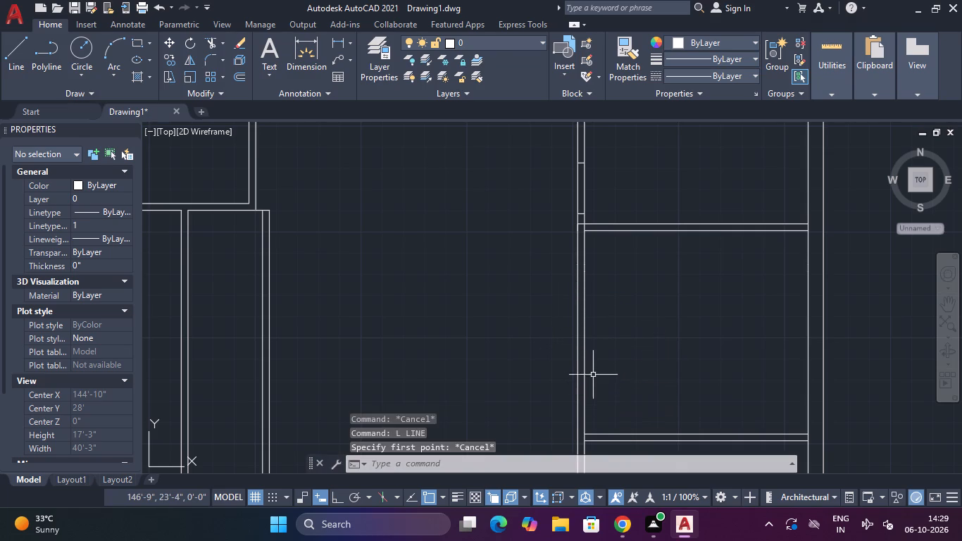
Draw a short line across the vertical partition about midway along the room above the bottom-right room.
{"action": "middle_click_drag", "start_coordinate": [594, 341], "coordinate": [594, 271]}
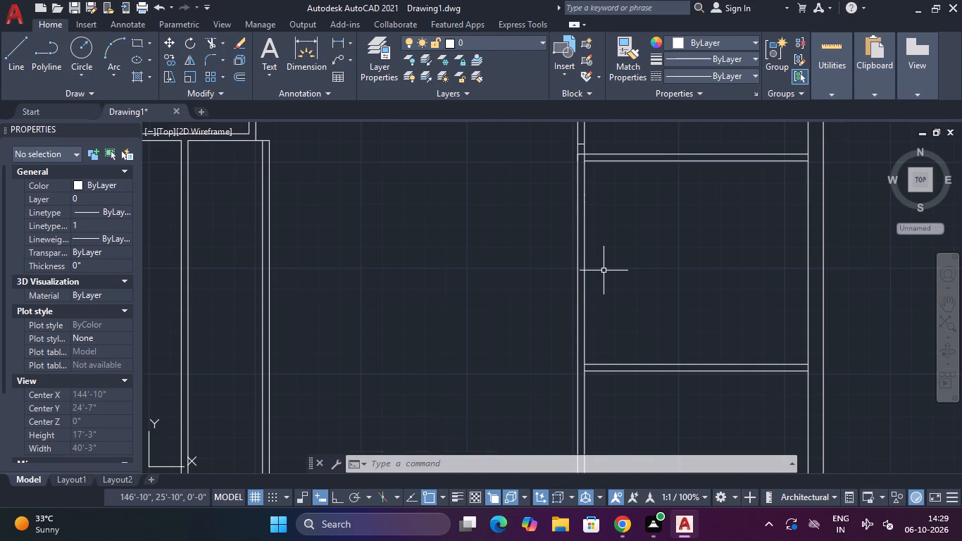
{"action": "type", "text": "L"}
{"action": "key", "text": "space"}
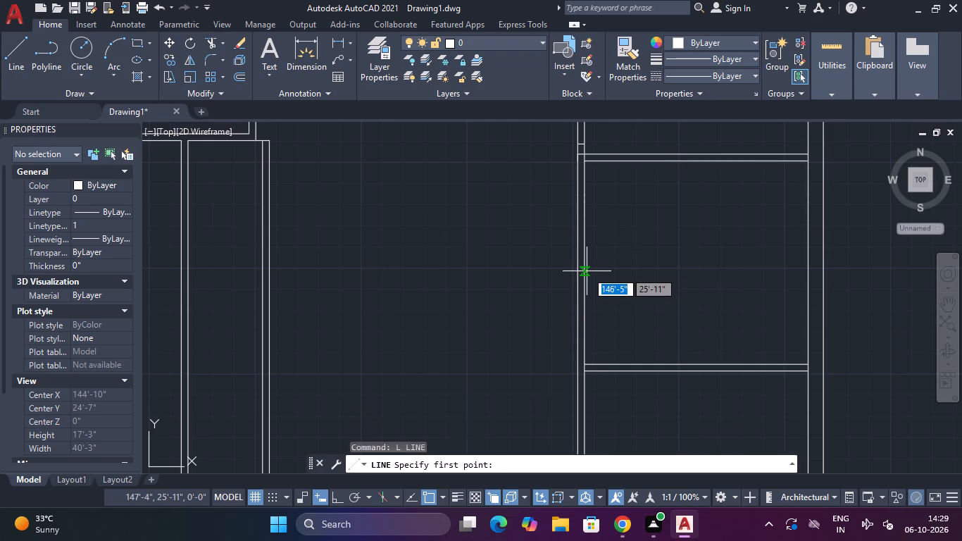
{"action": "scroll", "coordinate": [587, 271], "scroll_direction": "up", "scroll_amount": 4}
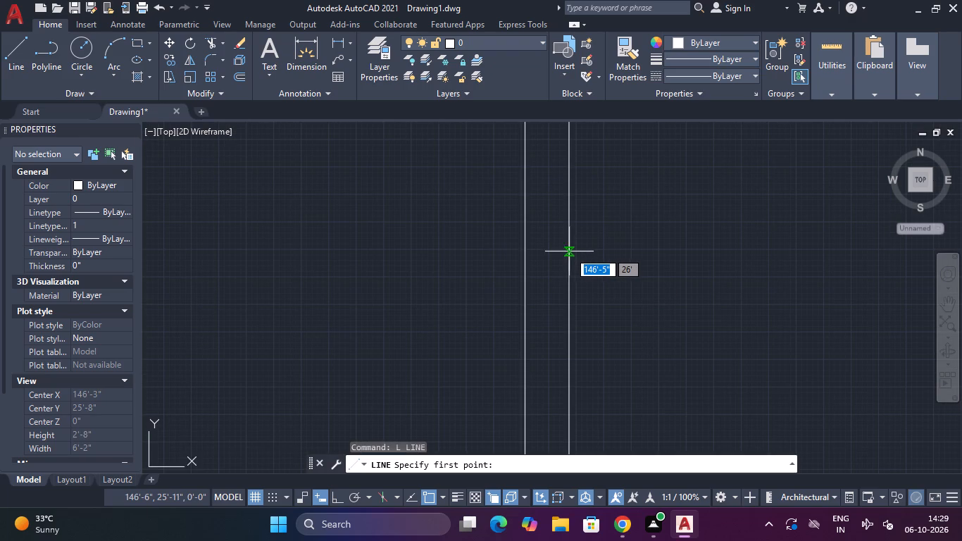
{"action": "left_click", "coordinate": [570, 251]}
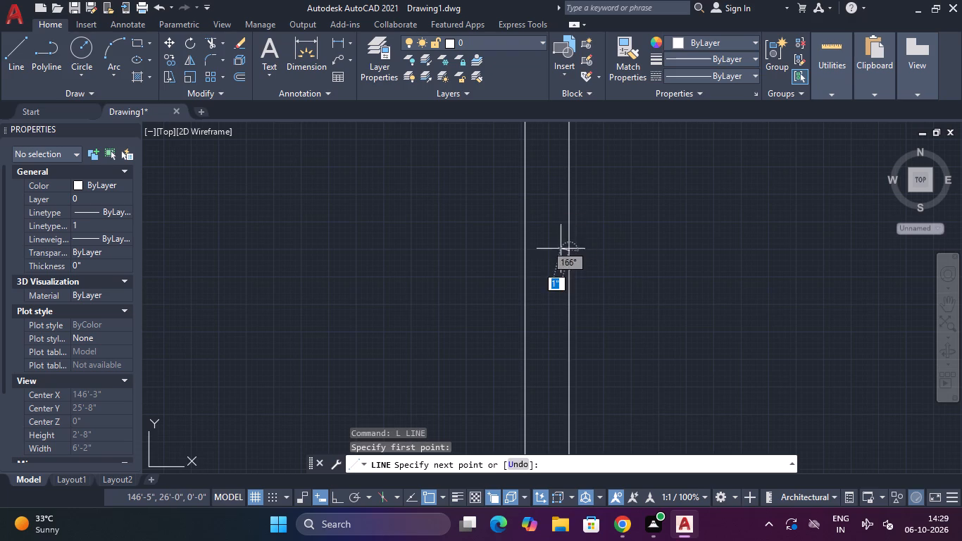
{"action": "left_click", "coordinate": [520, 251]}
{"action": "key", "text": "Escape"}
{"action": "scroll", "coordinate": [570, 247], "scroll_direction": "down", "scroll_amount": 5}
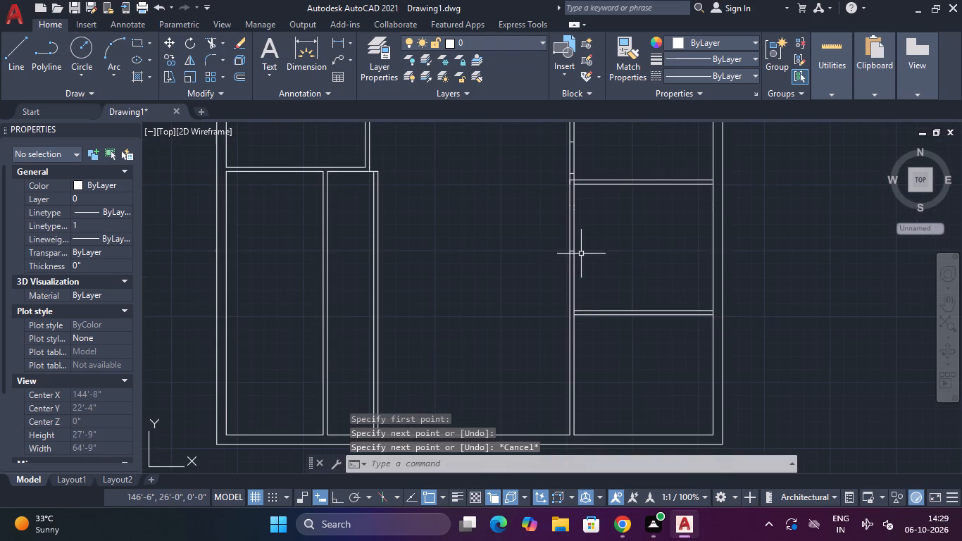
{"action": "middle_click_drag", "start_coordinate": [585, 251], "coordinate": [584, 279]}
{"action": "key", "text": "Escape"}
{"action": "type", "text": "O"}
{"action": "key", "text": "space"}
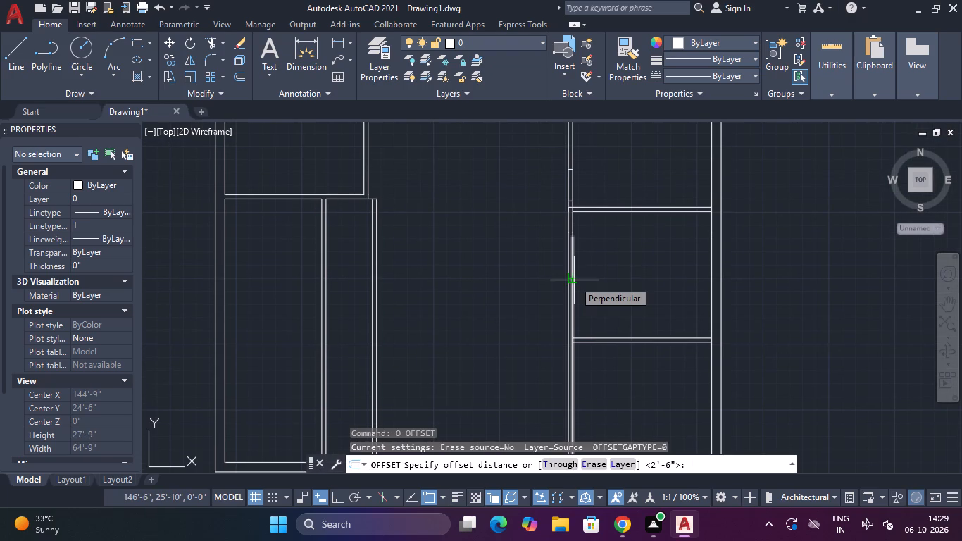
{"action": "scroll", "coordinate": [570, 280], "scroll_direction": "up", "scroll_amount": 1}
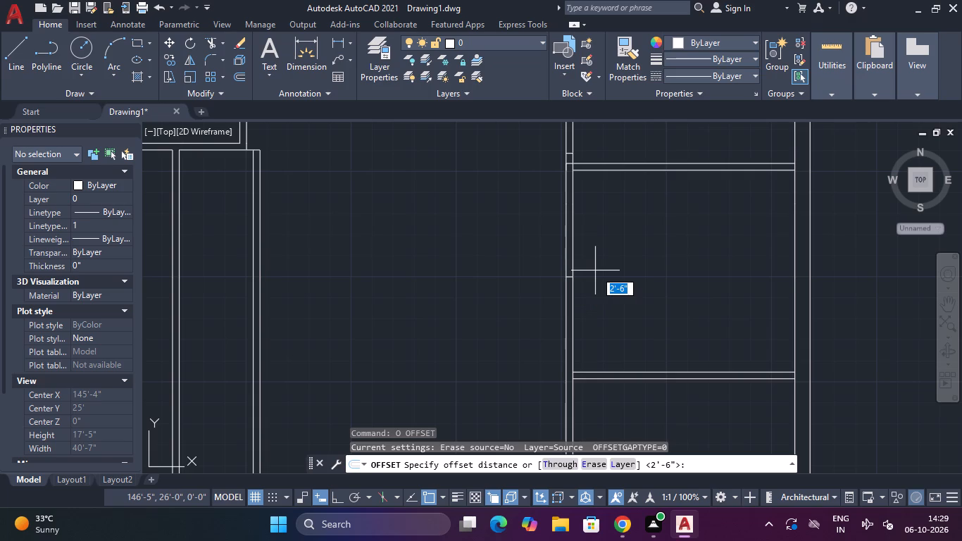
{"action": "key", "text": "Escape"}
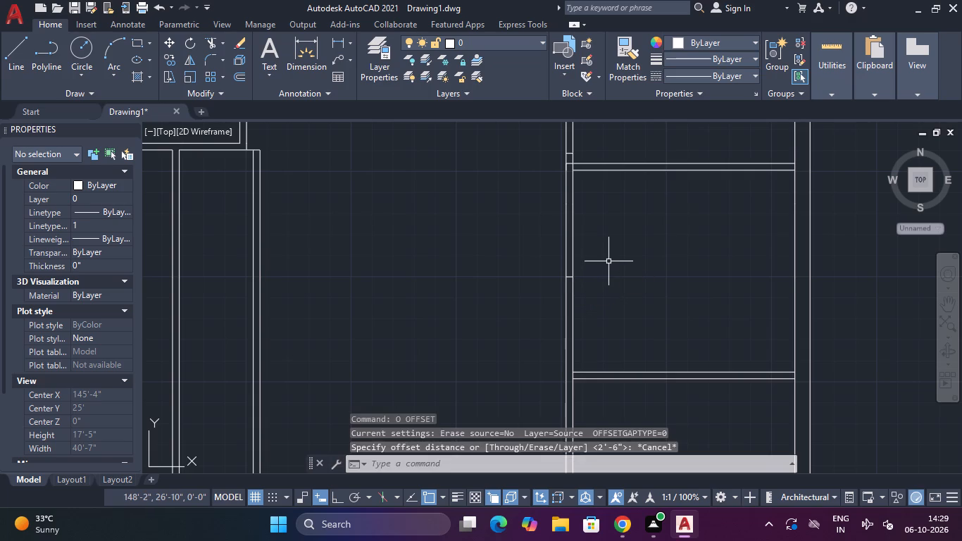
Offset the mid-room cross line in the right-hand vertical partition 1'3" upward and 1'3" downward to mark a 2'6" opening.
{"action": "type", "text": "O"}
{"action": "key", "text": "space"}
{"action": "type", "text": "1'"}
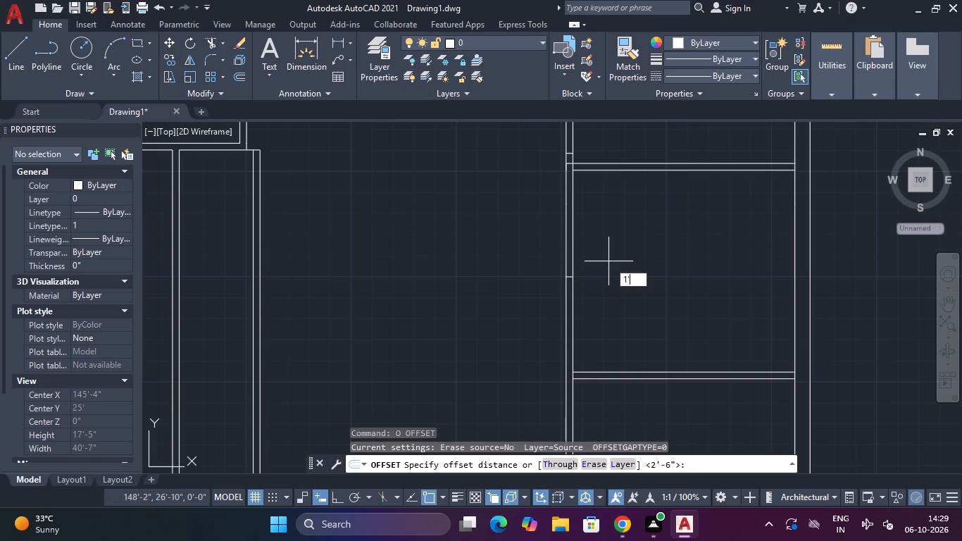
{"action": "type", "text": "3\""}
{"action": "key", "text": "Return"}
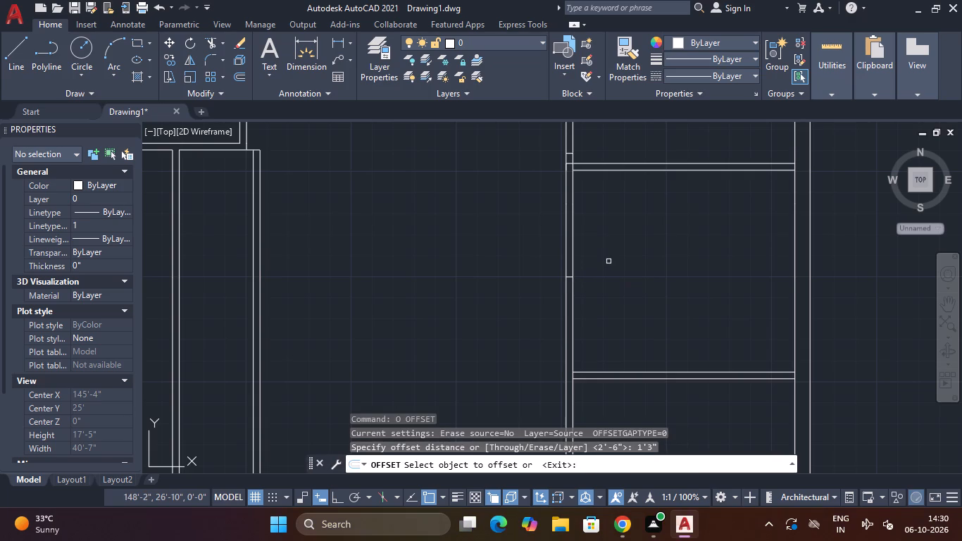
{"action": "scroll", "coordinate": [572, 273], "scroll_direction": "up", "scroll_amount": 3}
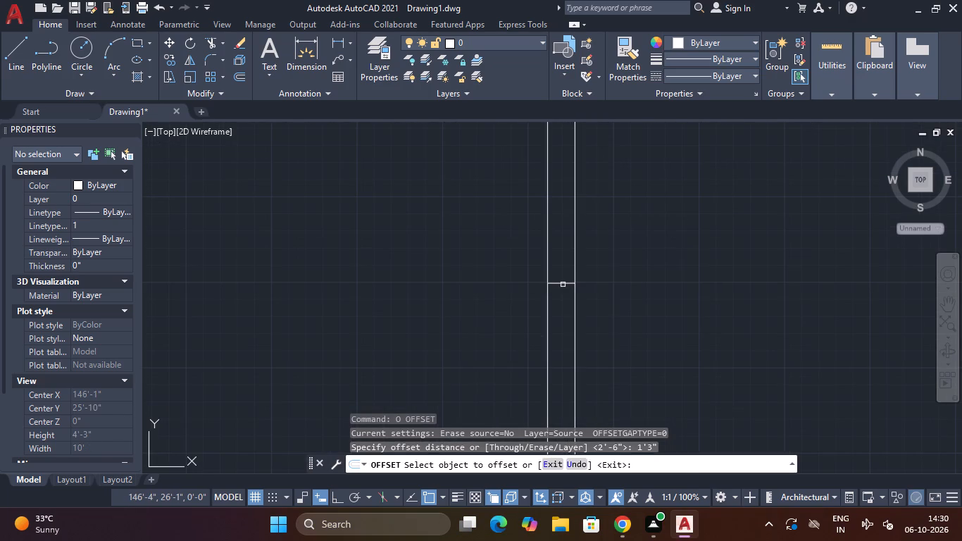
{"action": "left_click", "coordinate": [563, 282]}
{"action": "left_click", "coordinate": [567, 223]}
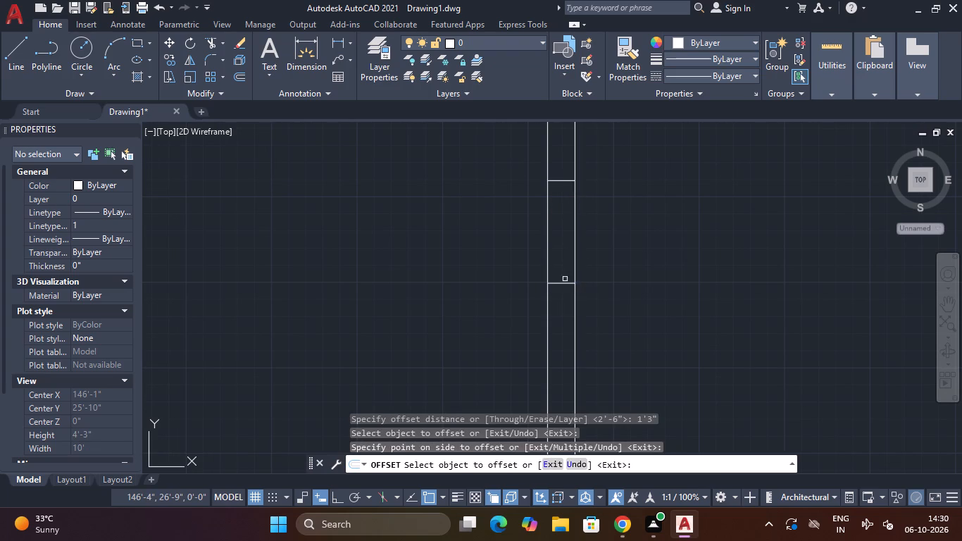
{"action": "left_click", "coordinate": [562, 283]}
{"action": "left_click", "coordinate": [561, 326]}
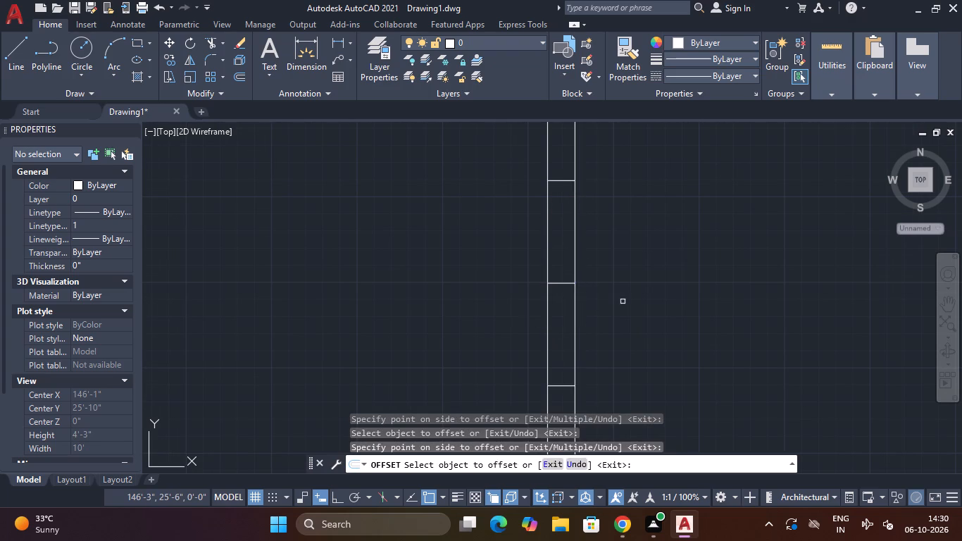
{"action": "scroll", "coordinate": [623, 301], "scroll_direction": "down", "scroll_amount": 3}
{"action": "middle_click_drag", "start_coordinate": [633, 292], "coordinate": [618, 285]}
{"action": "key", "text": "Escape"}
{"action": "key", "text": "t"}
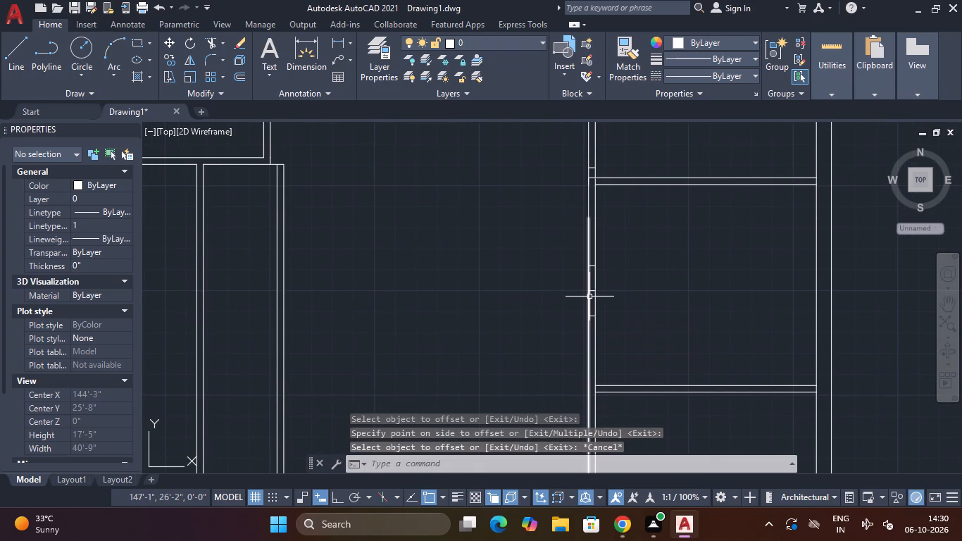
{"action": "key", "text": "Escape"}
Extend both lines of the horizontal partition above the bottom-right room across the vertical partition to its far face.
{"action": "scroll", "coordinate": [589, 297], "scroll_direction": "down", "scroll_amount": 2}
{"action": "scroll", "coordinate": [548, 328], "scroll_direction": "up", "scroll_amount": 1}
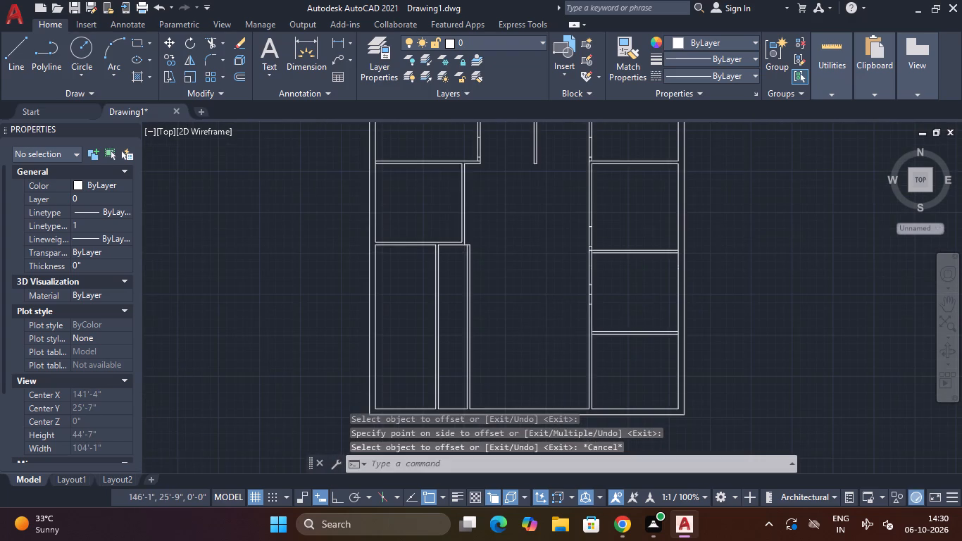
{"action": "middle_click_drag", "start_coordinate": [548, 328], "coordinate": [556, 189]}
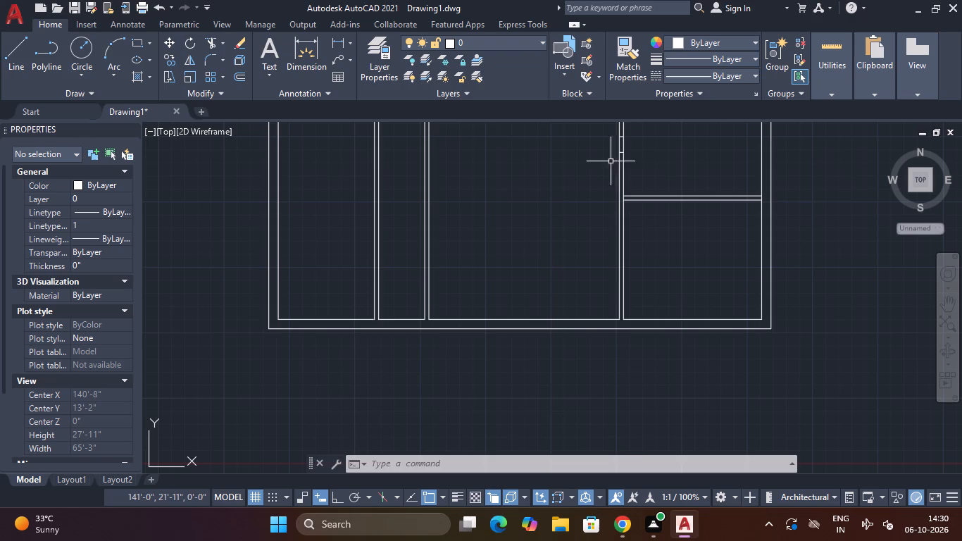
{"action": "scroll", "coordinate": [619, 188], "scroll_direction": "up", "scroll_amount": 2}
{"action": "scroll", "coordinate": [619, 191], "scroll_direction": "down", "scroll_amount": 2}
{"action": "middle_click_drag", "start_coordinate": [677, 244], "coordinate": [629, 321]}
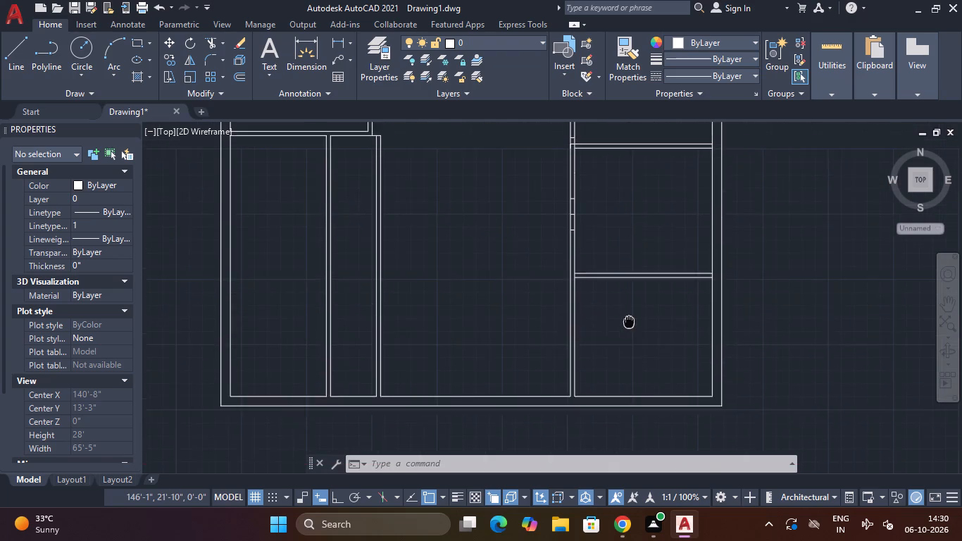
{"action": "middle_click_drag", "start_coordinate": [629, 321], "coordinate": [607, 342]}
{"action": "scroll", "coordinate": [575, 309], "scroll_direction": "up", "scroll_amount": 2}
{"action": "type", "text": "EX"}
{"action": "key", "text": "Return"}
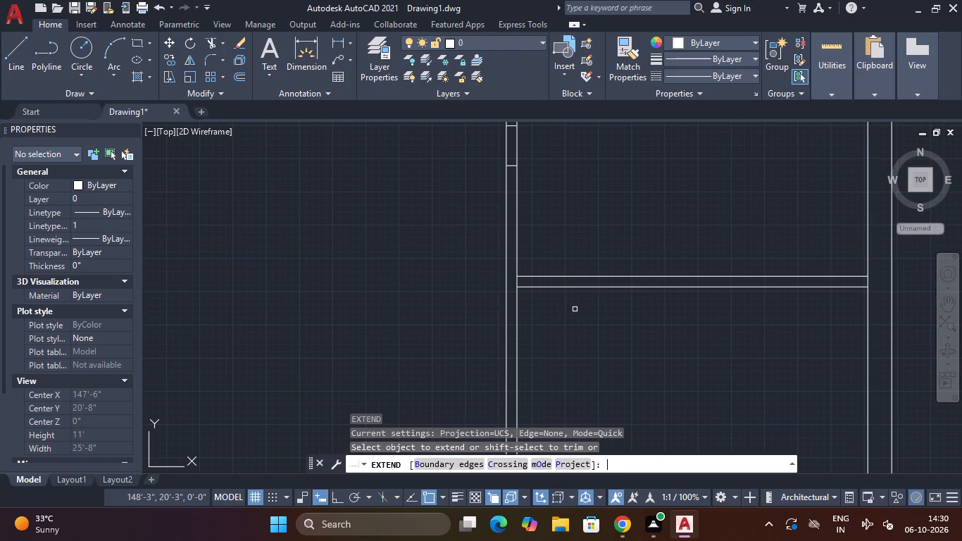
{"action": "left_click", "coordinate": [543, 287]}
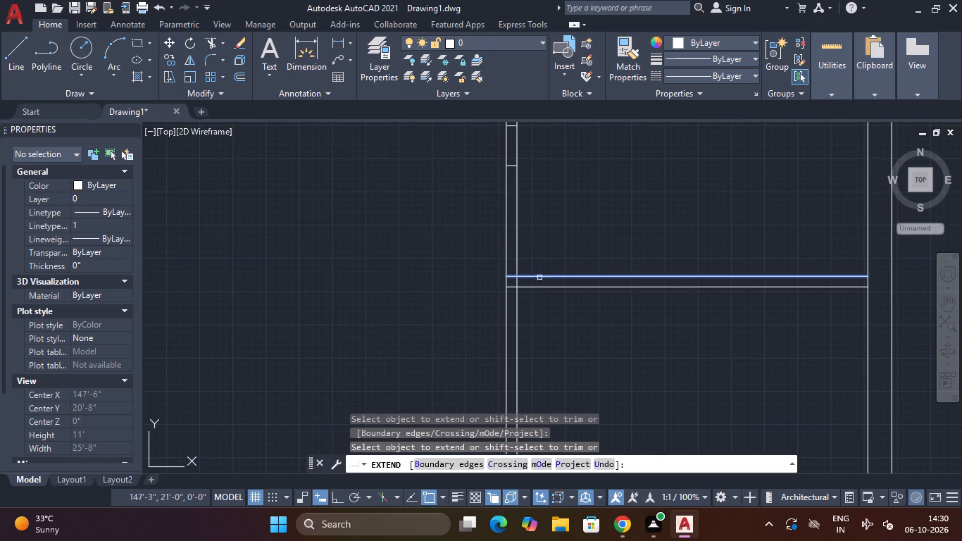
{"action": "left_click", "coordinate": [539, 275]}
{"action": "key", "text": "Escape"}
Trim away both vertical partition lines beside the bottom-right room, below the horizontal partition.
{"action": "scroll", "coordinate": [550, 306], "scroll_direction": "down", "scroll_amount": 3}
{"action": "middle_click_drag", "start_coordinate": [551, 321], "coordinate": [568, 297]}
{"action": "key", "text": "Escape"}
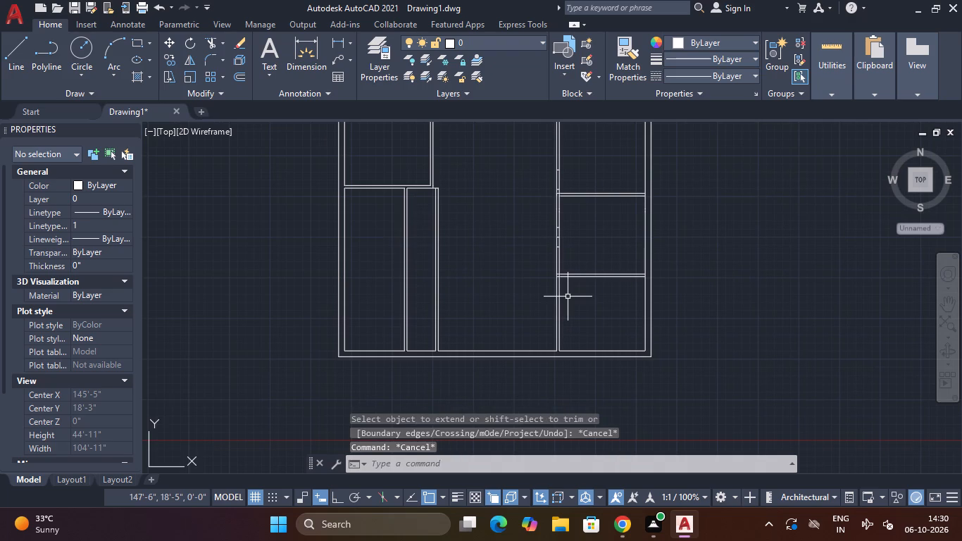
{"action": "type", "text": "TR"}
{"action": "key", "text": "space"}
{"action": "left_click", "coordinate": [570, 296]}
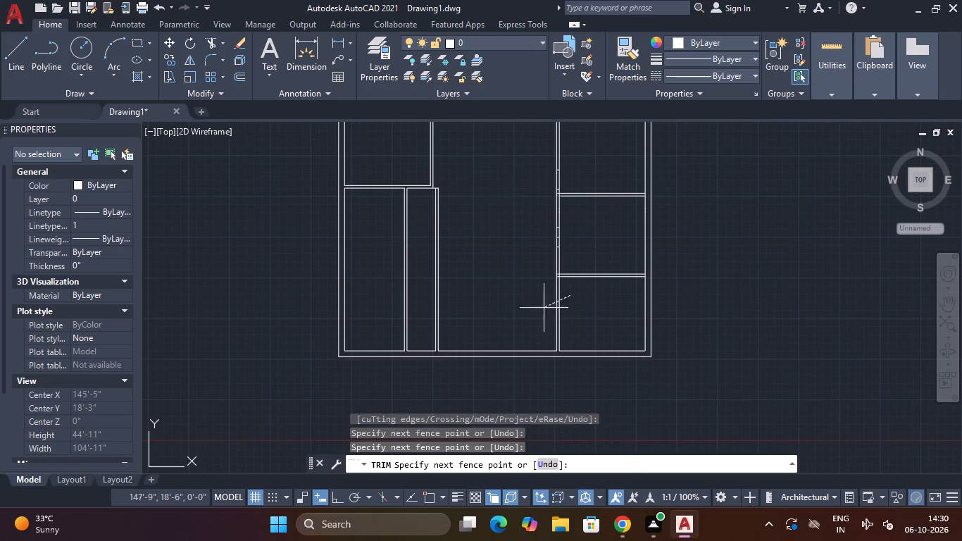
{"action": "left_click", "coordinate": [523, 316]}
{"action": "key", "text": "Escape"}
Extend the bottom wall's inner line to close the gap left where the removed partition met it.
{"action": "scroll", "coordinate": [551, 361], "scroll_direction": "up", "scroll_amount": 3}
{"action": "type", "text": "EX"}
{"action": "key", "text": "Return"}
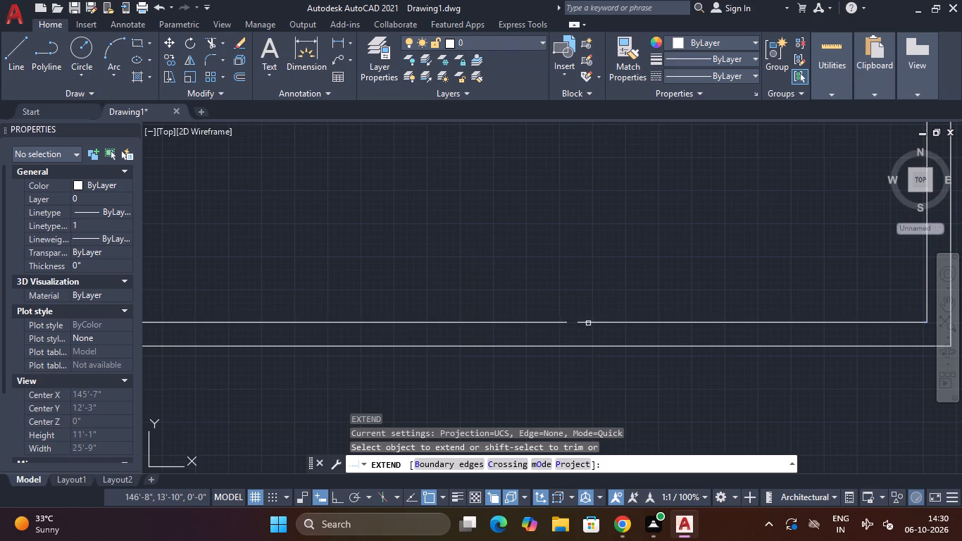
{"action": "left_click", "coordinate": [588, 321]}
{"action": "scroll", "coordinate": [597, 282], "scroll_direction": "down", "scroll_amount": 3}
{"action": "middle_click_drag", "start_coordinate": [597, 247], "coordinate": [586, 346]}
{"action": "scroll", "coordinate": [585, 302], "scroll_direction": "up", "scroll_amount": 3}
{"action": "key", "text": "Escape"}
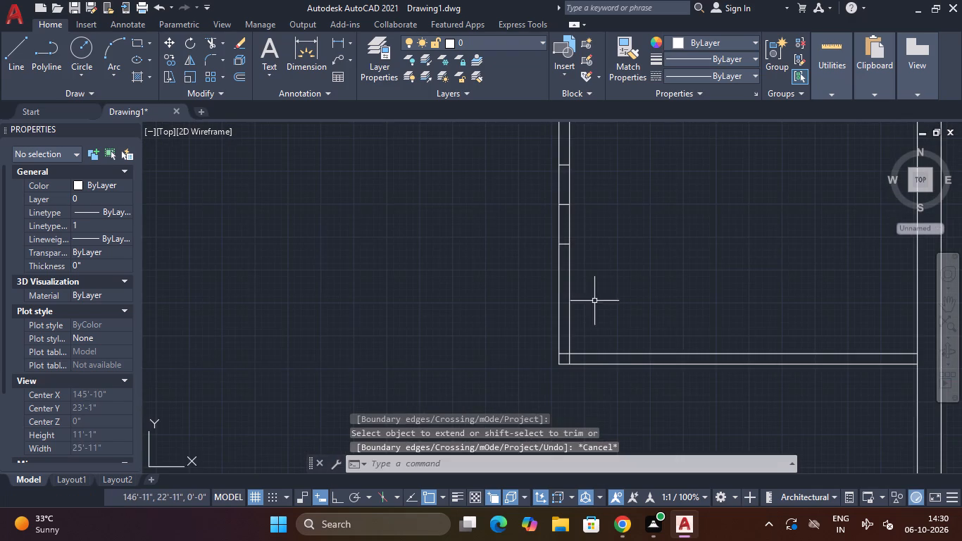
Examine the partitions around the middle-left room and the overall floor plan layout.
{"action": "scroll", "coordinate": [605, 286], "scroll_direction": "down", "scroll_amount": 2}
{"action": "middle_click_drag", "start_coordinate": [594, 291], "coordinate": [573, 437]}
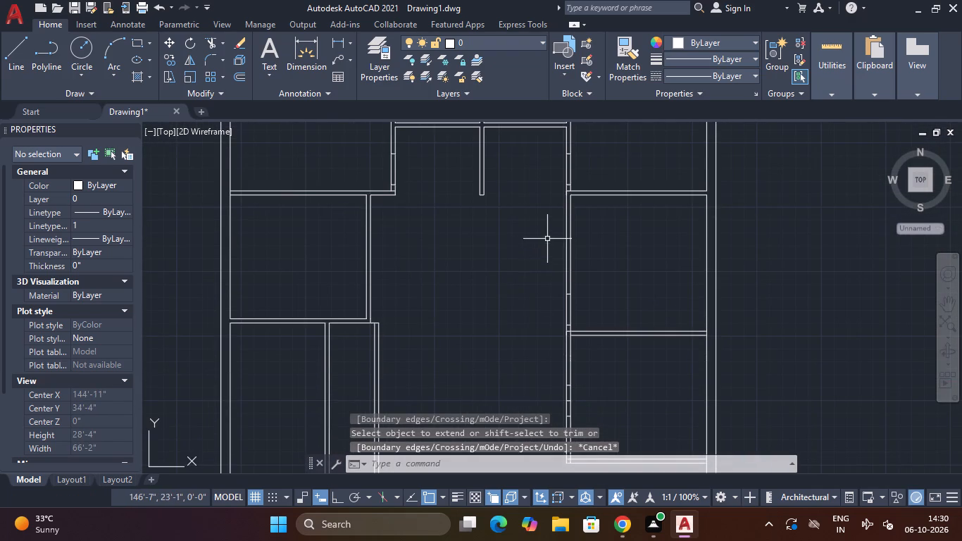
{"action": "middle_click_drag", "start_coordinate": [399, 250], "coordinate": [482, 181]}
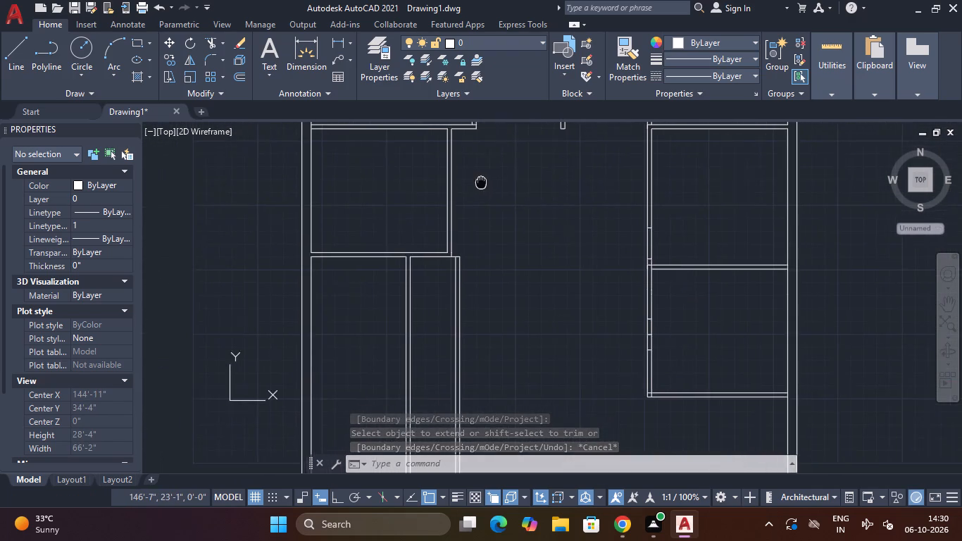
{"action": "middle_click_drag", "start_coordinate": [482, 181], "coordinate": [473, 257]}
{"action": "scroll", "coordinate": [460, 226], "scroll_direction": "up", "scroll_amount": 2}
{"action": "middle_click_drag", "start_coordinate": [463, 226], "coordinate": [463, 290]}
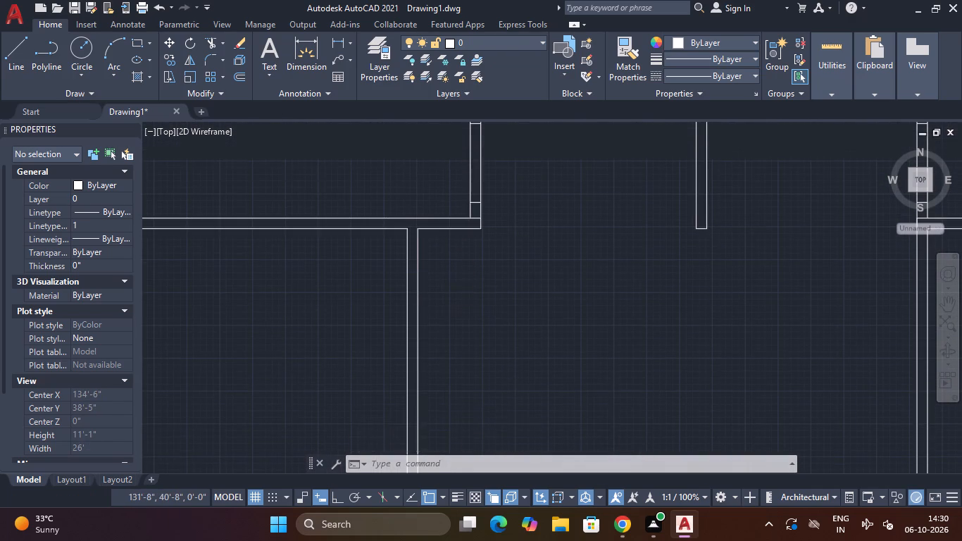
{"action": "key", "text": "Escape"}
{"action": "key", "text": "Escape"}
{"action": "key", "text": "Escape"}
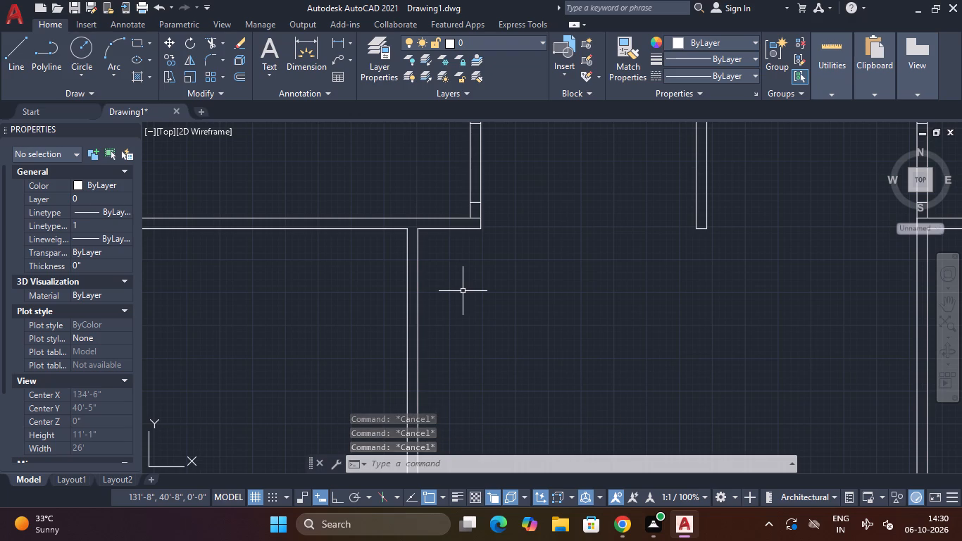
{"action": "scroll", "coordinate": [463, 291], "scroll_direction": "down", "scroll_amount": 4}
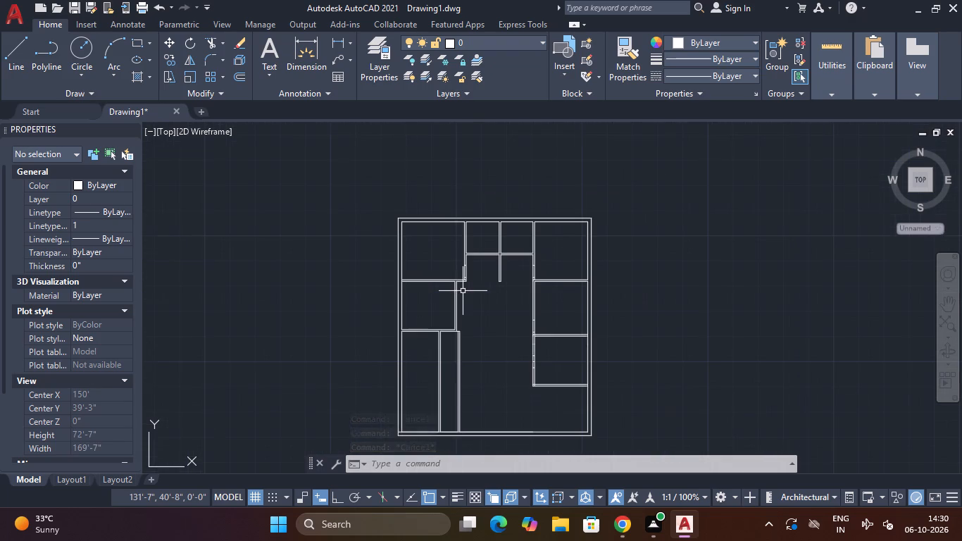
{"action": "scroll", "coordinate": [463, 294], "scroll_direction": "up", "scroll_amount": 1}
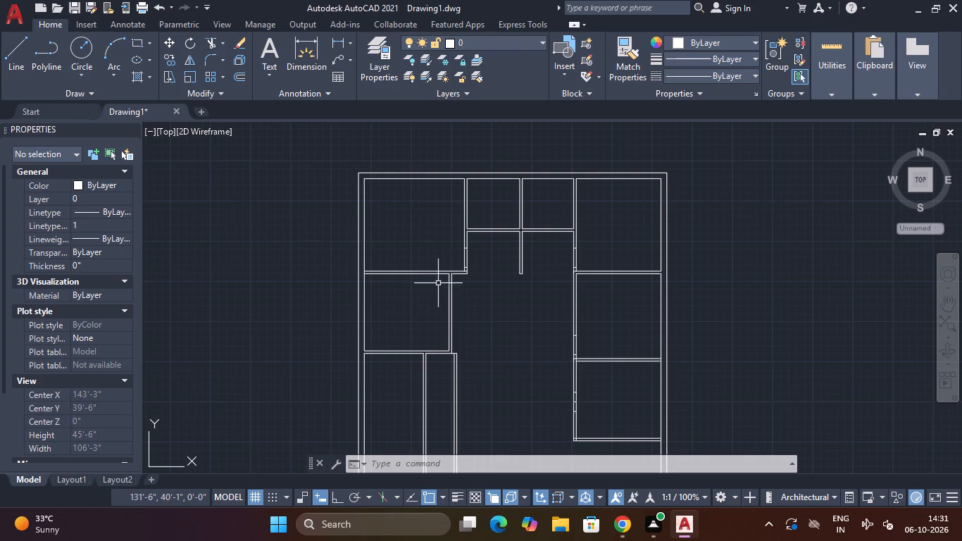
Draw a short line across the middle-left room's right-hand partition, starting from the midpoint of its outer face.
{"action": "scroll", "coordinate": [446, 275], "scroll_direction": "up", "scroll_amount": 2}
{"action": "middle_click_drag", "start_coordinate": [416, 297], "coordinate": [424, 215]}
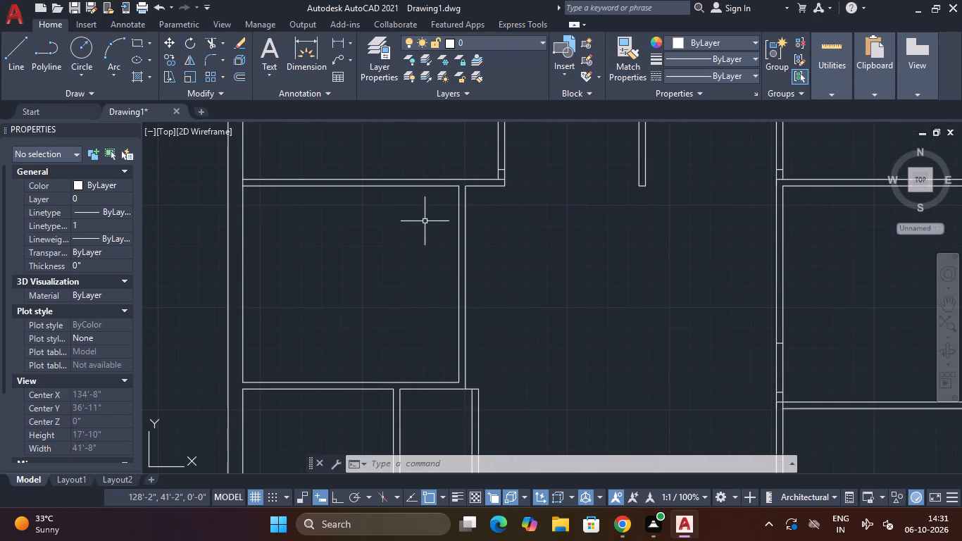
{"action": "scroll", "coordinate": [432, 262], "scroll_direction": "down", "scroll_amount": 2}
{"action": "scroll", "coordinate": [433, 262], "scroll_direction": "up", "scroll_amount": 1}
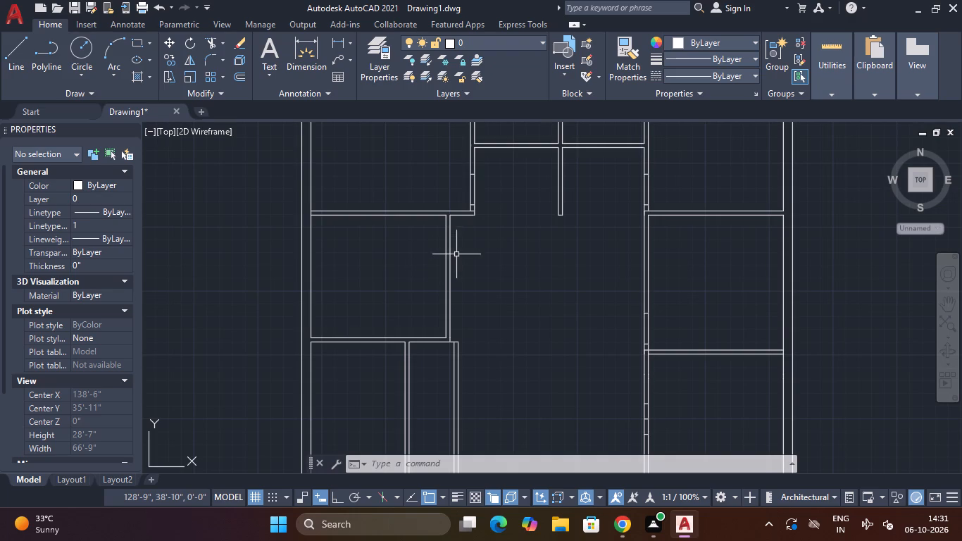
{"action": "type", "text": "L"}
{"action": "key", "text": "space"}
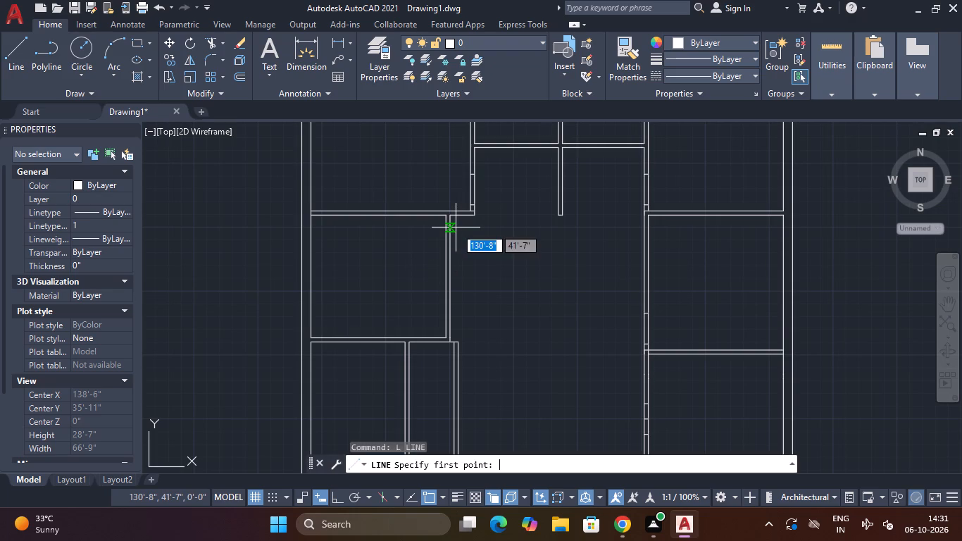
{"action": "scroll", "coordinate": [447, 290], "scroll_direction": "up", "scroll_amount": 3}
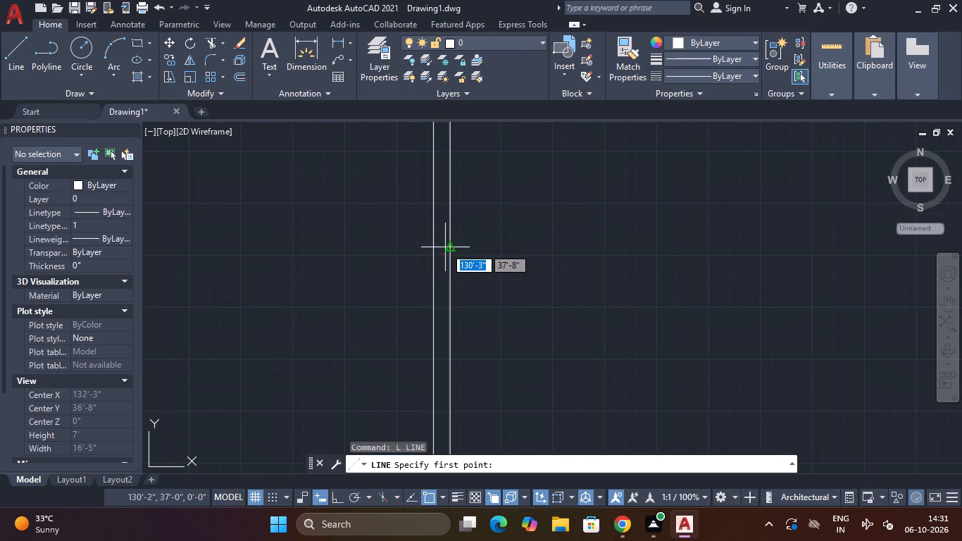
{"action": "scroll", "coordinate": [449, 256], "scroll_direction": "down", "scroll_amount": 3}
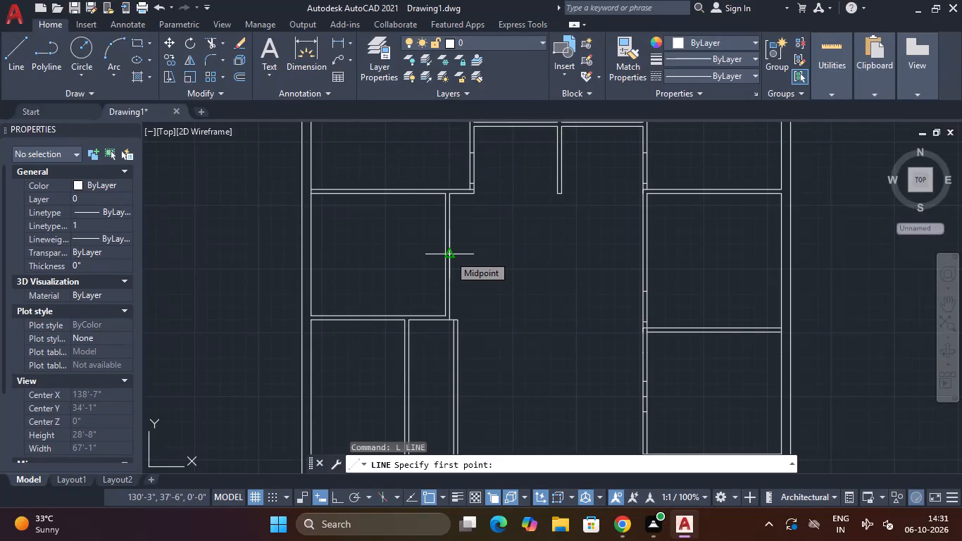
{"action": "left_click", "coordinate": [449, 255]}
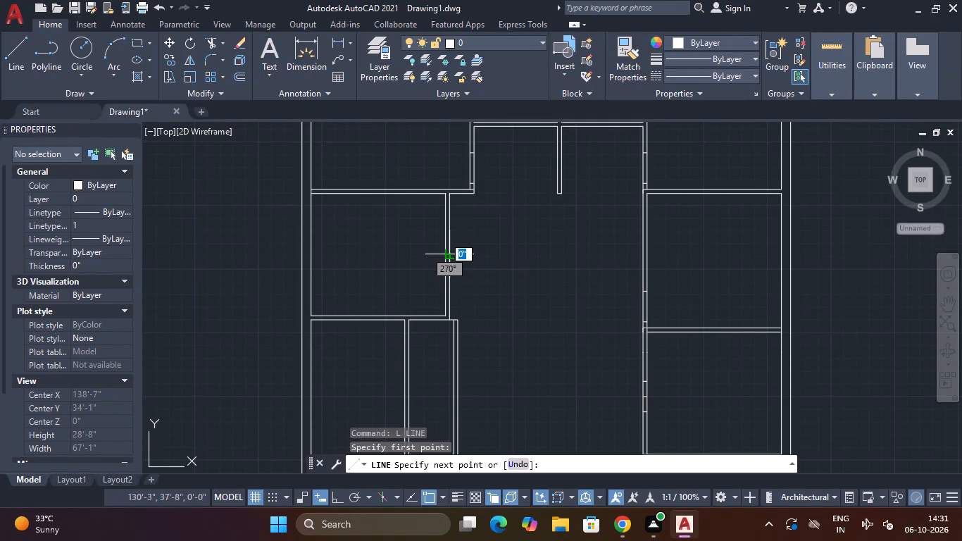
{"action": "scroll", "coordinate": [446, 255], "scroll_direction": "up", "scroll_amount": 4}
{"action": "left_click", "coordinate": [438, 249]}
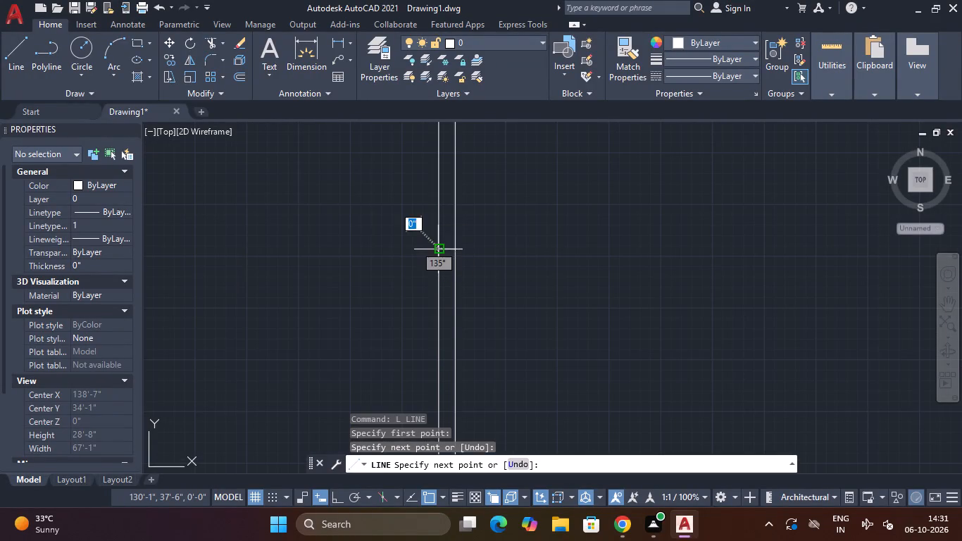
{"action": "key", "text": "Escape"}
Offset the short midpoint line across the middle-left room's right-hand partition by 4', once downward and once upward.
{"action": "scroll", "coordinate": [506, 237], "scroll_direction": "down", "scroll_amount": 3}
{"action": "middle_click_drag", "start_coordinate": [509, 245], "coordinate": [489, 251]}
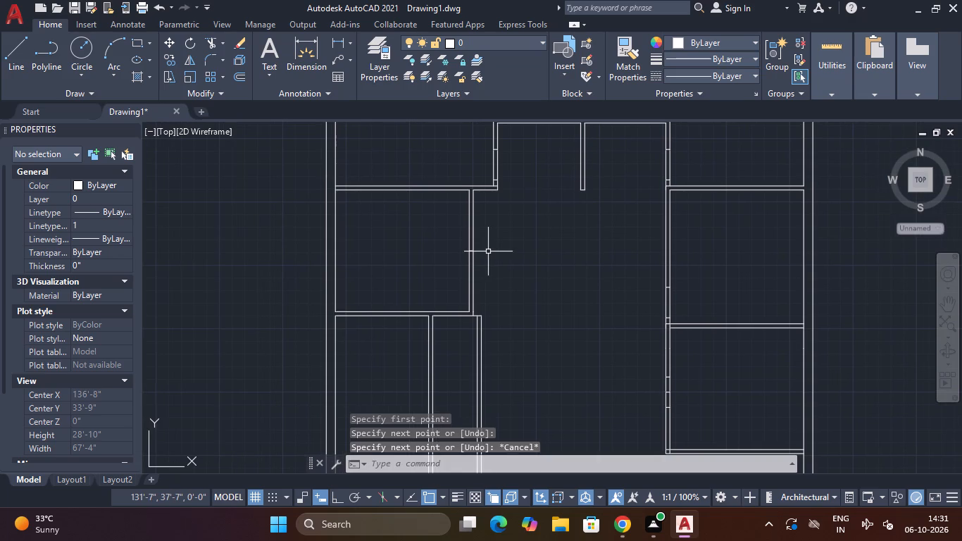
{"action": "type", "text": "O"}
{"action": "key", "text": "space"}
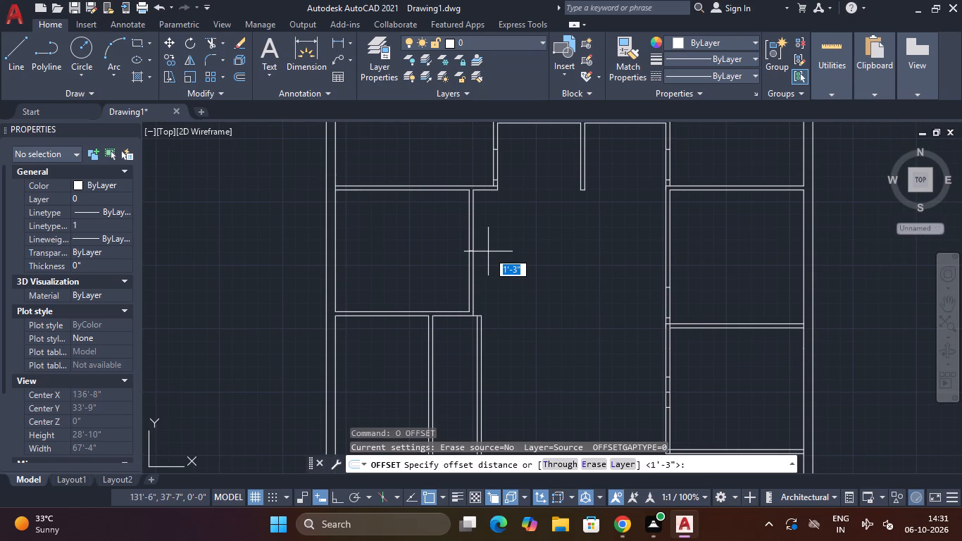
{"action": "type", "text": "4'"}
{"action": "key", "text": "Return"}
{"action": "scroll", "coordinate": [474, 256], "scroll_direction": "up", "scroll_amount": 3}
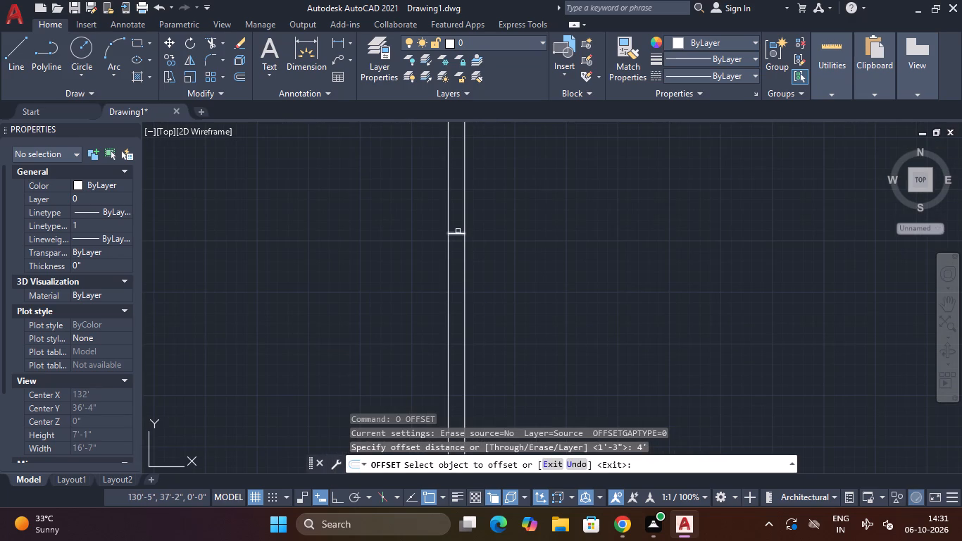
{"action": "left_click", "coordinate": [459, 232]}
{"action": "left_click", "coordinate": [454, 282]}
{"action": "scroll", "coordinate": [465, 277], "scroll_direction": "down", "scroll_amount": 3}
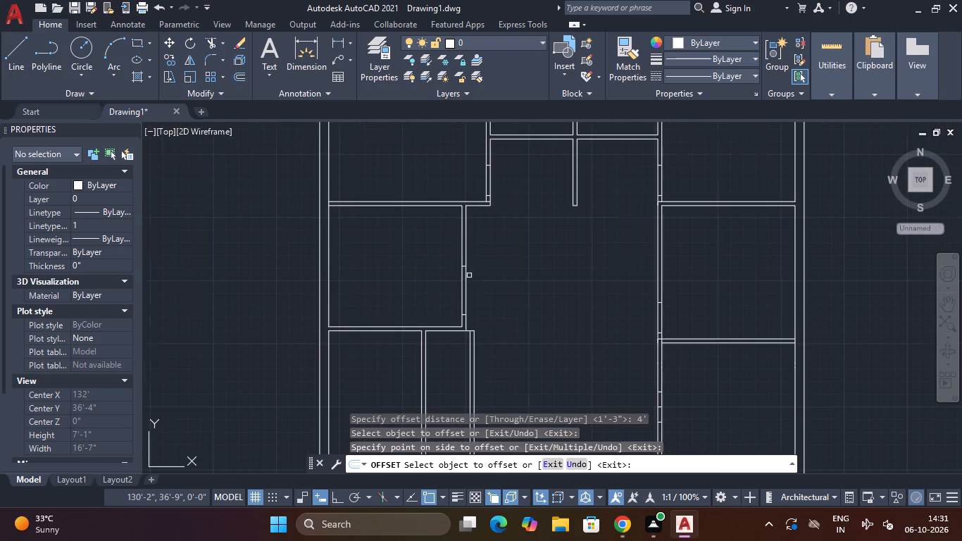
{"action": "middle_click_drag", "start_coordinate": [486, 270], "coordinate": [476, 301]}
{"action": "scroll", "coordinate": [458, 300], "scroll_direction": "up", "scroll_amount": 2}
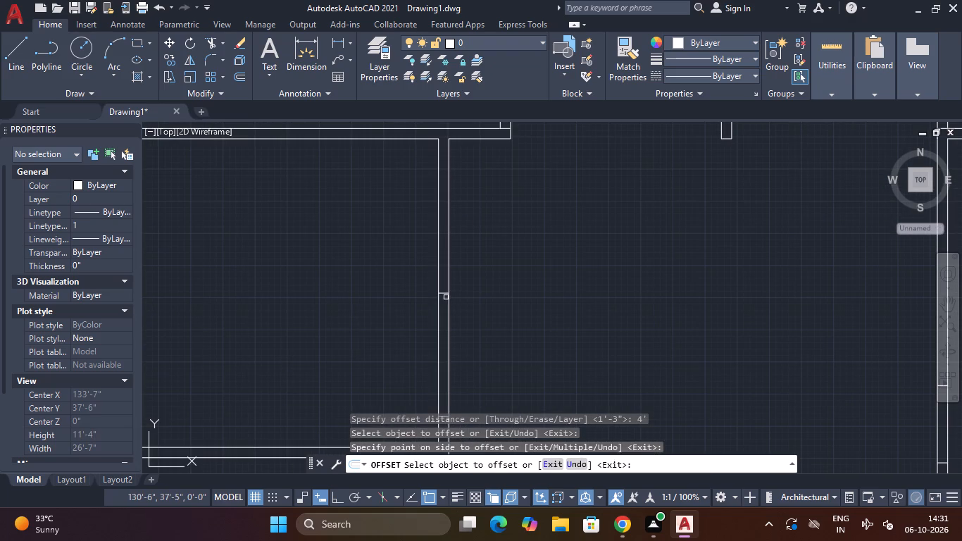
{"action": "left_click", "coordinate": [444, 291]}
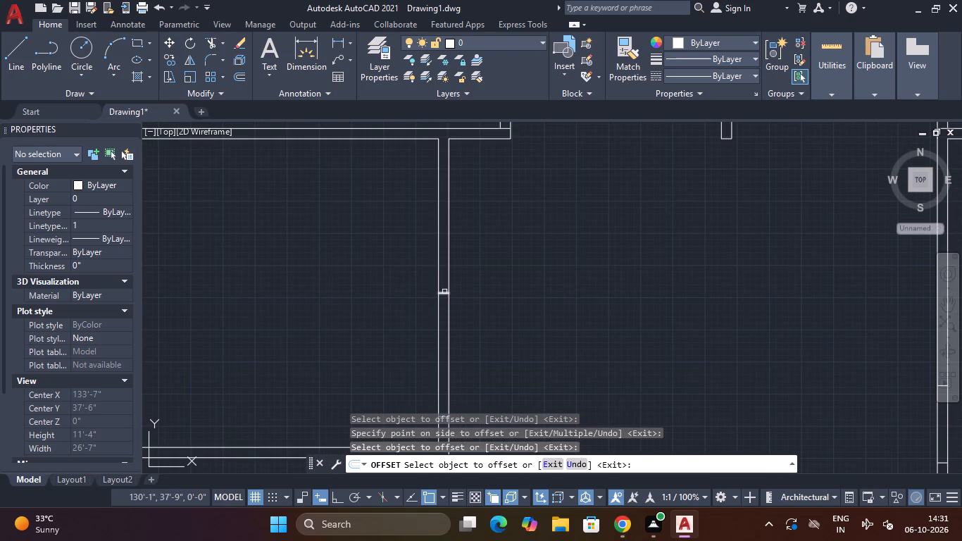
{"action": "left_click", "coordinate": [444, 294]}
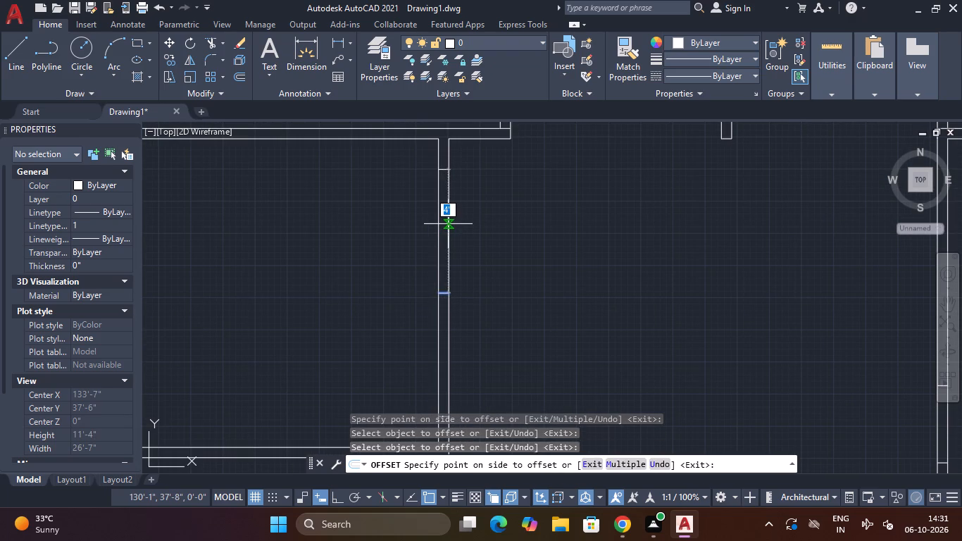
{"action": "left_click", "coordinate": [448, 224]}
{"action": "key", "text": "Escape"}
Examine the overall floor plan, from the marked middle-left partition down to the bottom wall and up to the top rooms.
{"action": "scroll", "coordinate": [463, 263], "scroll_direction": "up", "scroll_amount": 1}
{"action": "middle_click_drag", "start_coordinate": [463, 263], "coordinate": [464, 224]}
{"action": "scroll", "coordinate": [468, 220], "scroll_direction": "down", "scroll_amount": 4}
{"action": "middle_click_drag", "start_coordinate": [516, 291], "coordinate": [516, 257]}
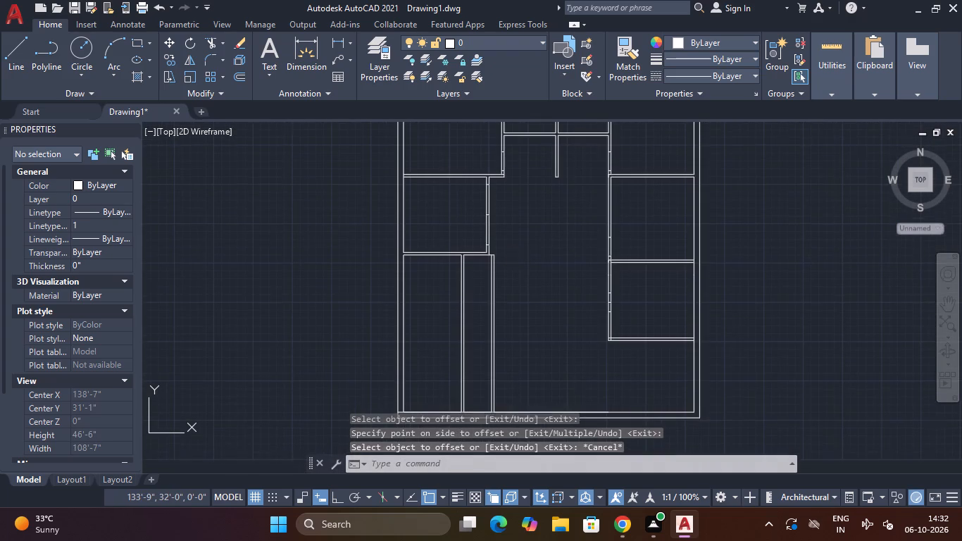
{"action": "middle_click_drag", "start_coordinate": [516, 257], "coordinate": [540, 256]}
{"action": "middle_click", "coordinate": [549, 247]}
{"action": "middle_click_drag", "start_coordinate": [549, 246], "coordinate": [541, 282]}
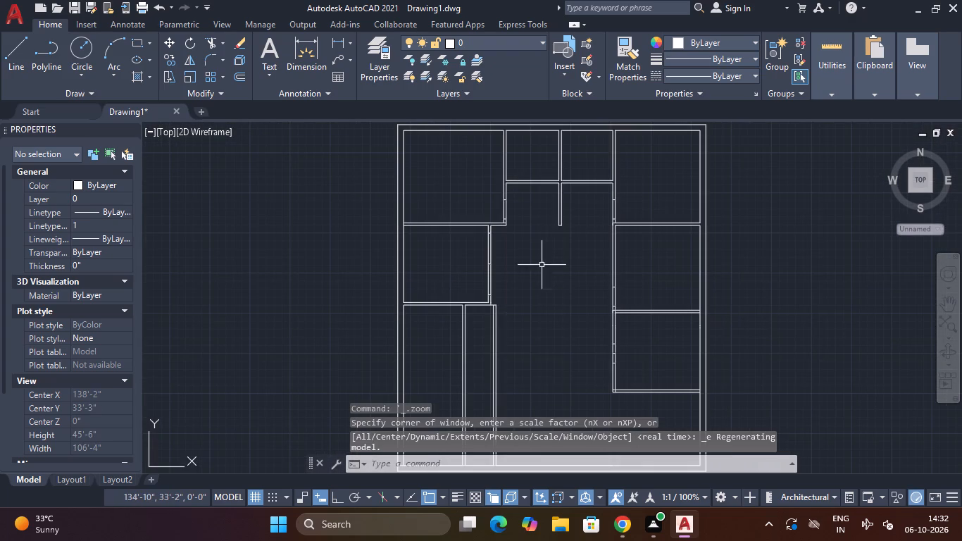
{"action": "middle_click_drag", "start_coordinate": [546, 217], "coordinate": [546, 335]}
Draw two short lines across the horizontal partition below the two top-middle rooms, one at each face of the central vertical partition.
{"action": "scroll", "coordinate": [539, 310], "scroll_direction": "up", "scroll_amount": 2}
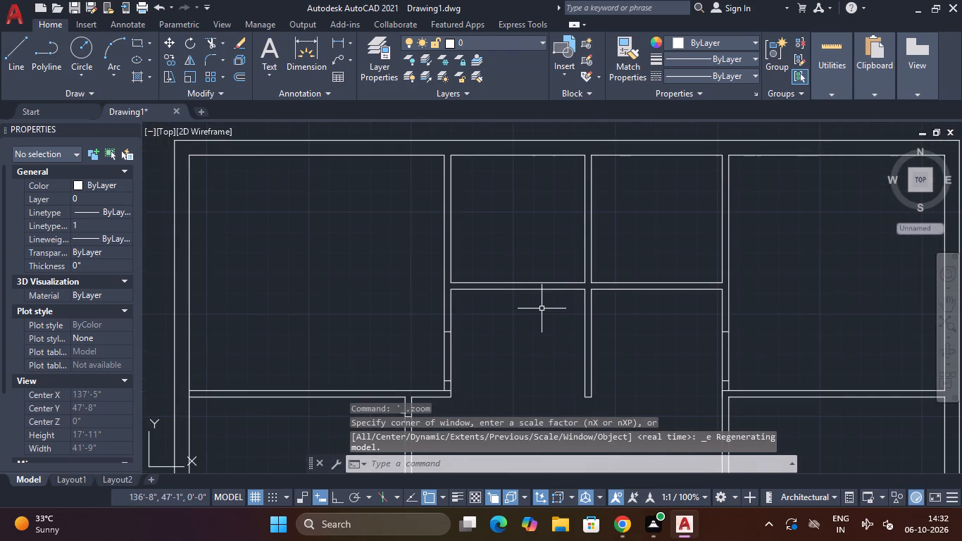
{"action": "middle_click_drag", "start_coordinate": [542, 309], "coordinate": [530, 304]}
{"action": "key", "text": "Escape"}
{"action": "key", "text": "Escape"}
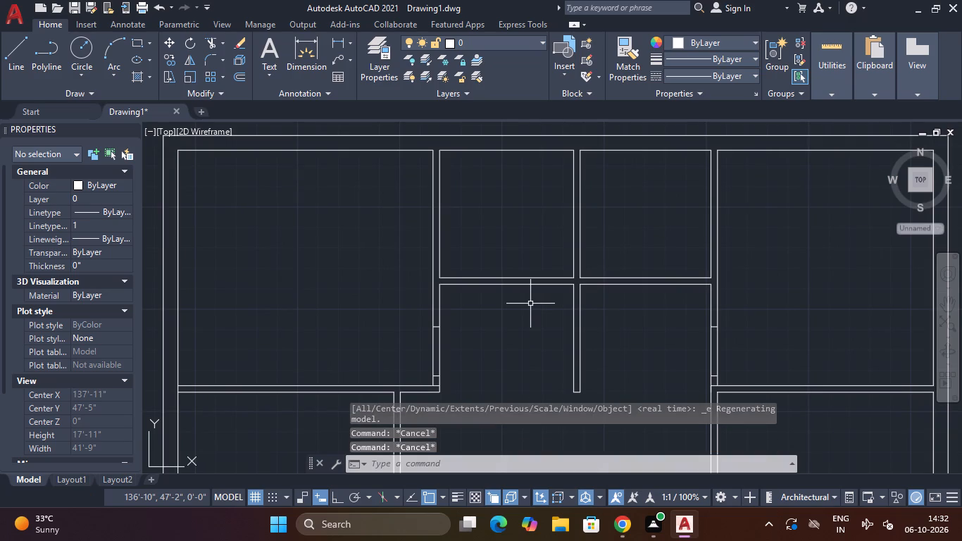
{"action": "type", "text": "L"}
{"action": "key", "text": "space"}
{"action": "scroll", "coordinate": [549, 277], "scroll_direction": "up", "scroll_amount": 3}
{"action": "left_click", "coordinate": [642, 282]}
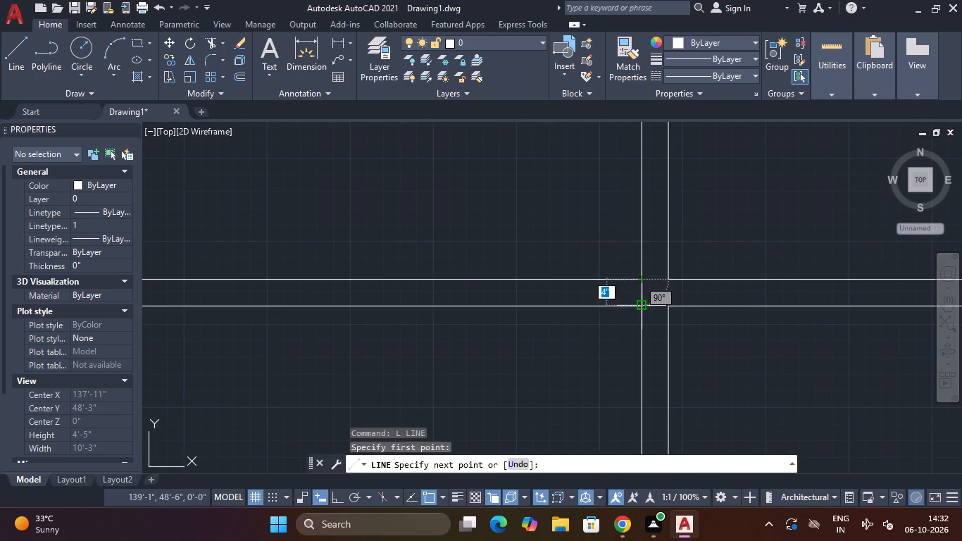
{"action": "left_click", "coordinate": [640, 304]}
{"action": "key", "text": "Escape"}
{"action": "key", "text": "space"}
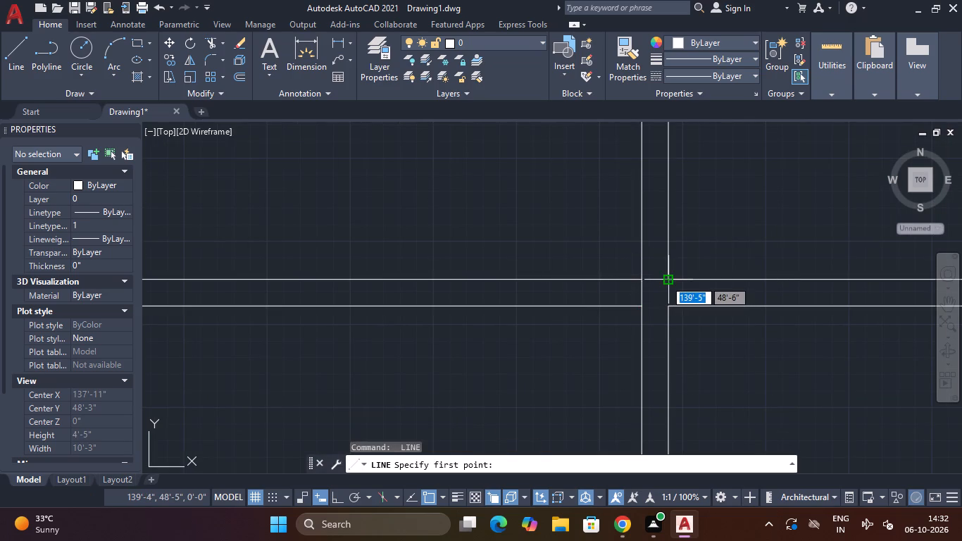
{"action": "left_click", "coordinate": [665, 280]}
{"action": "left_click", "coordinate": [667, 307]}
{"action": "key", "text": "Escape"}
{"action": "key", "text": "space"}
{"action": "key", "text": "Escape"}
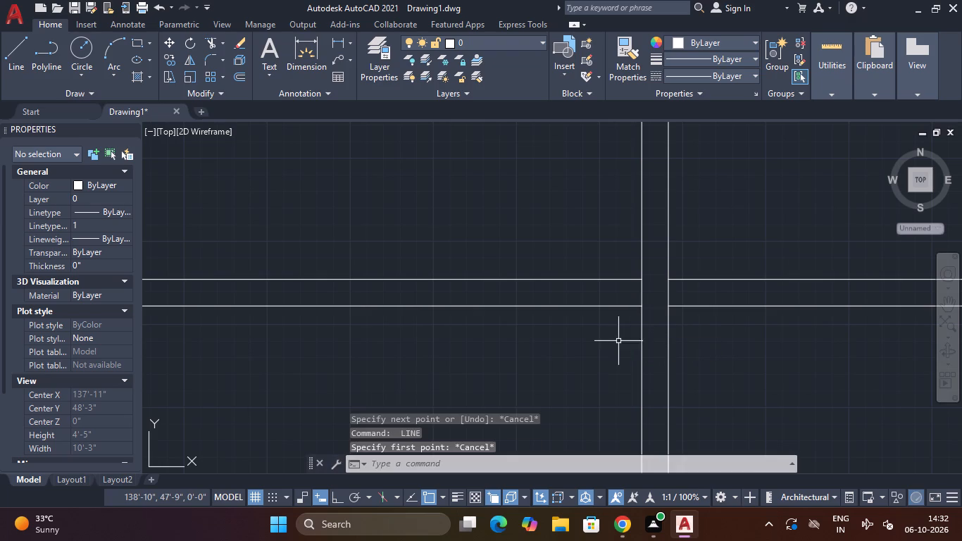
{"action": "key", "text": "Escape"}
Offset each of the two short lines 6" away from the central vertical partition.
{"action": "type", "text": "O"}
{"action": "key", "text": "space"}
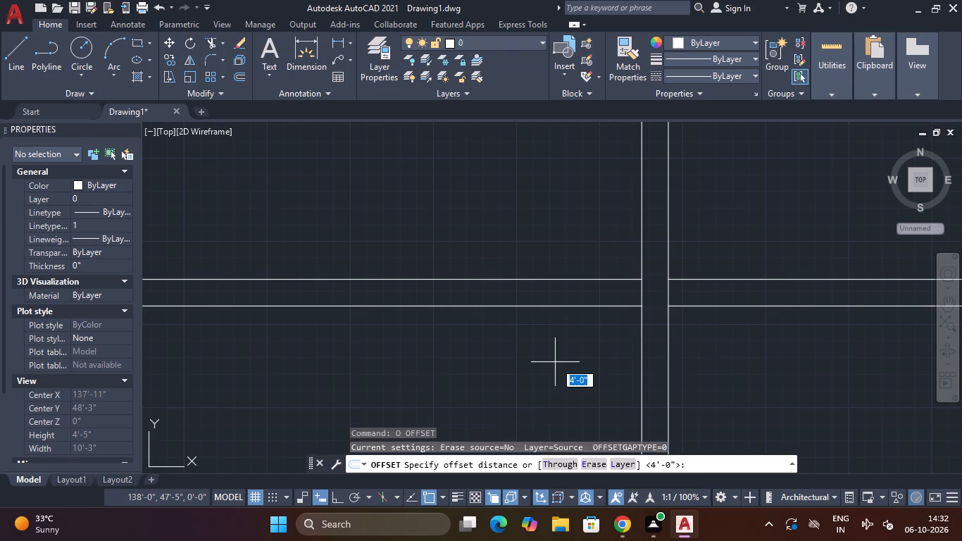
{"action": "type", "text": "6\""}
{"action": "key", "text": "Return"}
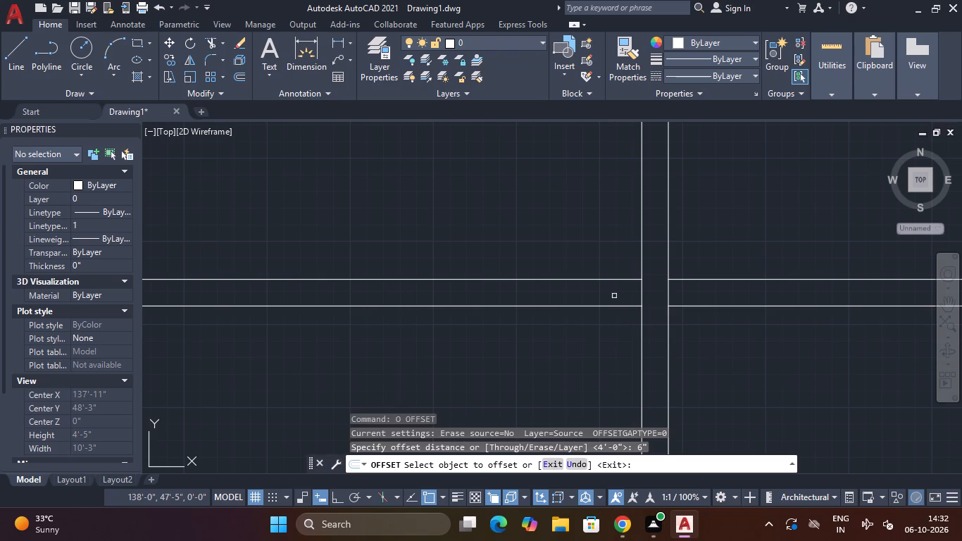
{"action": "left_click", "coordinate": [642, 290]}
{"action": "left_click", "coordinate": [613, 301]}
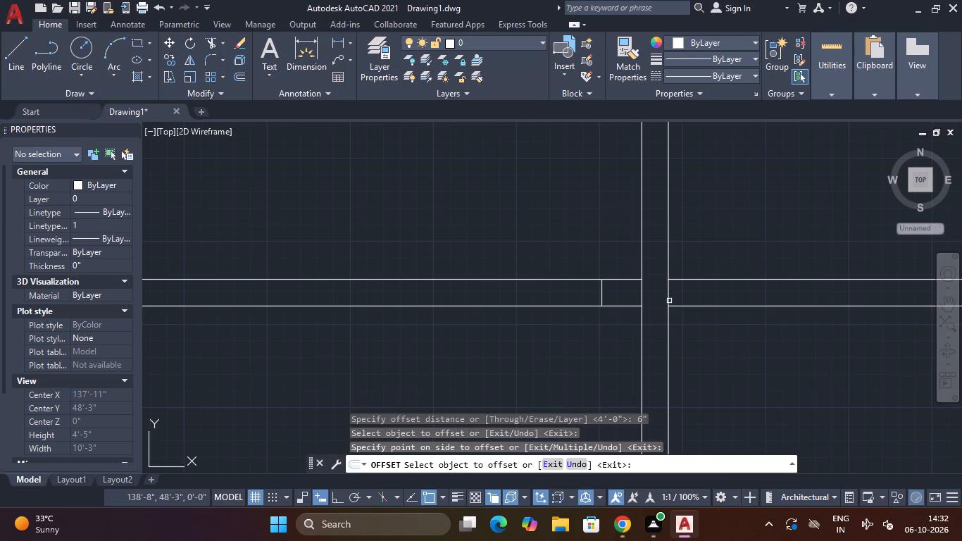
{"action": "left_click", "coordinate": [668, 301]}
{"action": "left_click", "coordinate": [702, 293]}
{"action": "key", "text": "Escape"}
{"action": "key", "text": "Escape"}
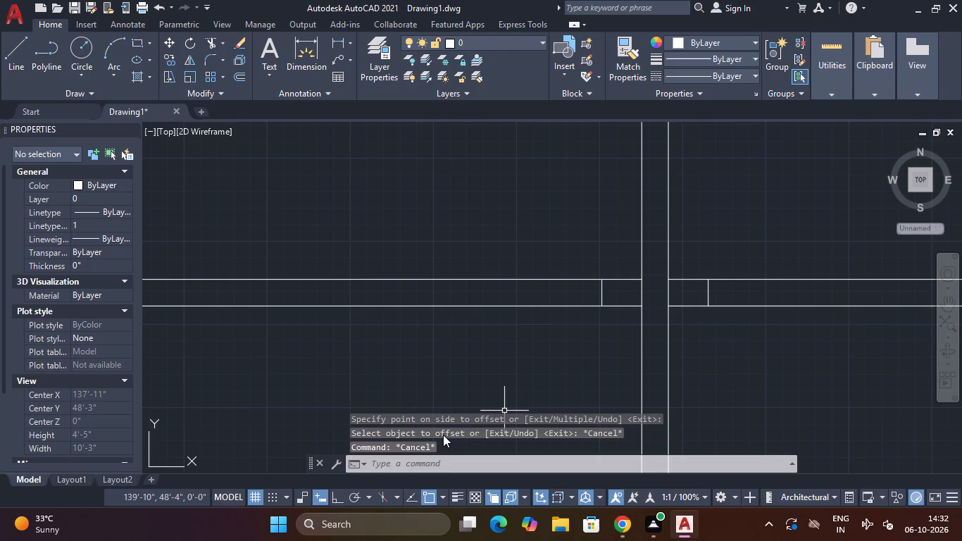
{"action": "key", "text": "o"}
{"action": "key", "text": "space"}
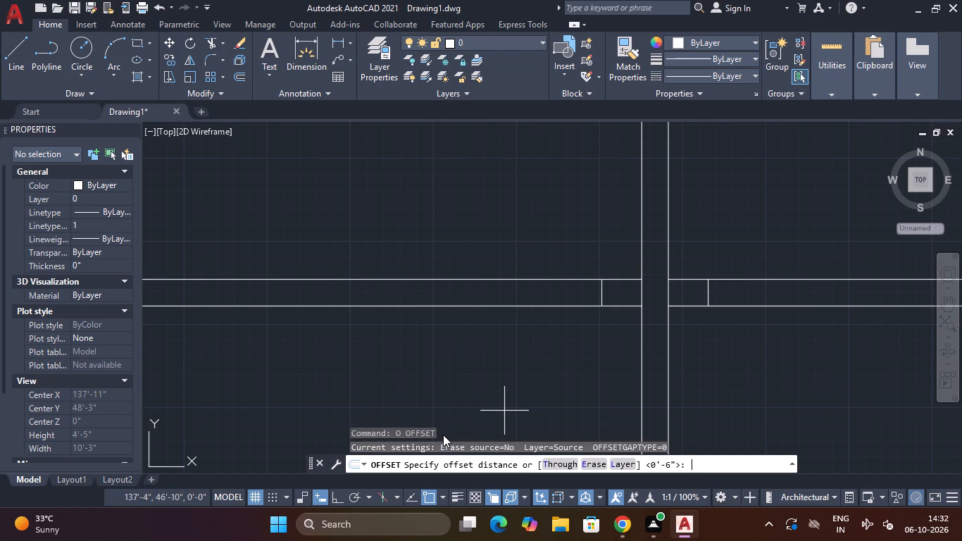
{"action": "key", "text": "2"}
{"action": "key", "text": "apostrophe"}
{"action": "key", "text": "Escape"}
Offset each 6" marker line another 2'6" outward along the horizontal partition to mark both top-middle room openings.
{"action": "type", "text": "O"}
{"action": "key", "text": "space"}
{"action": "type", "text": "2'"}
{"action": "key", "text": "2"}
{"action": "key", "text": "BackSpace"}
{"action": "key", "text": "BackSpace"}
{"action": "key", "text": "BackSpace"}
{"action": "key", "text": "BackSpace"}
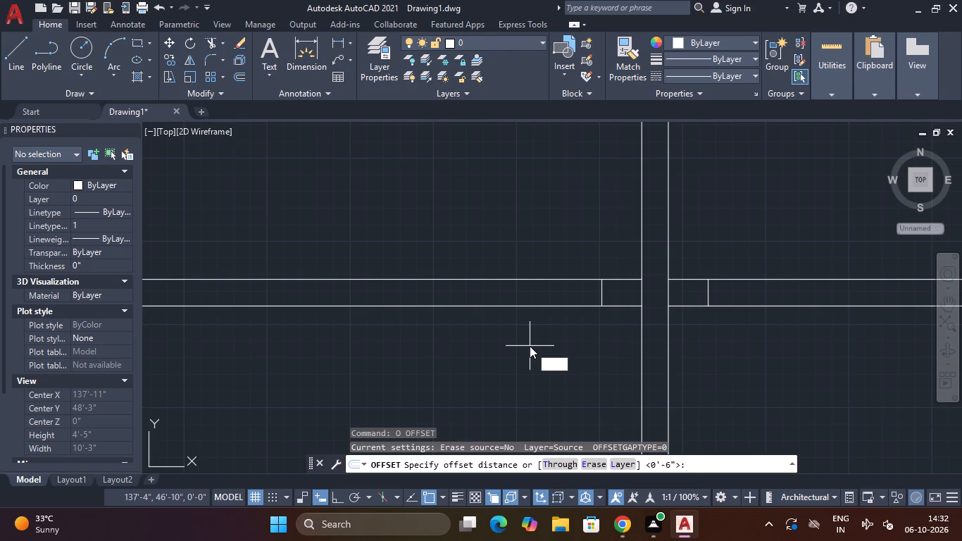
{"action": "type", "text": "2'"}
{"action": "type", "text": "6\""}
{"action": "key", "text": "Return"}
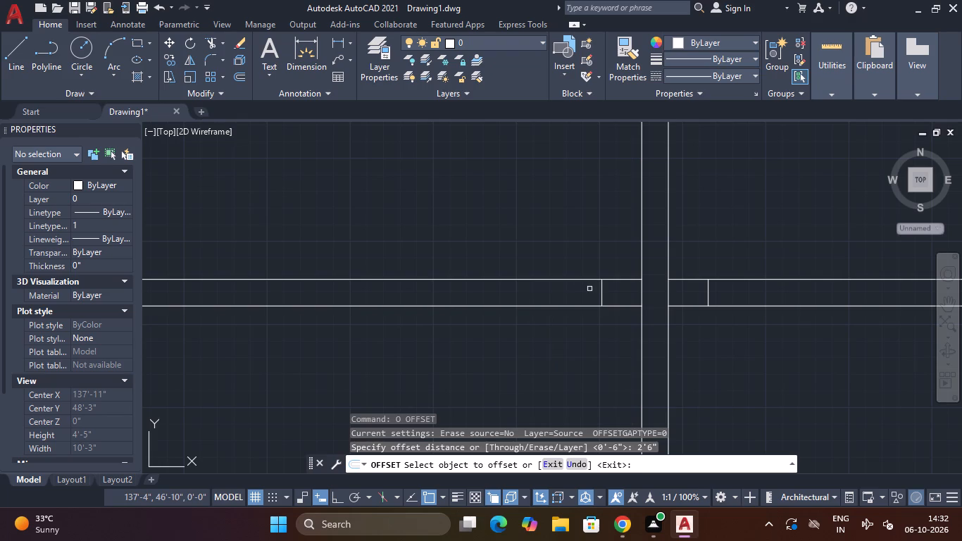
{"action": "left_click", "coordinate": [601, 293]}
{"action": "left_click", "coordinate": [555, 304]}
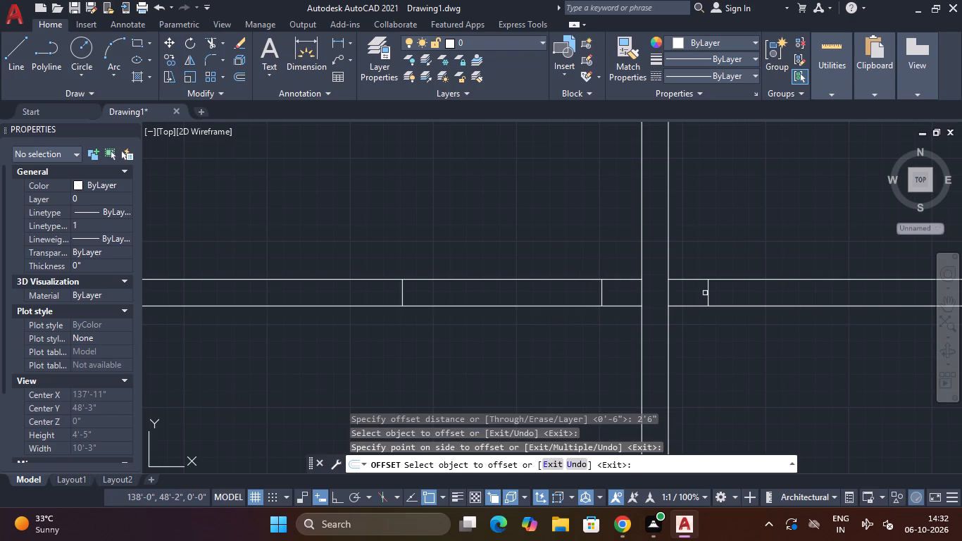
{"action": "left_click", "coordinate": [711, 293]}
{"action": "left_click", "coordinate": [708, 293]}
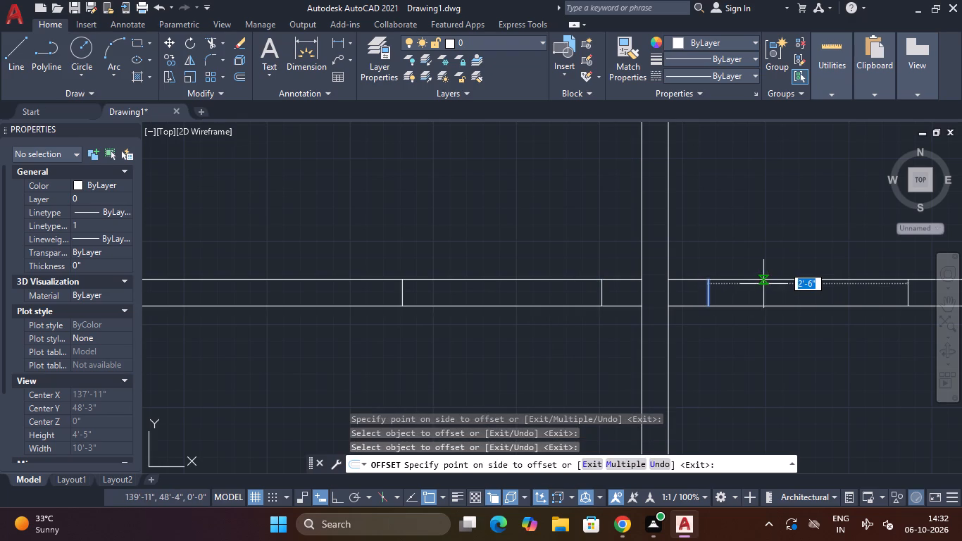
{"action": "left_click", "coordinate": [783, 290]}
{"action": "middle_click_drag", "start_coordinate": [783, 290], "coordinate": [545, 310]}
{"action": "scroll", "coordinate": [545, 310], "scroll_direction": "down", "scroll_amount": 3}
{"action": "middle_click_drag", "start_coordinate": [547, 349], "coordinate": [541, 280]}
{"action": "key", "text": "Escape"}
{"action": "key", "text": "Escape"}
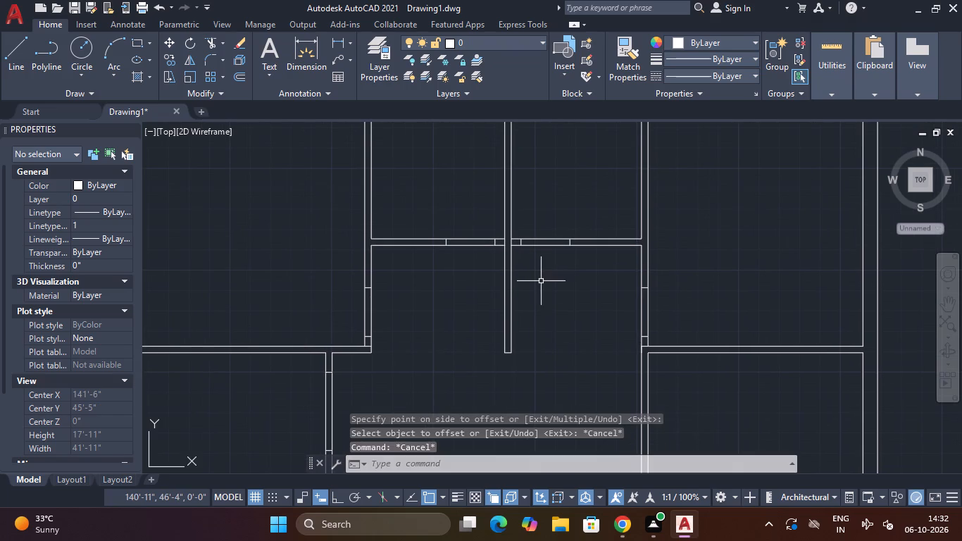
Trim the marked openings out of the horizontal partition below both top-middle rooms.
{"action": "scroll", "coordinate": [544, 279], "scroll_direction": "down", "scroll_amount": 1}
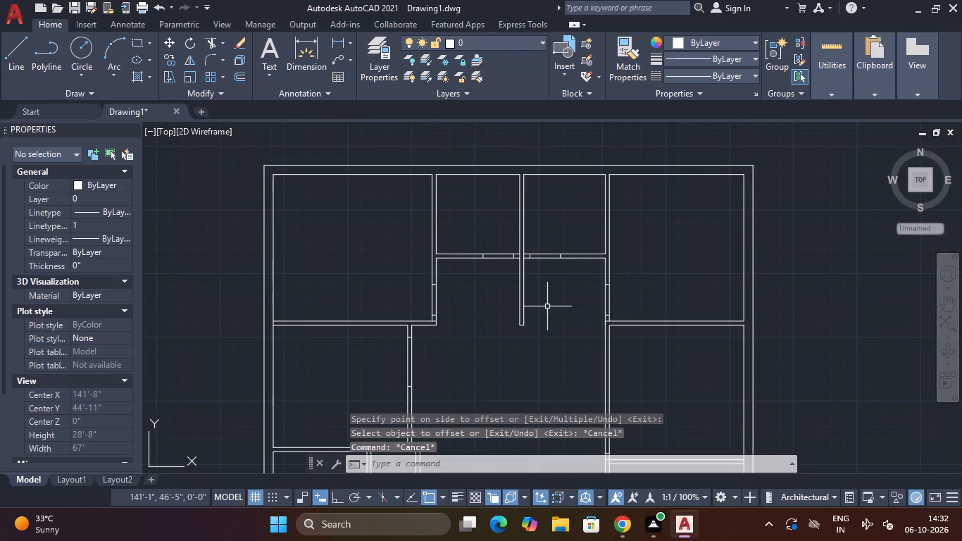
{"action": "middle_click_drag", "start_coordinate": [547, 306], "coordinate": [591, 261]}
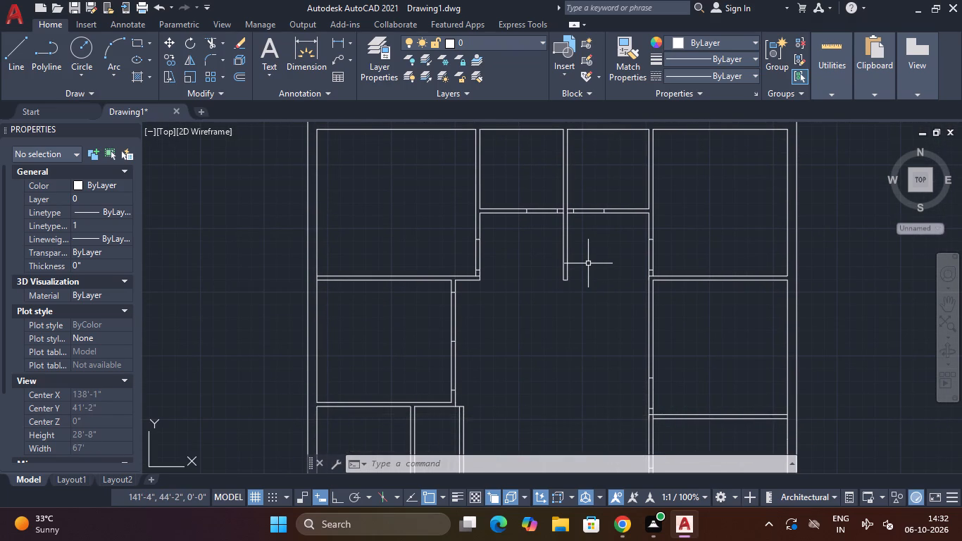
{"action": "type", "text": "TR"}
{"action": "key", "text": "space"}
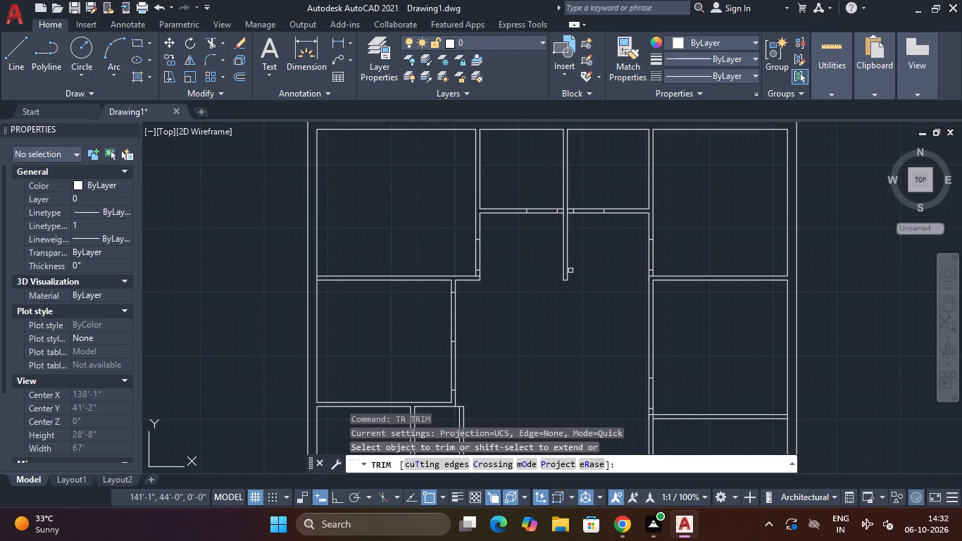
{"action": "left_click_drag", "start_coordinate": [540, 194], "coordinate": [540, 200]}
{"action": "left_click", "coordinate": [540, 231]}
{"action": "left_click", "coordinate": [585, 189]}
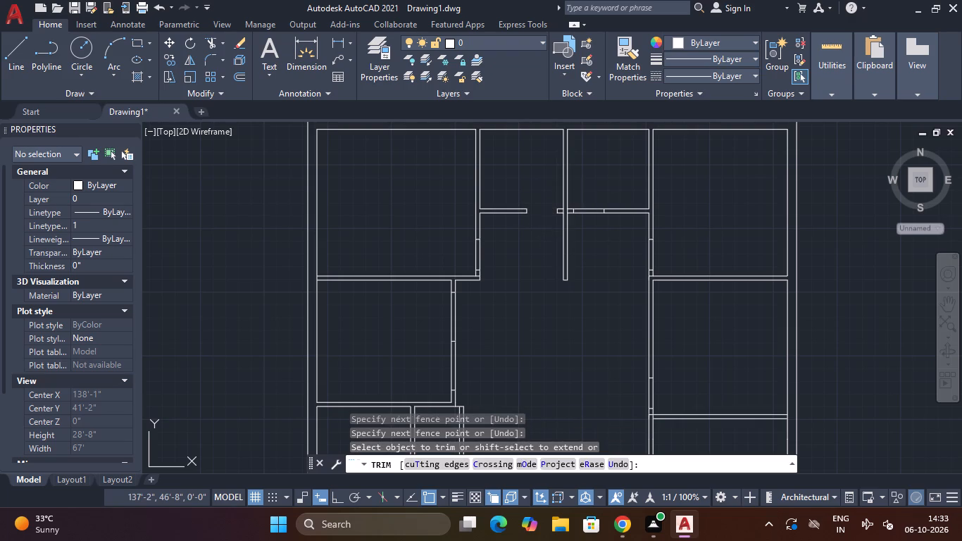
{"action": "left_click", "coordinate": [589, 223]}
Trim the central vertical partition's lines where they pass through the horizontal partition.
{"action": "scroll", "coordinate": [568, 216], "scroll_direction": "up", "scroll_amount": 4}
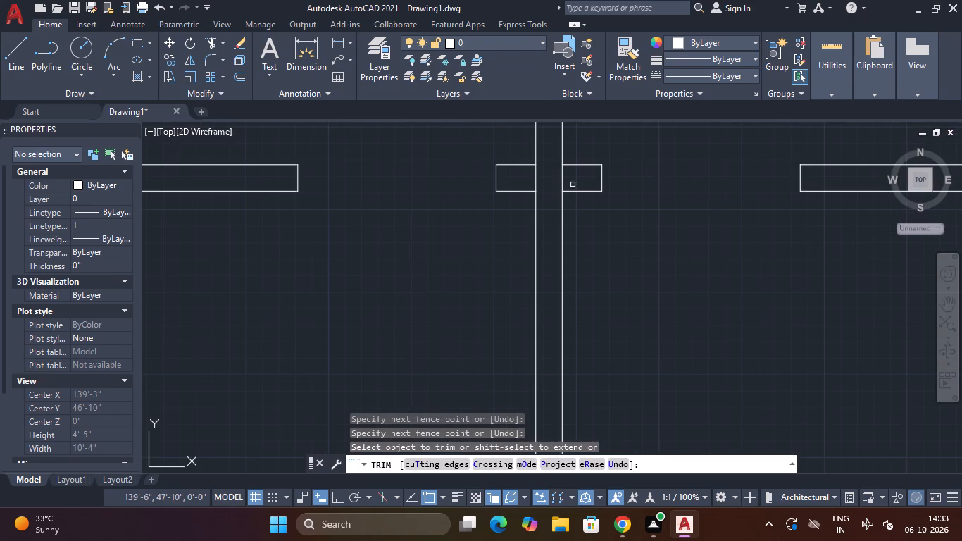
{"action": "left_click", "coordinate": [573, 184]}
{"action": "left_click", "coordinate": [526, 181]}
Trim the marked opening out of the top-left room's right-hand partition.
{"action": "scroll", "coordinate": [547, 187], "scroll_direction": "down", "scroll_amount": 3}
{"action": "middle_click_drag", "start_coordinate": [580, 204], "coordinate": [575, 117]}
{"action": "left_click_drag", "start_coordinate": [344, 176], "coordinate": [364, 174]}
{"action": "left_click", "coordinate": [448, 168]}
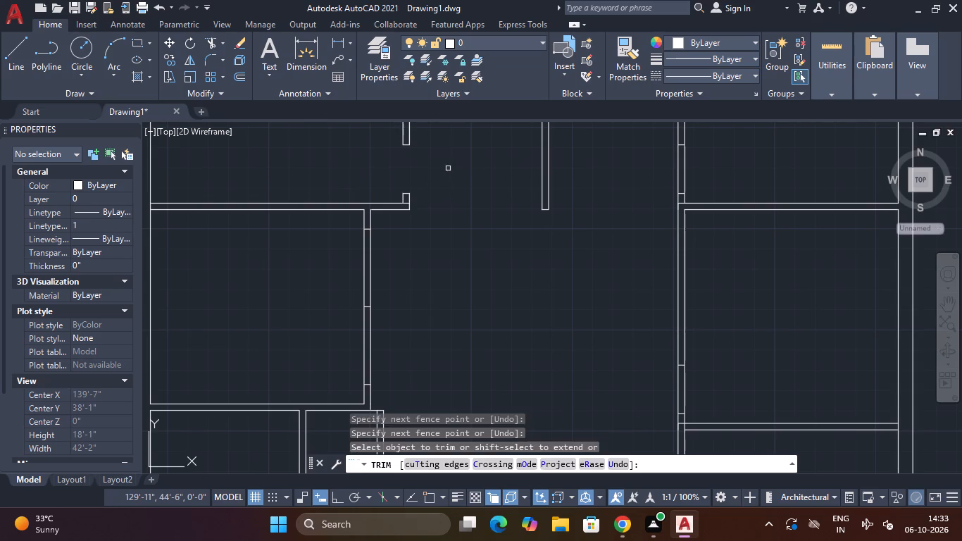
Trim the leftover line where the top-left room's right-hand partition stub meets the horizontal partition below it.
{"action": "scroll", "coordinate": [402, 209], "scroll_direction": "up", "scroll_amount": 4}
{"action": "left_click", "coordinate": [412, 149]}
{"action": "left_click", "coordinate": [408, 192]}
{"action": "scroll", "coordinate": [412, 192], "scroll_direction": "down", "scroll_amount": 3}
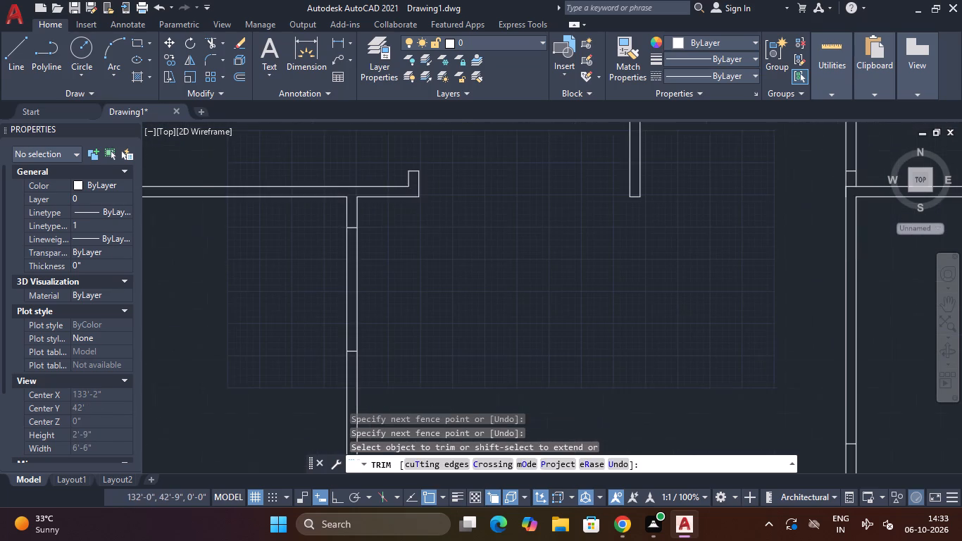
Trim the marked opening out of the middle-left room's right-hand partition and remove the leftover marker line inside it.
{"action": "middle_click_drag", "start_coordinate": [405, 239], "coordinate": [494, 216]}
{"action": "left_click", "coordinate": [478, 235]}
{"action": "left_click", "coordinate": [337, 268]}
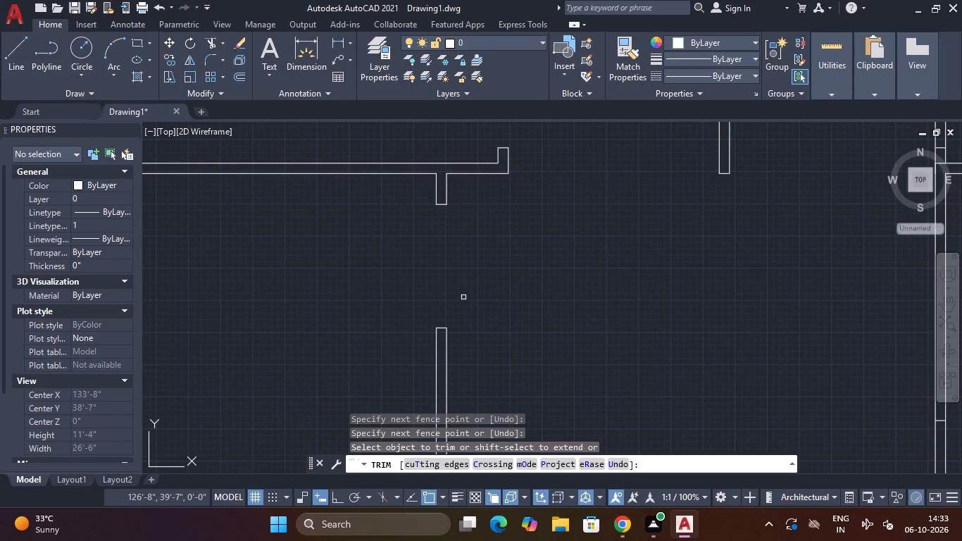
{"action": "middle_click_drag", "start_coordinate": [463, 296], "coordinate": [558, 137]}
{"action": "left_click_drag", "start_coordinate": [603, 182], "coordinate": [593, 186]}
{"action": "left_click", "coordinate": [509, 209]}
{"action": "left_click", "coordinate": [534, 154]}
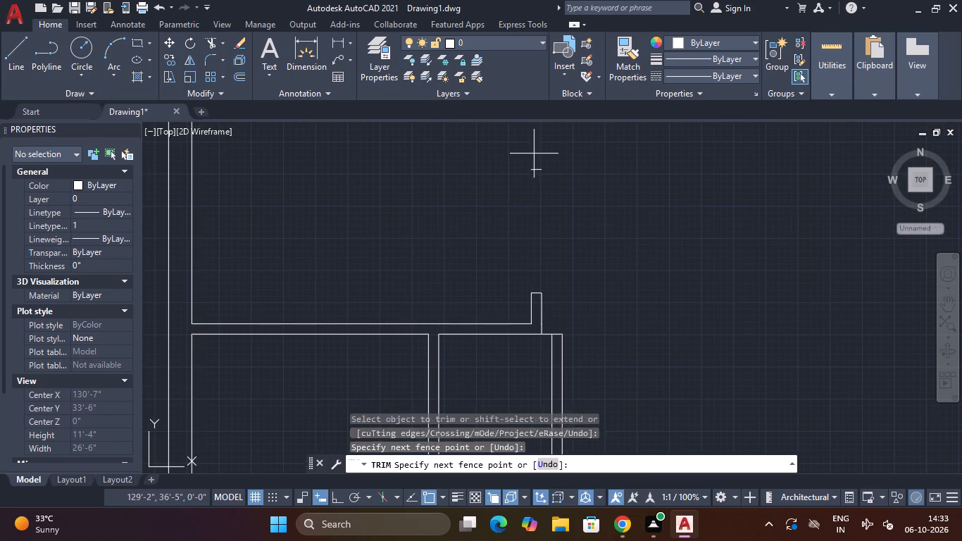
{"action": "left_click", "coordinate": [534, 187]}
Trim the marked opening out of the lower-right room's left-hand partition and remove the leftover middle marker line.
{"action": "scroll", "coordinate": [540, 240], "scroll_direction": "up", "scroll_amount": 2}
{"action": "scroll", "coordinate": [543, 230], "scroll_direction": "down", "scroll_amount": 5}
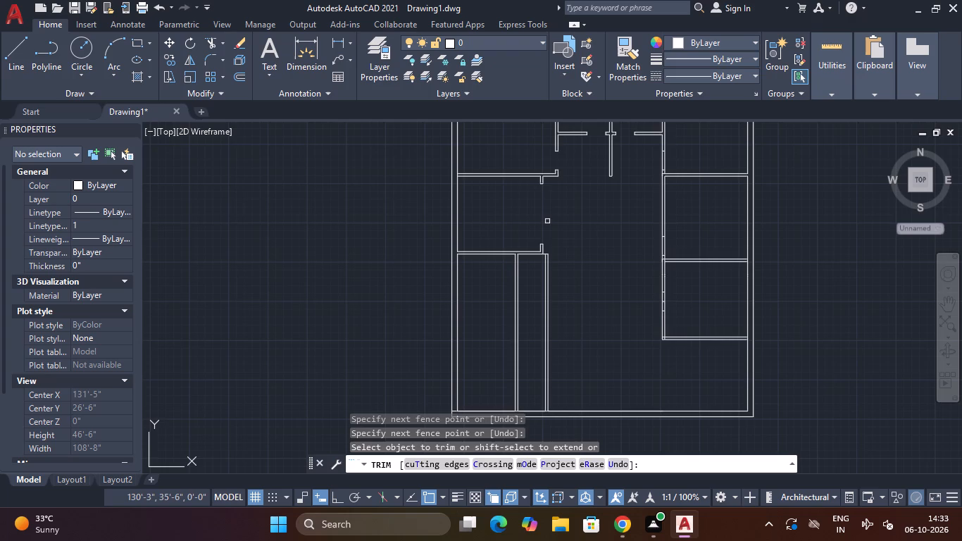
{"action": "middle_click_drag", "start_coordinate": [548, 220], "coordinate": [542, 161]}
{"action": "middle_click_drag", "start_coordinate": [585, 220], "coordinate": [514, 230]}
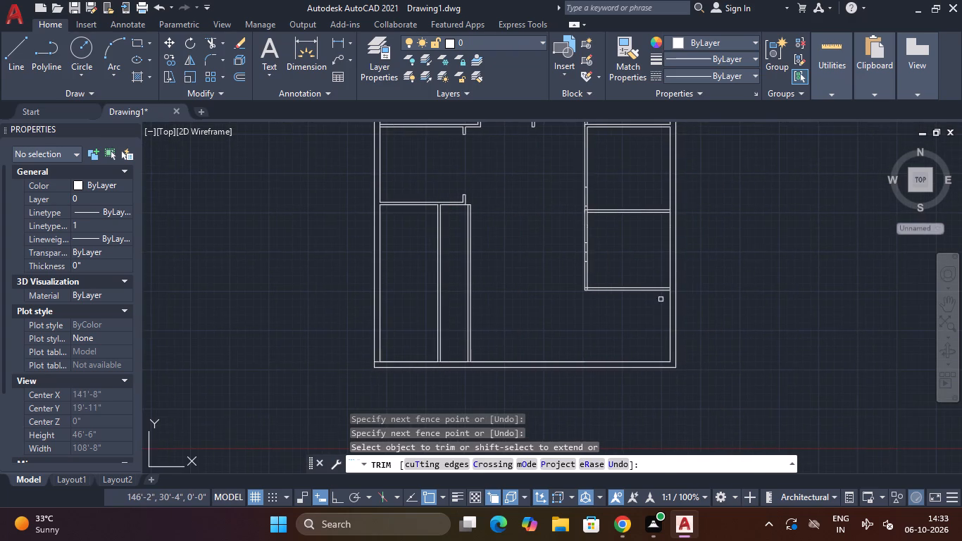
{"action": "scroll", "coordinate": [461, 235], "scroll_direction": "up", "scroll_amount": 2}
{"action": "middle_click_drag", "start_coordinate": [667, 273], "coordinate": [592, 275]}
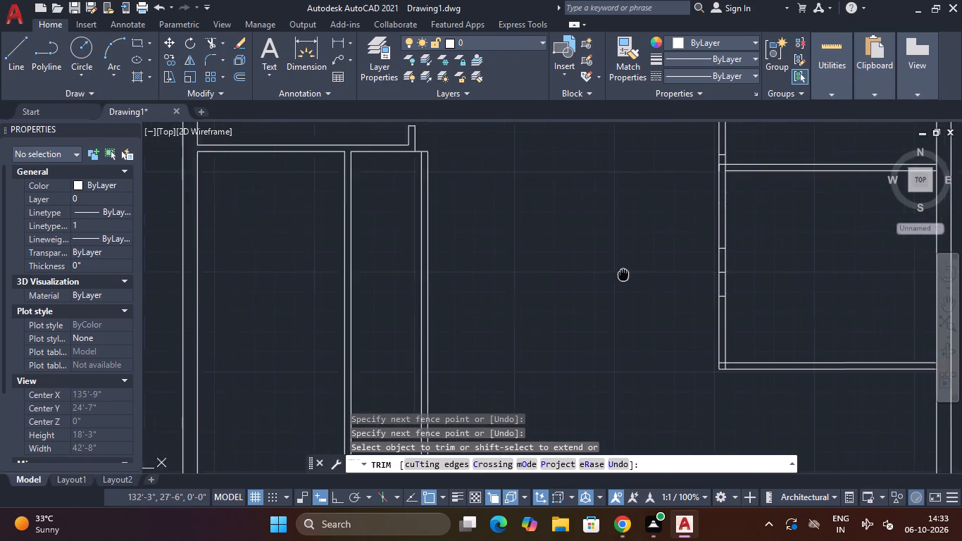
{"action": "middle_click_drag", "start_coordinate": [592, 275], "coordinate": [535, 275]}
{"action": "scroll", "coordinate": [592, 288], "scroll_direction": "up", "scroll_amount": 1}
{"action": "left_click_drag", "start_coordinate": [659, 245], "coordinate": [646, 245]}
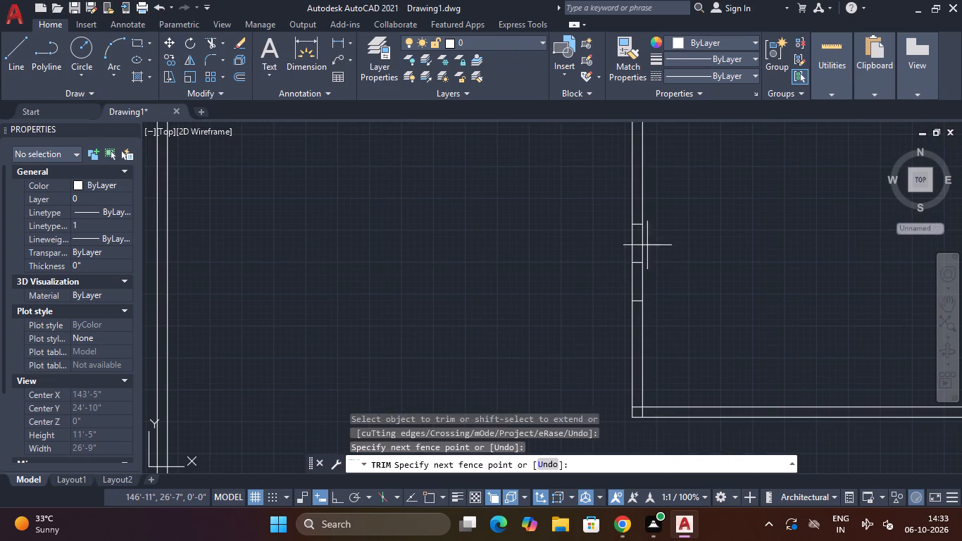
{"action": "left_click", "coordinate": [625, 245]}
{"action": "left_click", "coordinate": [734, 243]}
{"action": "left_click_drag", "start_coordinate": [715, 270], "coordinate": [708, 270]}
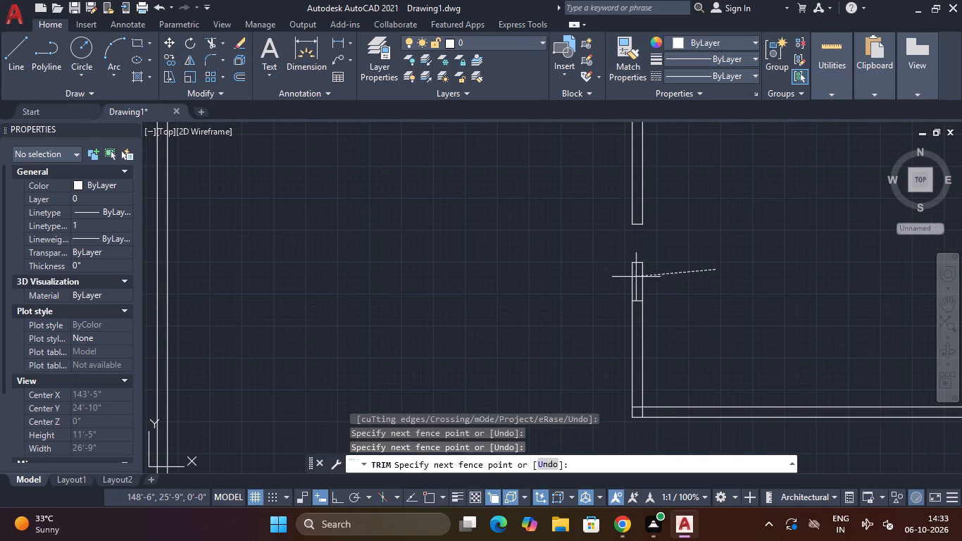
{"action": "left_click", "coordinate": [616, 277]}
{"action": "left_click", "coordinate": [635, 252]}
{"action": "left_click", "coordinate": [640, 266]}
Trim the marked opening out of the middle-right room's left-hand partition, just above the lower-right room.
{"action": "scroll", "coordinate": [651, 265], "scroll_direction": "down", "scroll_amount": 2}
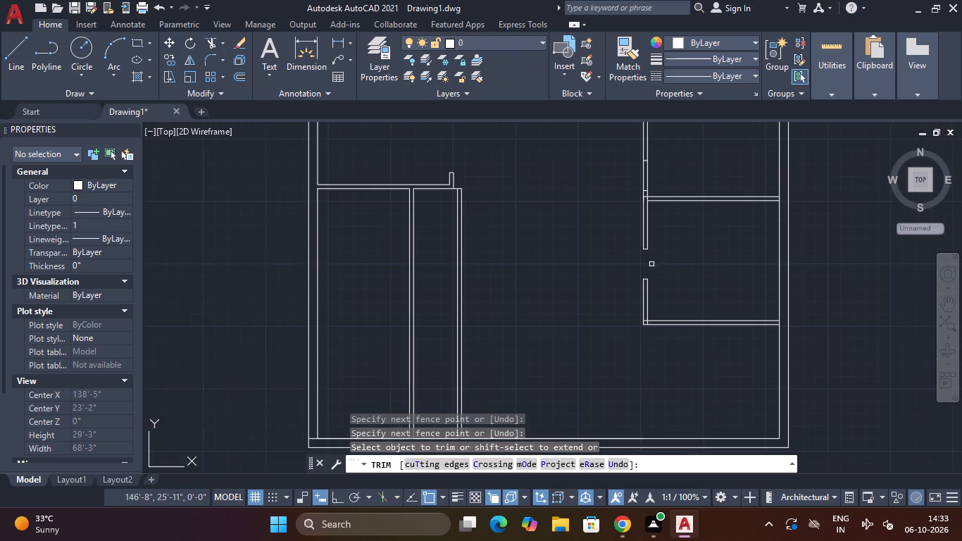
{"action": "middle_click_drag", "start_coordinate": [654, 263], "coordinate": [598, 381]}
{"action": "scroll", "coordinate": [589, 280], "scroll_direction": "up", "scroll_amount": 2}
{"action": "scroll", "coordinate": [605, 290], "scroll_direction": "down", "scroll_amount": 2}
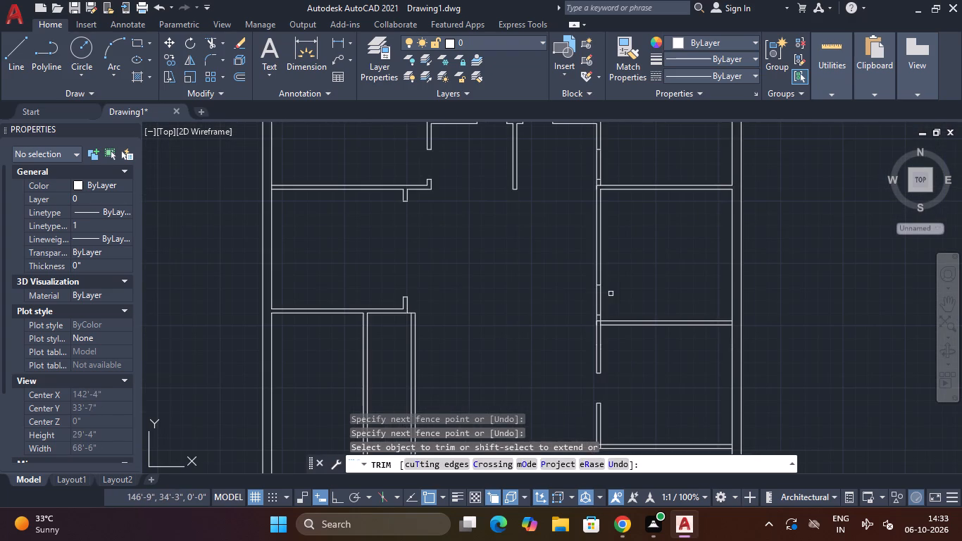
{"action": "left_click", "coordinate": [611, 294]}
{"action": "left_click", "coordinate": [572, 295]}
Trim the leftover lines at the junction of that left-hand partition and the horizontal partition between the two lower right-hand rooms.
{"action": "scroll", "coordinate": [599, 321], "scroll_direction": "up", "scroll_amount": 4}
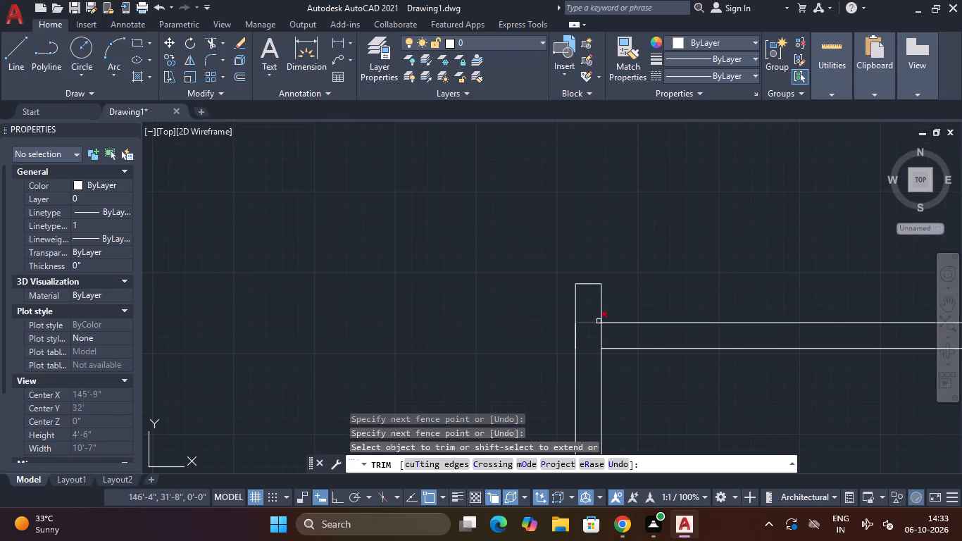
{"action": "left_click", "coordinate": [589, 308]}
{"action": "left_click", "coordinate": [592, 329]}
{"action": "left_click", "coordinate": [600, 334]}
{"action": "left_click", "coordinate": [618, 334]}
{"action": "scroll", "coordinate": [613, 332], "scroll_direction": "down", "scroll_amount": 2}
{"action": "key", "text": "Escape"}
Trim the marked opening out of the top-right room's left-hand partition and end the trimming.
{"action": "middle_click_drag", "start_coordinate": [570, 294], "coordinate": [570, 462]}
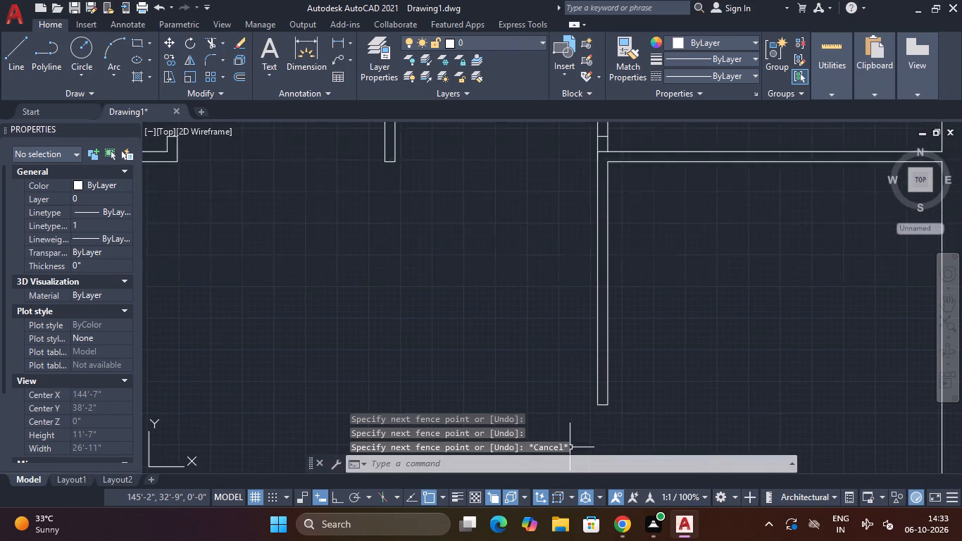
{"action": "scroll", "coordinate": [570, 411], "scroll_direction": "down", "scroll_amount": 2}
{"action": "middle_click_drag", "start_coordinate": [557, 337], "coordinate": [557, 390]}
{"action": "key", "text": "space"}
{"action": "scroll", "coordinate": [606, 344], "scroll_direction": "up", "scroll_amount": 3}
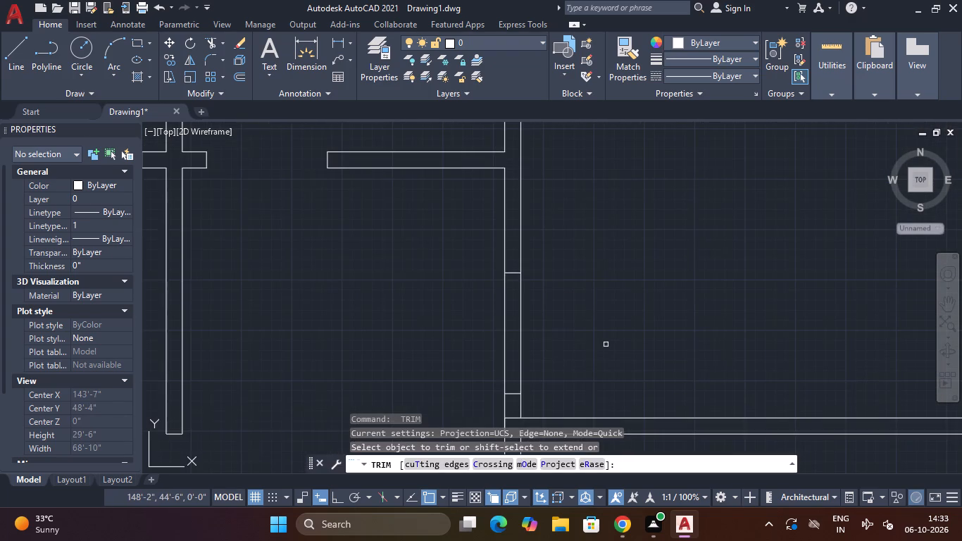
{"action": "left_click_drag", "start_coordinate": [600, 344], "coordinate": [591, 342]}
{"action": "left_click", "coordinate": [486, 359]}
{"action": "scroll", "coordinate": [499, 354], "scroll_direction": "down", "scroll_amount": 5}
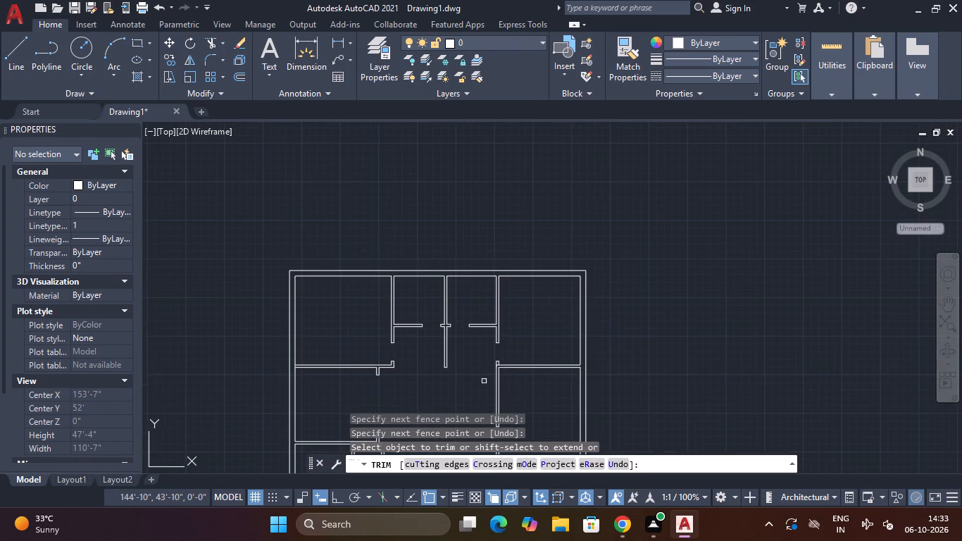
{"action": "middle_click_drag", "start_coordinate": [481, 381], "coordinate": [508, 270]}
{"action": "scroll", "coordinate": [511, 261], "scroll_direction": "down", "scroll_amount": 2}
{"action": "middle_click_drag", "start_coordinate": [497, 300], "coordinate": [516, 263]}
{"action": "key", "text": "Escape"}
{"action": "key", "text": "Escape"}
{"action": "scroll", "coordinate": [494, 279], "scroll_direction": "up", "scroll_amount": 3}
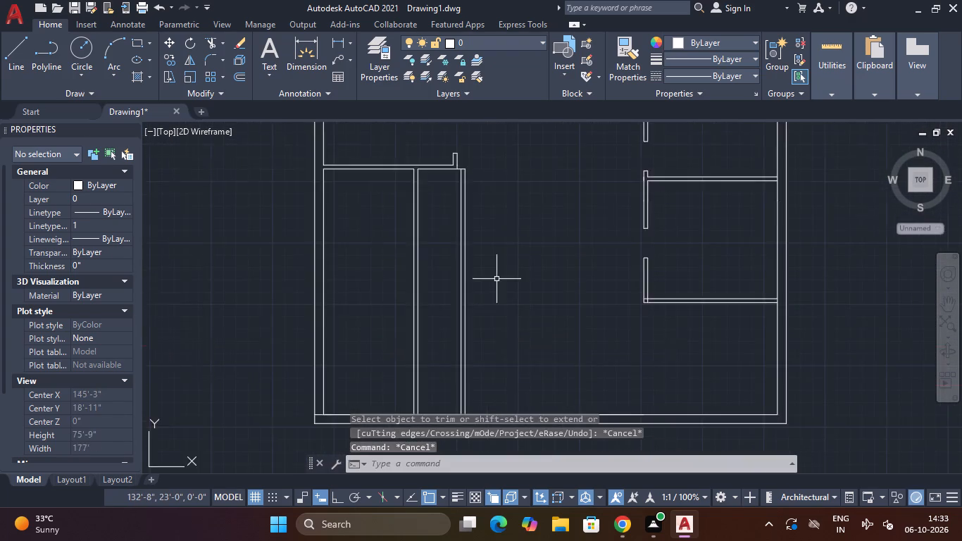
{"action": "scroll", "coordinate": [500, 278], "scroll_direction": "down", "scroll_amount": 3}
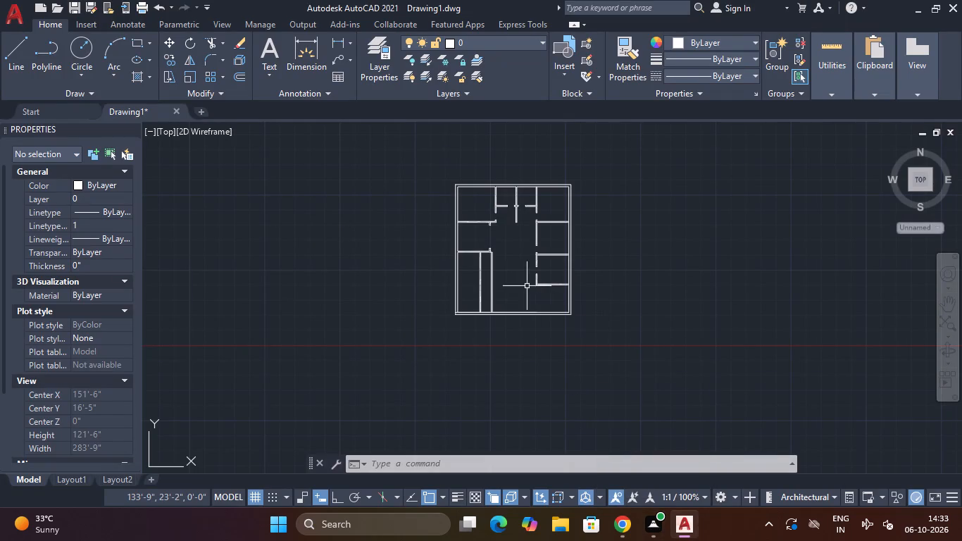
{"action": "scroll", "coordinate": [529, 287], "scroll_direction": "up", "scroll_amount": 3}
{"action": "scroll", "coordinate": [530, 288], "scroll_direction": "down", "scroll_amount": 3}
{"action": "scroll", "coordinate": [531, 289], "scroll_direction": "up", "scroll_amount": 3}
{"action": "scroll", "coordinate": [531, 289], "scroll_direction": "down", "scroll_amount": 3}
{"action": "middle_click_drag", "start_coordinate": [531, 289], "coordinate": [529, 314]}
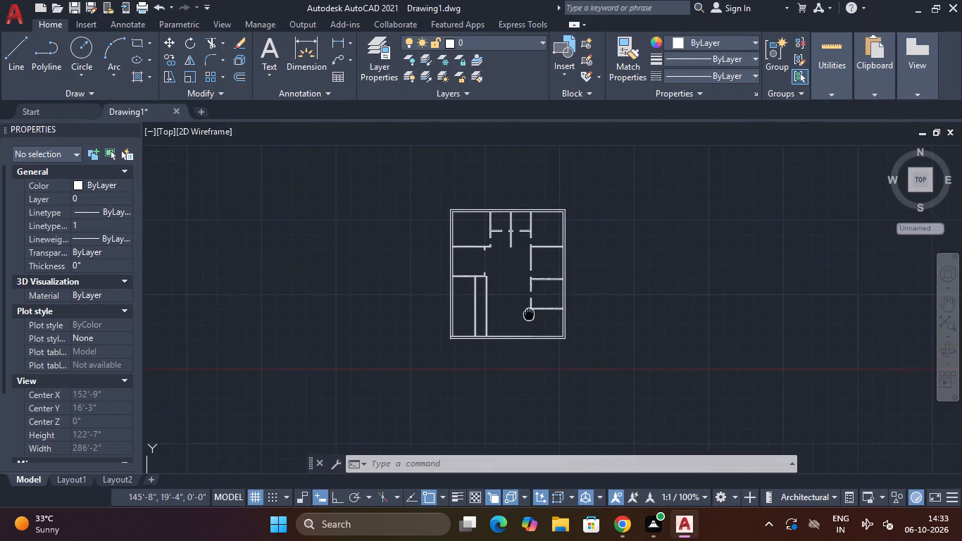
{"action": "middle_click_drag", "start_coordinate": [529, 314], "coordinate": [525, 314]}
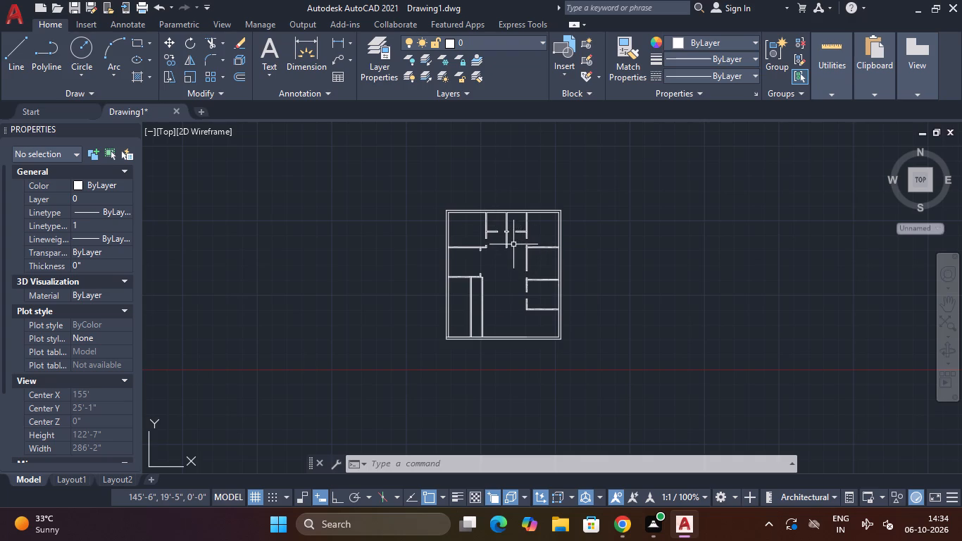
Draw a short line across the central vertical partition, level with the upper edge of the top-left room's door opening.
{"action": "scroll", "coordinate": [513, 244], "scroll_direction": "up", "scroll_amount": 4}
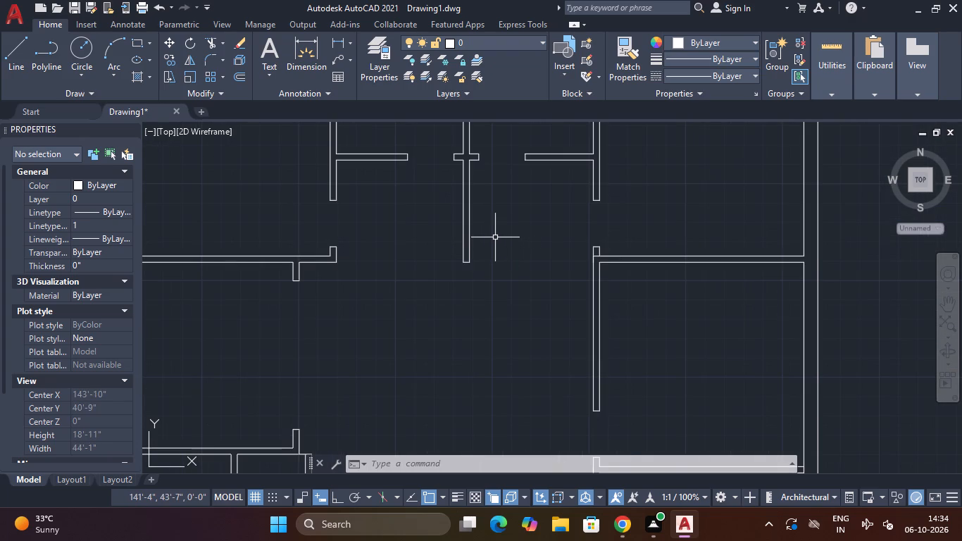
{"action": "type", "text": "L"}
{"action": "key", "text": "space"}
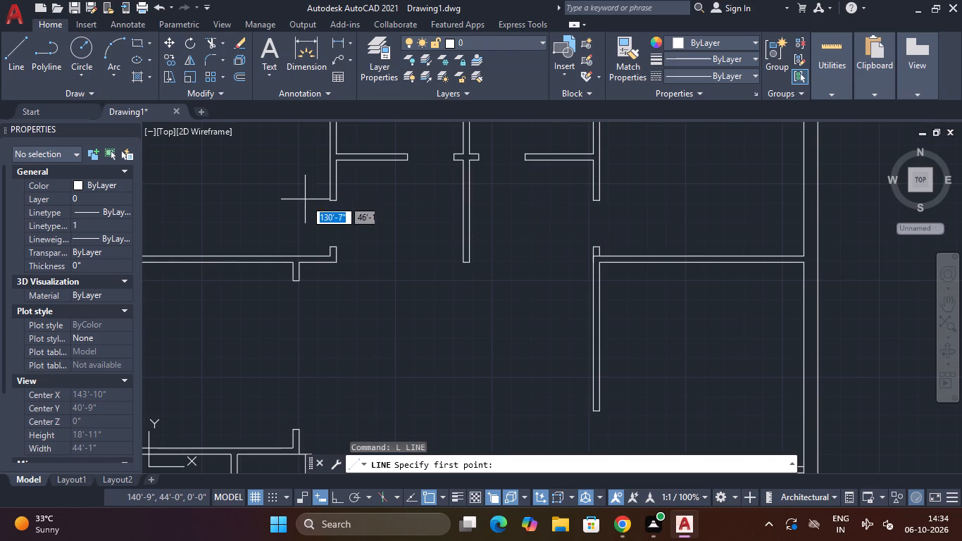
{"action": "left_click", "coordinate": [468, 198]}
{"action": "scroll", "coordinate": [466, 199], "scroll_direction": "up", "scroll_amount": 3}
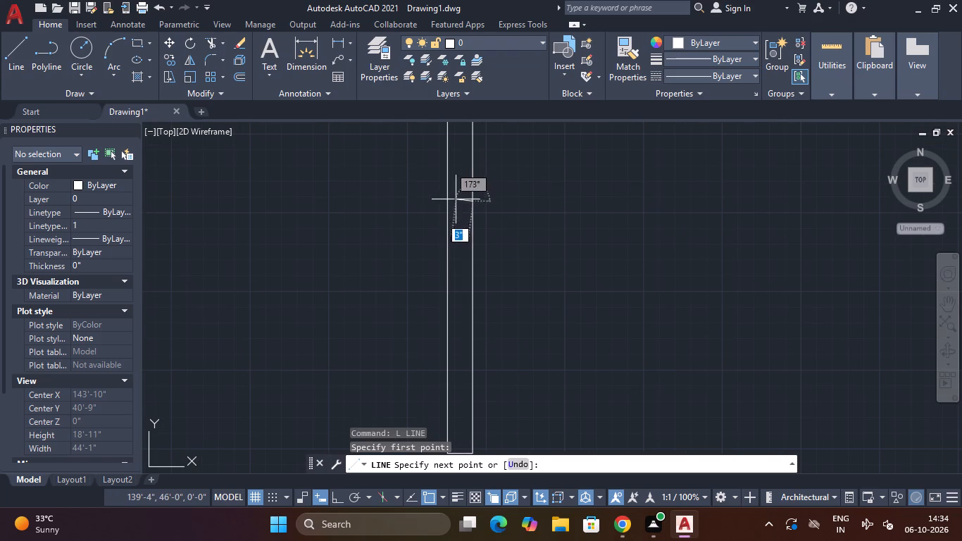
{"action": "left_click", "coordinate": [449, 204]}
{"action": "key", "text": "Escape"}
Trim away the central vertical partition below the new cross line and remove its leftover end line.
{"action": "scroll", "coordinate": [486, 220], "scroll_direction": "down", "scroll_amount": 3}
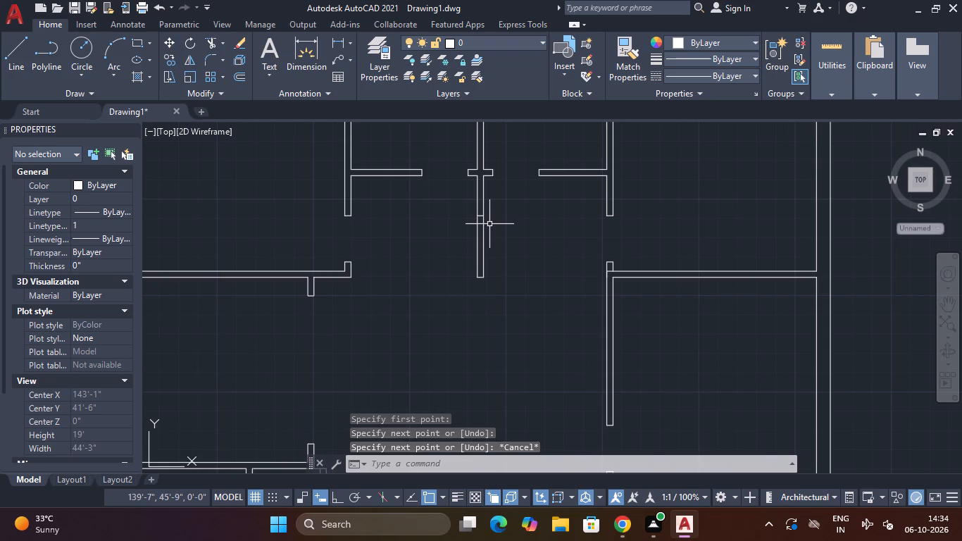
{"action": "key", "text": "t"}
{"action": "type", "text": "R"}
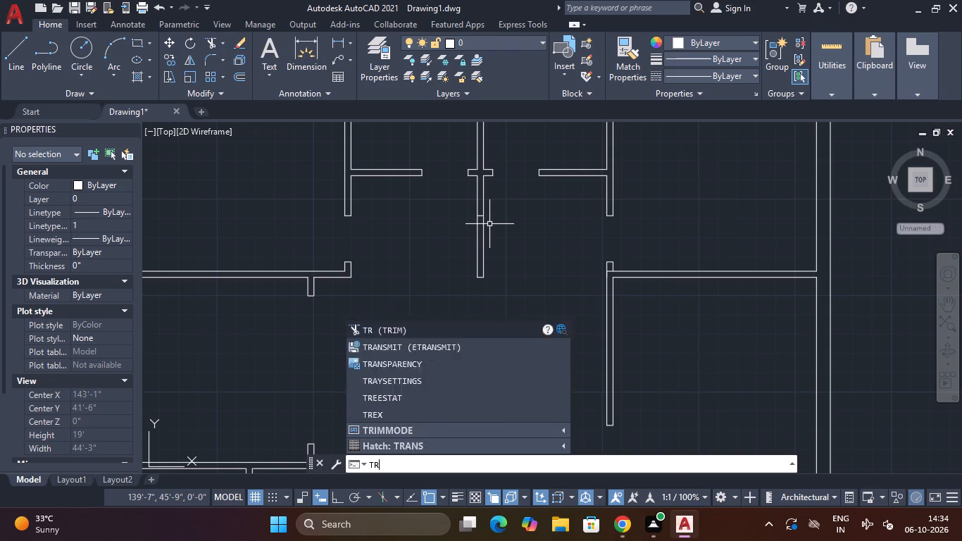
{"action": "key", "text": "space"}
{"action": "left_click", "coordinate": [499, 268]}
{"action": "left_click", "coordinate": [467, 245]}
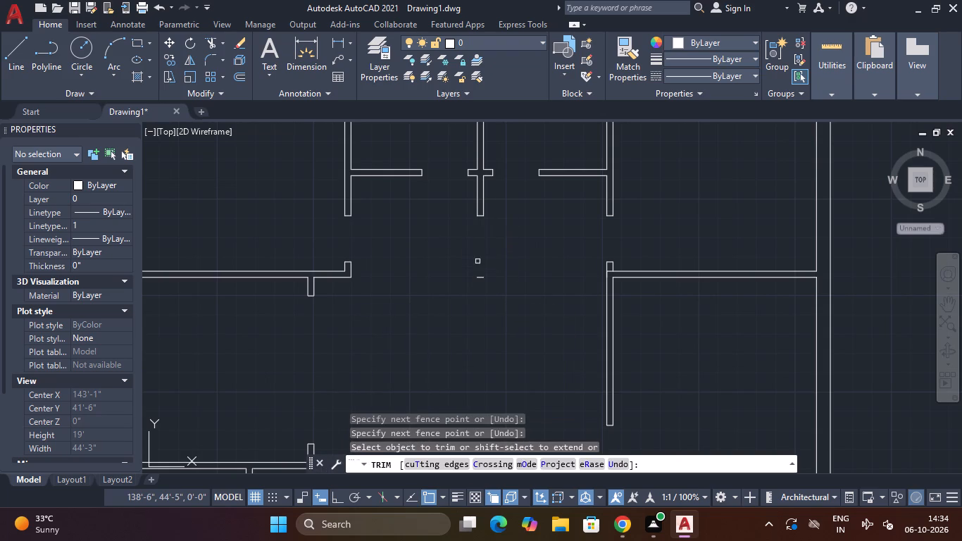
{"action": "left_click", "coordinate": [482, 262]}
{"action": "left_click", "coordinate": [482, 278]}
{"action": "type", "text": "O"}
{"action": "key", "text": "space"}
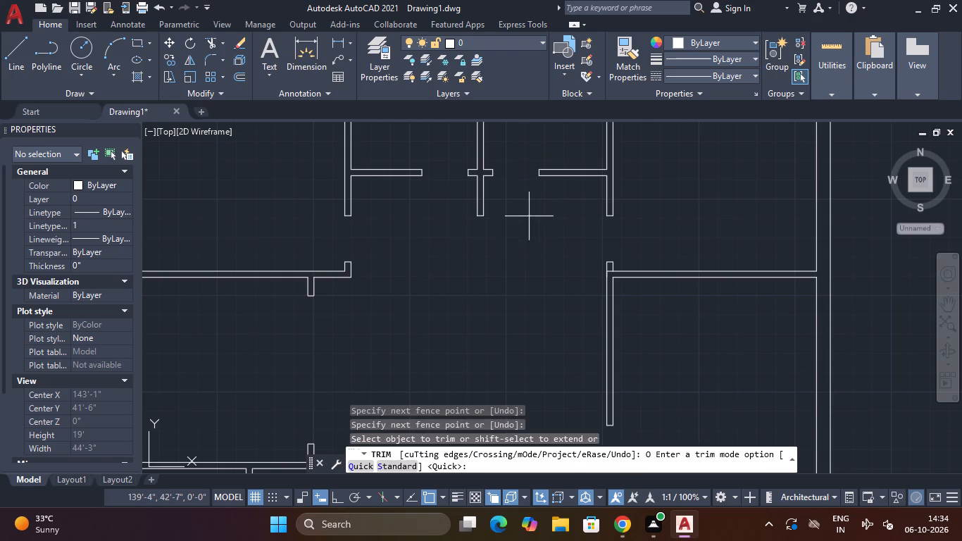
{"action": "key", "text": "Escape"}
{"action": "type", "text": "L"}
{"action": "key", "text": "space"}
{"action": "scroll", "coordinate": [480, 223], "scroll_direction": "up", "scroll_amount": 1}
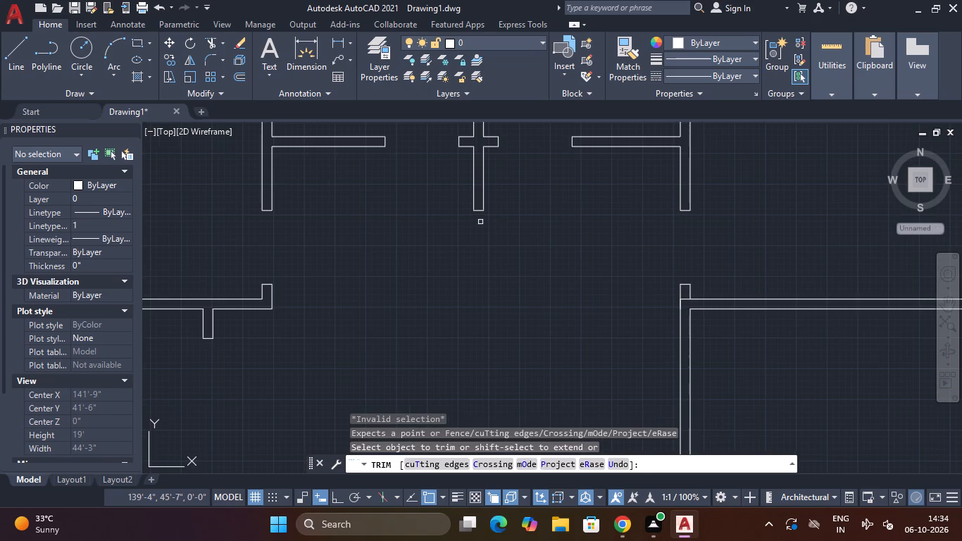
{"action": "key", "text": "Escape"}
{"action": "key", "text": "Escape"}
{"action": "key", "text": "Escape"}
Draw a 4" thick, 2' long return wall extending right from the lower end of the central vertical partition.
{"action": "type", "text": "L"}
{"action": "key", "text": "space"}
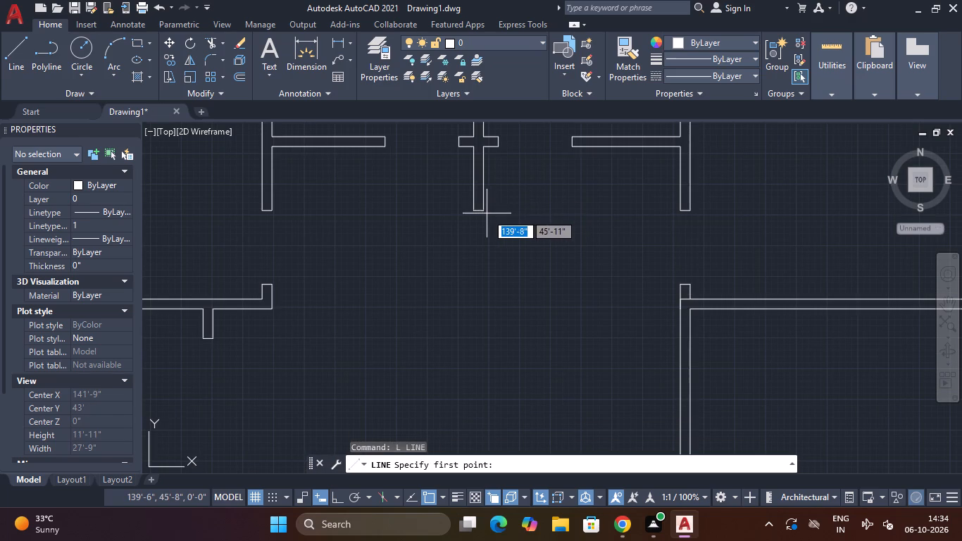
{"action": "left_click", "coordinate": [482, 213]}
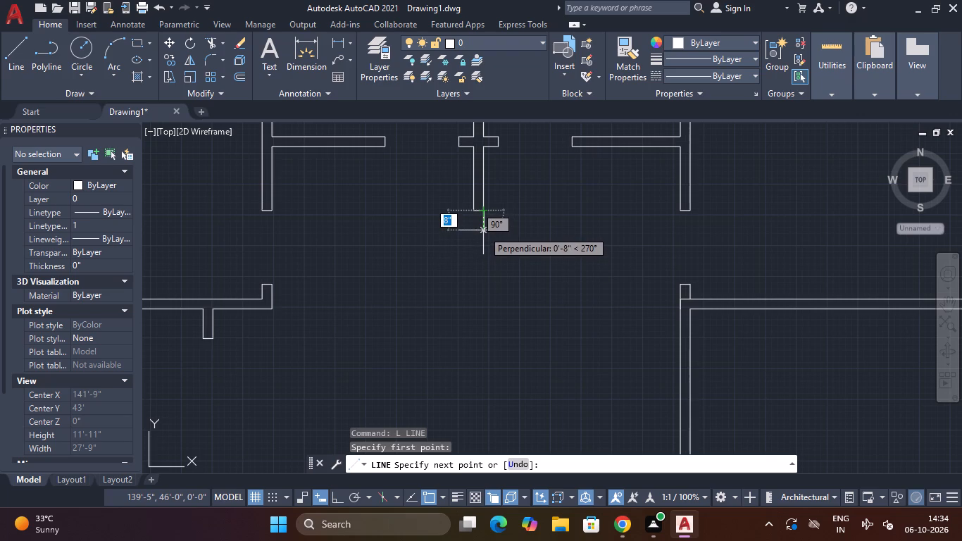
{"action": "type", "text": "4\""}
{"action": "key", "text": "Return"}
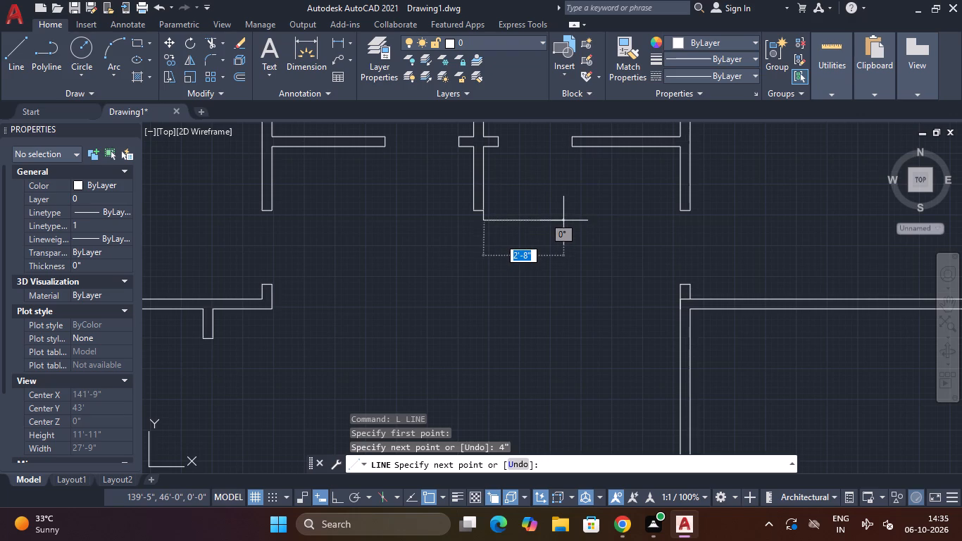
{"action": "key", "text": "2"}
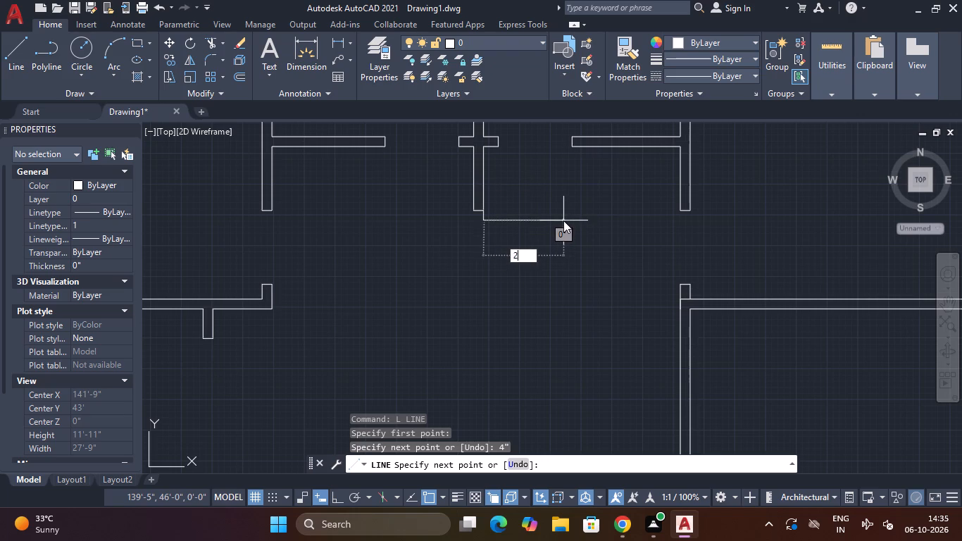
{"action": "key", "text": "semicolon"}
{"action": "key", "text": "BackSpace"}
{"action": "key", "text": "apostrophe"}
{"action": "key", "text": "Return"}
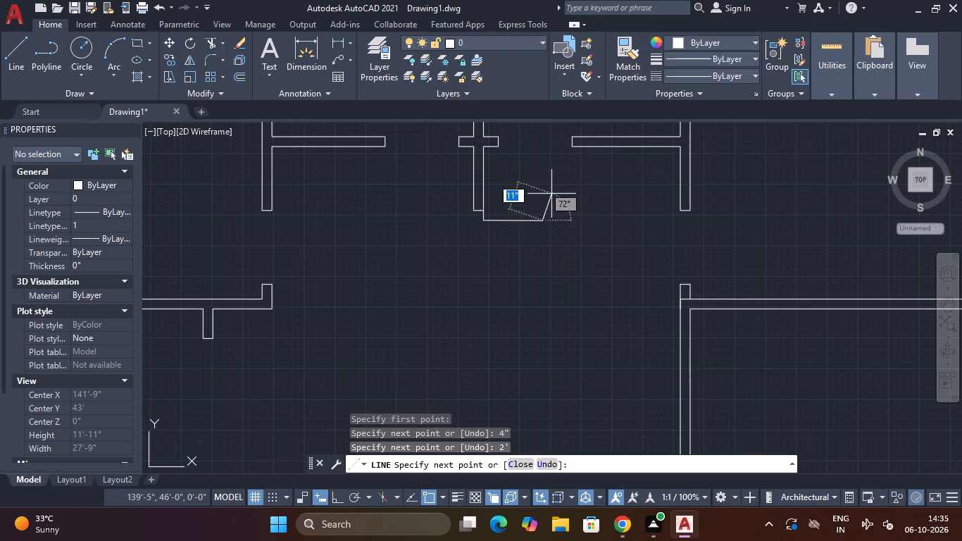
{"action": "key", "text": "F8"}
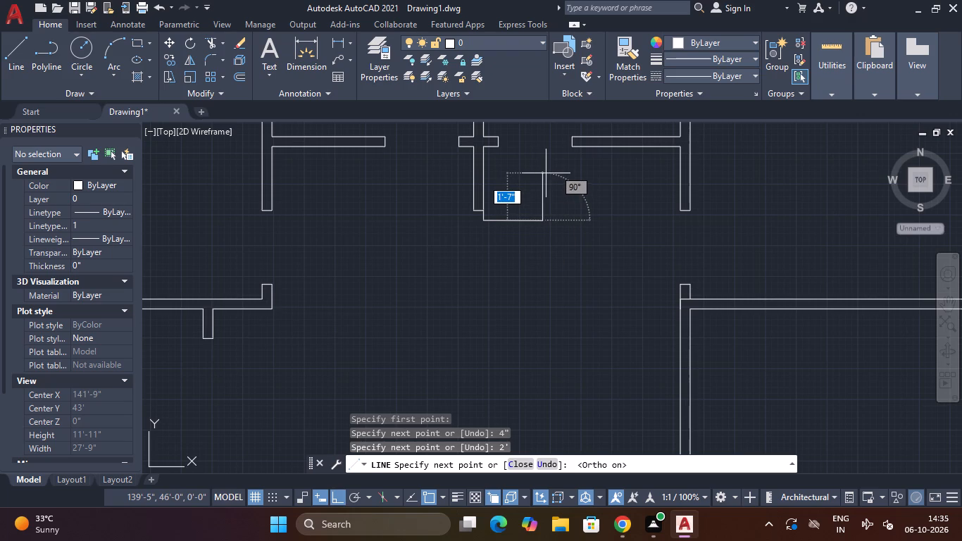
{"action": "type", "text": "4\""}
{"action": "key", "text": "Return"}
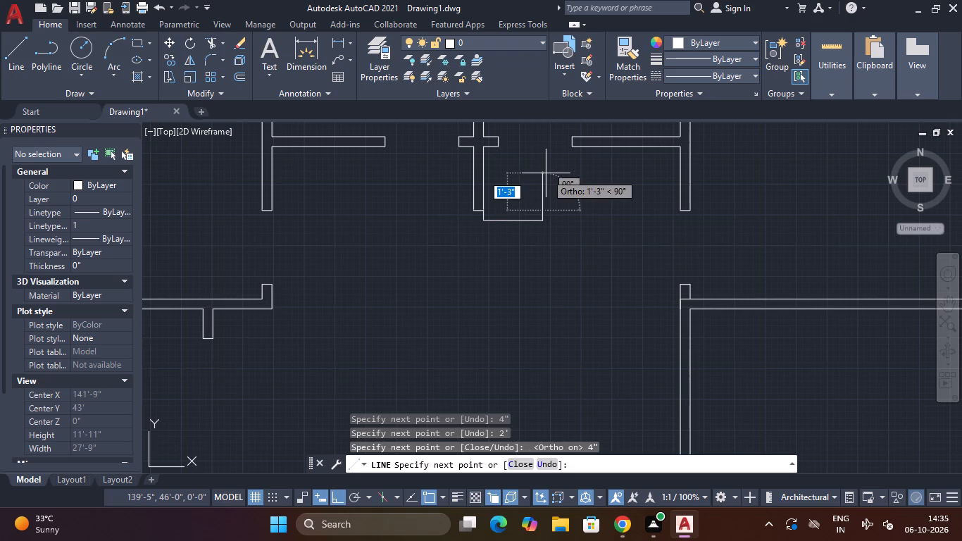
{"action": "left_click", "coordinate": [488, 209]}
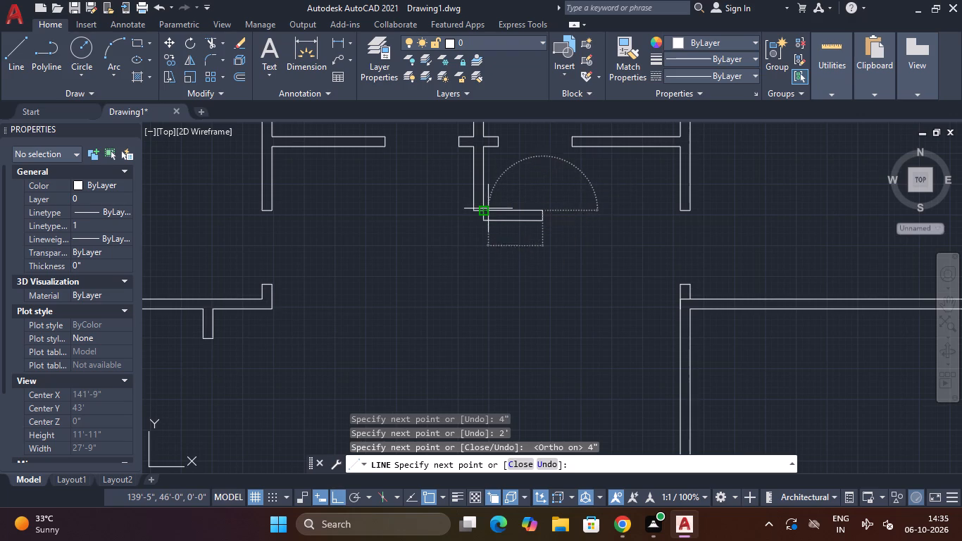
{"action": "key", "text": "Escape"}
Draw a matching 4" thick, 2' long return wall extending left from the central partition's lower-left corner.
{"action": "scroll", "coordinate": [468, 234], "scroll_direction": "up", "scroll_amount": 1}
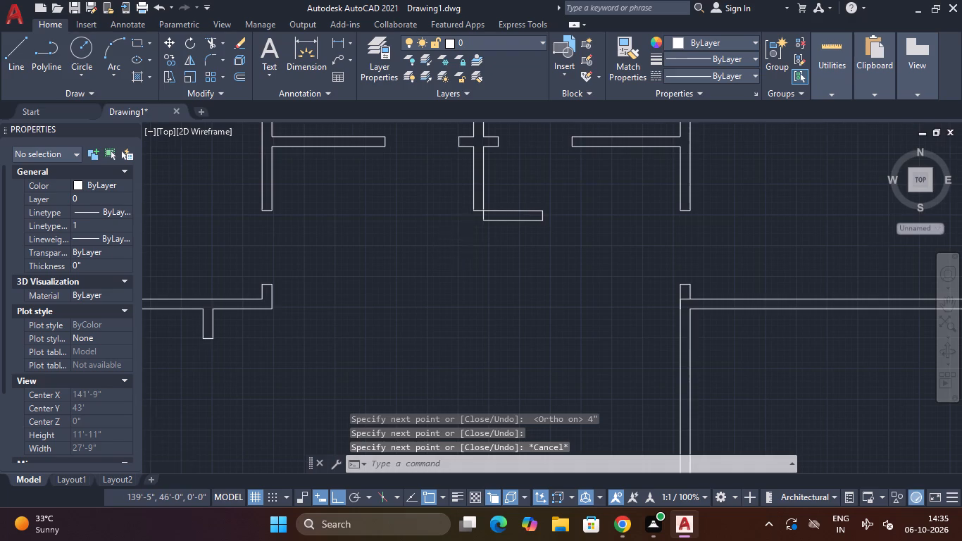
{"action": "scroll", "coordinate": [468, 234], "scroll_direction": "up", "scroll_amount": 1}
{"action": "scroll", "coordinate": [468, 234], "scroll_direction": "down", "scroll_amount": 2}
{"action": "middle_click_drag", "start_coordinate": [468, 234], "coordinate": [478, 259]}
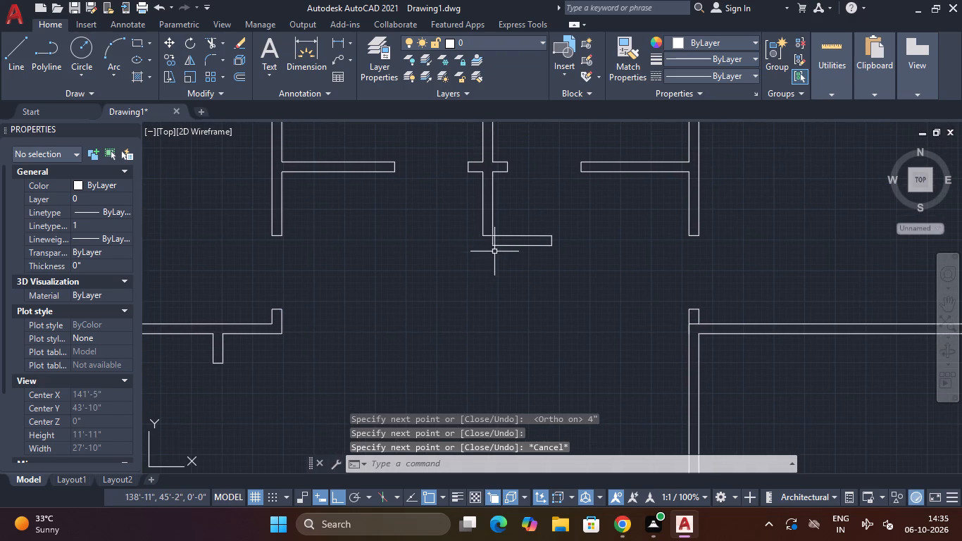
{"action": "scroll", "coordinate": [484, 254], "scroll_direction": "up", "scroll_amount": 2}
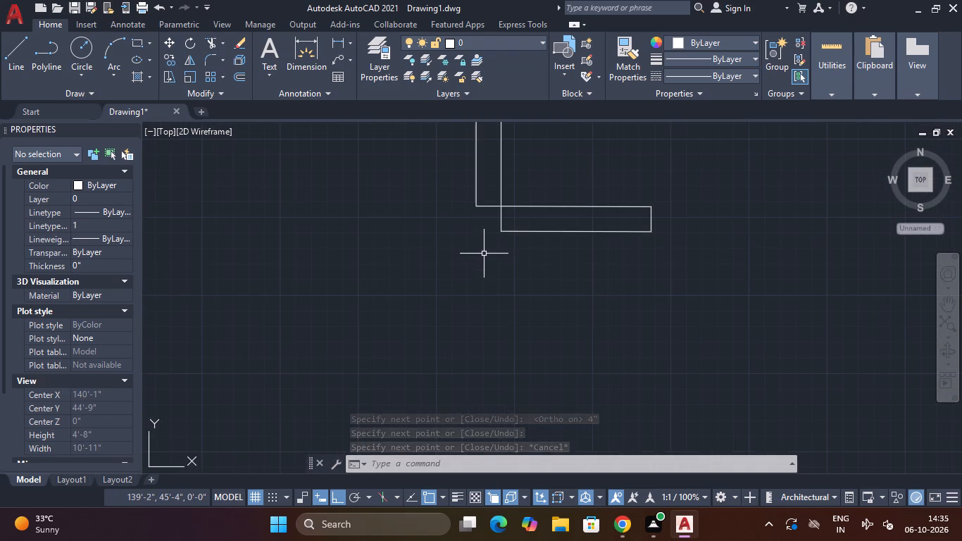
{"action": "middle_click_drag", "start_coordinate": [484, 254], "coordinate": [529, 252]}
{"action": "type", "text": "L"}
{"action": "key", "text": "space"}
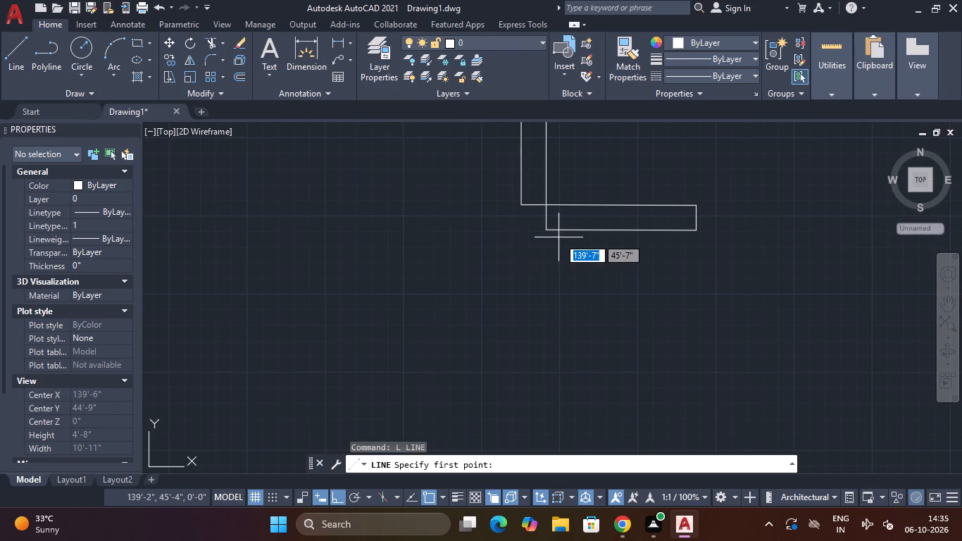
{"action": "left_click", "coordinate": [523, 203]}
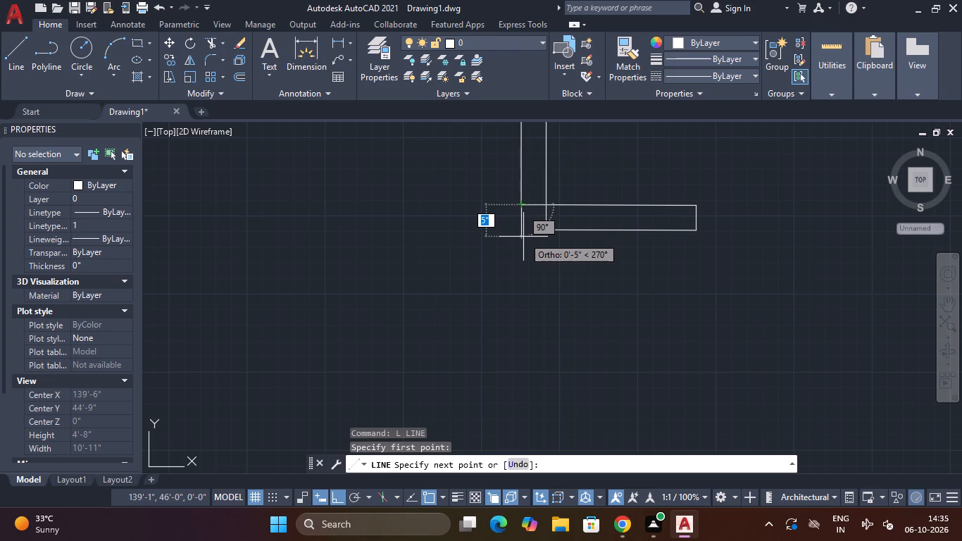
{"action": "type", "text": "4\""}
{"action": "key", "text": "Return"}
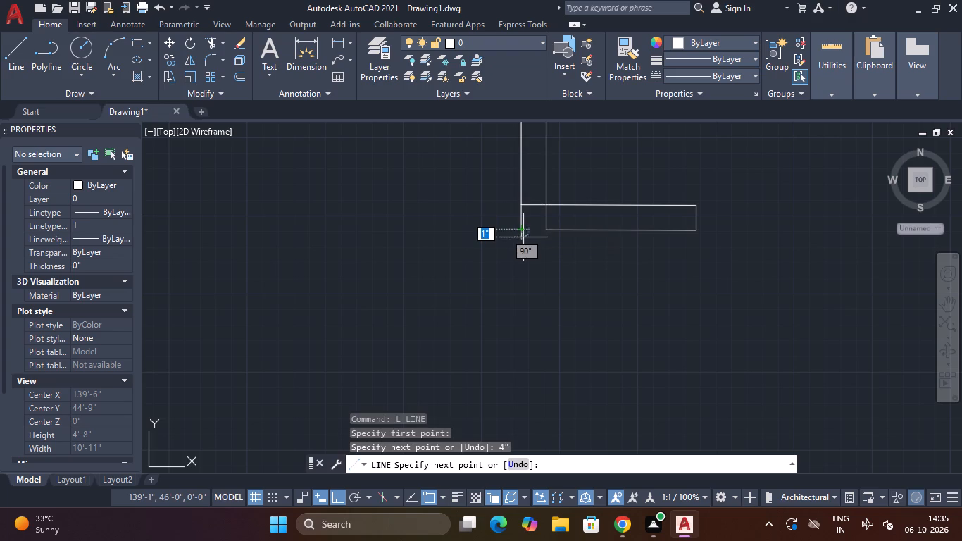
{"action": "type", "text": "2'"}
{"action": "key", "text": "Return"}
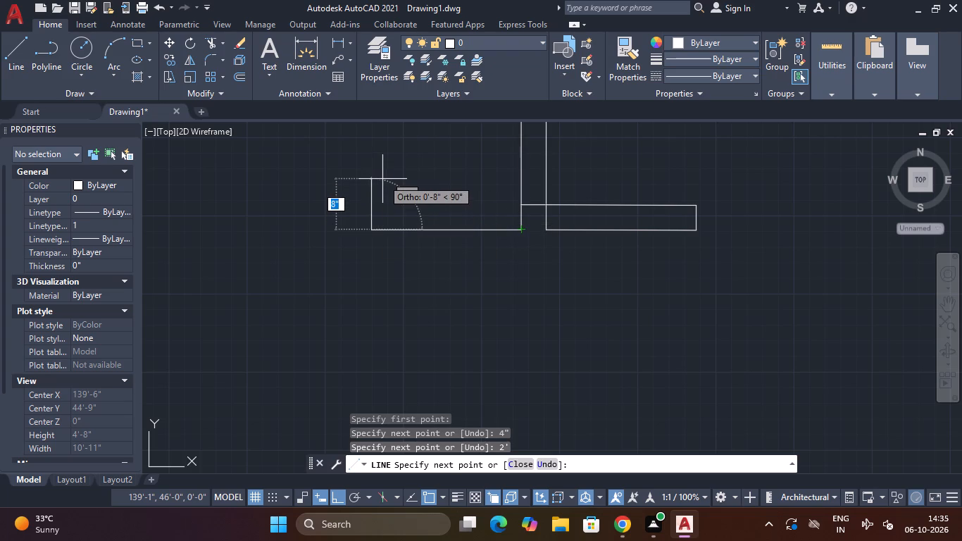
{"action": "type", "text": "4\""}
{"action": "key", "text": "Return"}
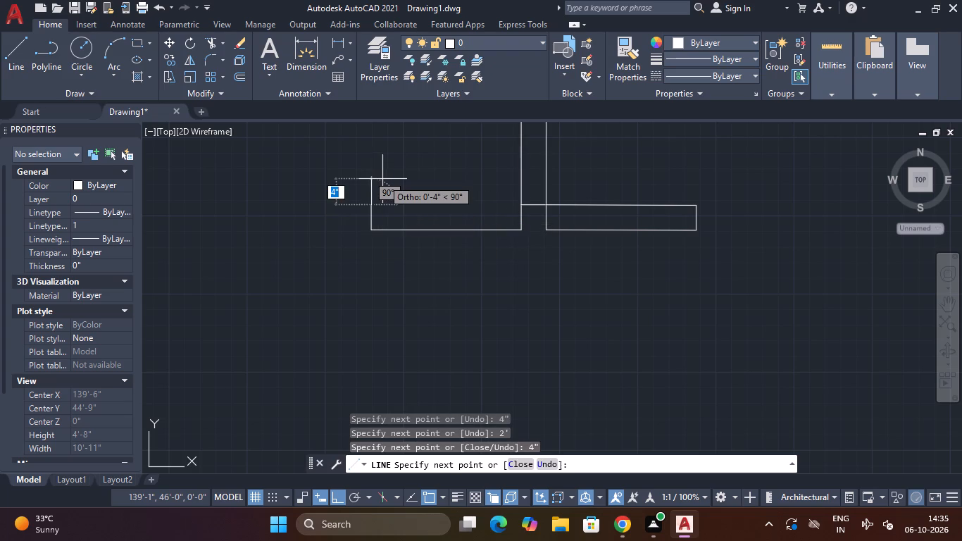
{"action": "left_click", "coordinate": [520, 204]}
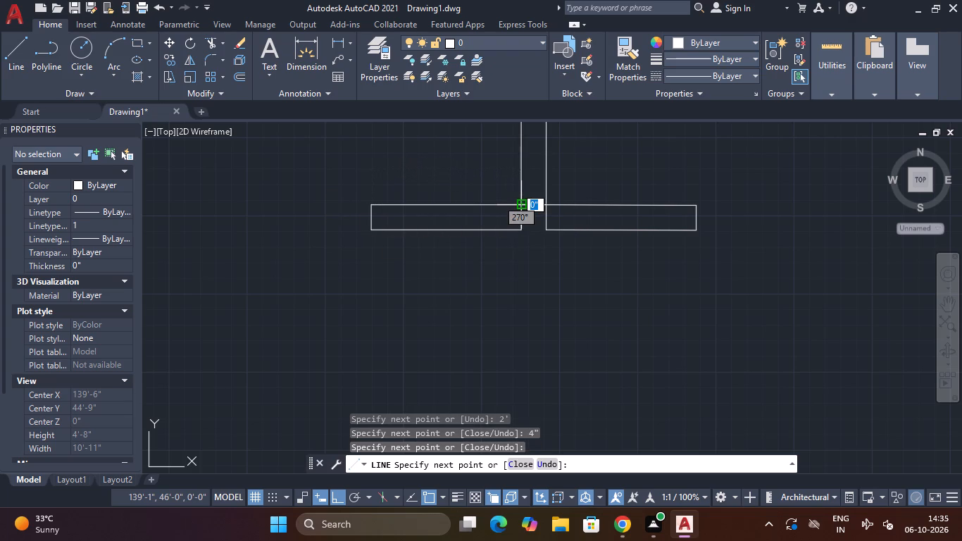
{"action": "key", "text": "Escape"}
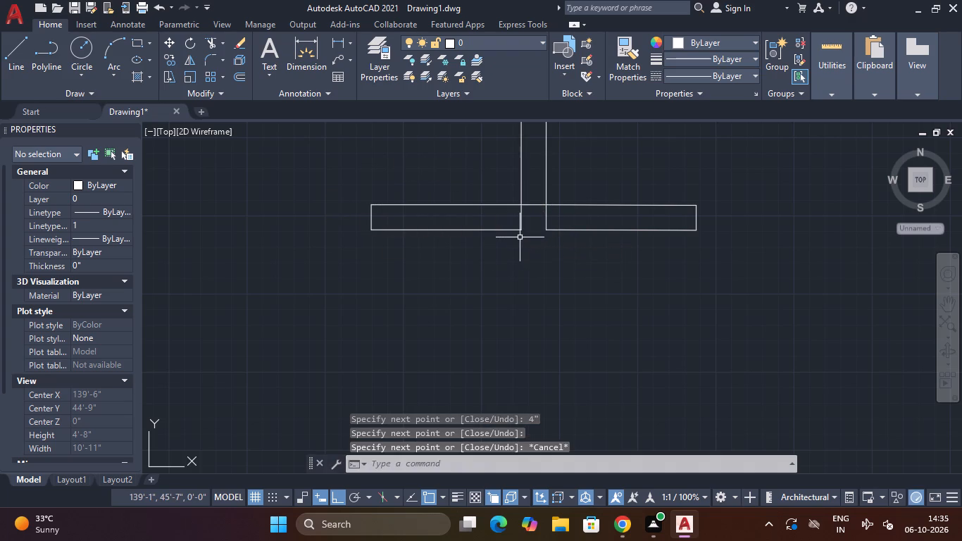
Close the gap between the two return walls with a short line along their bottom edge.
{"action": "key", "text": "space"}
{"action": "left_click", "coordinate": [523, 230]}
{"action": "left_click", "coordinate": [546, 234]}
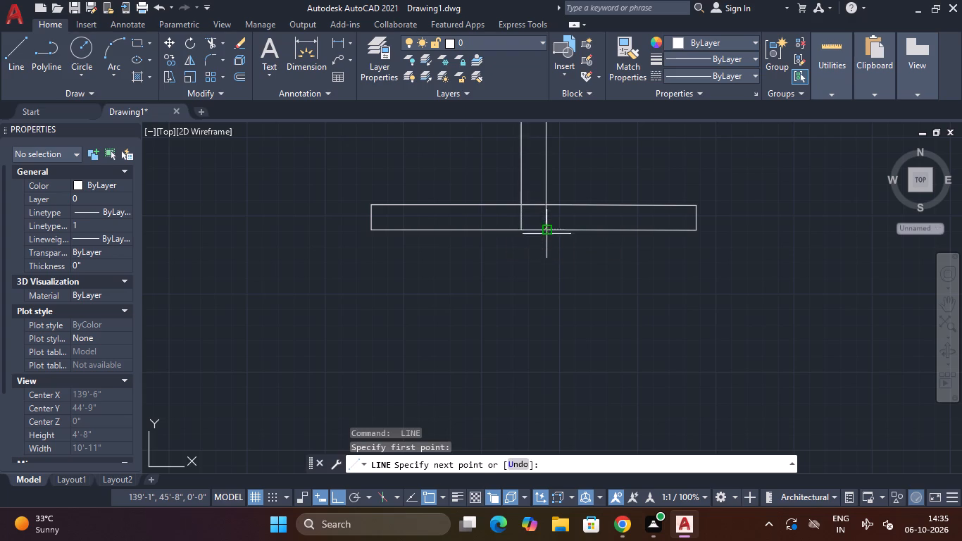
{"action": "key", "text": "Escape"}
{"action": "scroll", "coordinate": [554, 234], "scroll_direction": "down", "scroll_amount": 3}
{"action": "key", "text": "Escape"}
{"action": "key", "text": "Escape"}
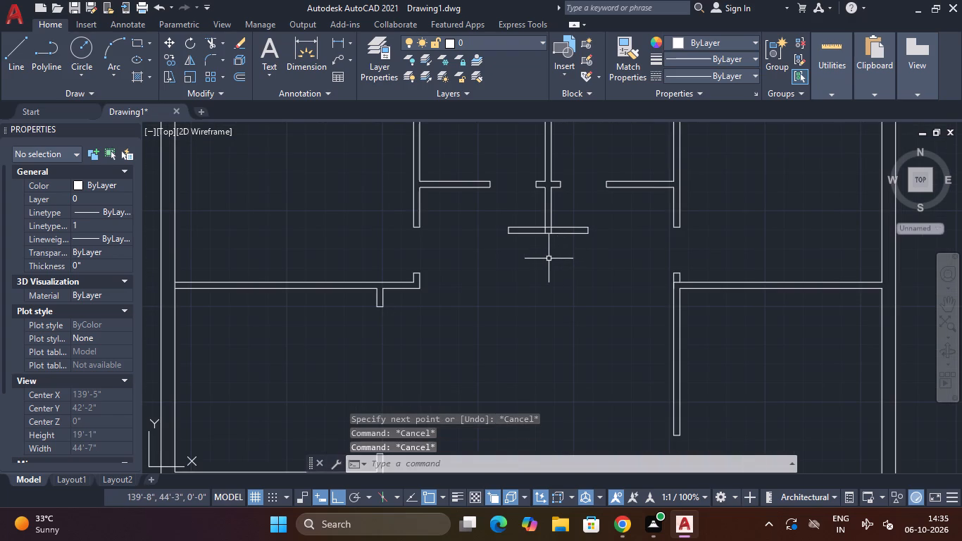
Trim the inner lines where the central partition meets the two return walls to form a clean T-junction.
{"action": "scroll", "coordinate": [524, 220], "scroll_direction": "up", "scroll_amount": 2}
{"action": "type", "text": "TR"}
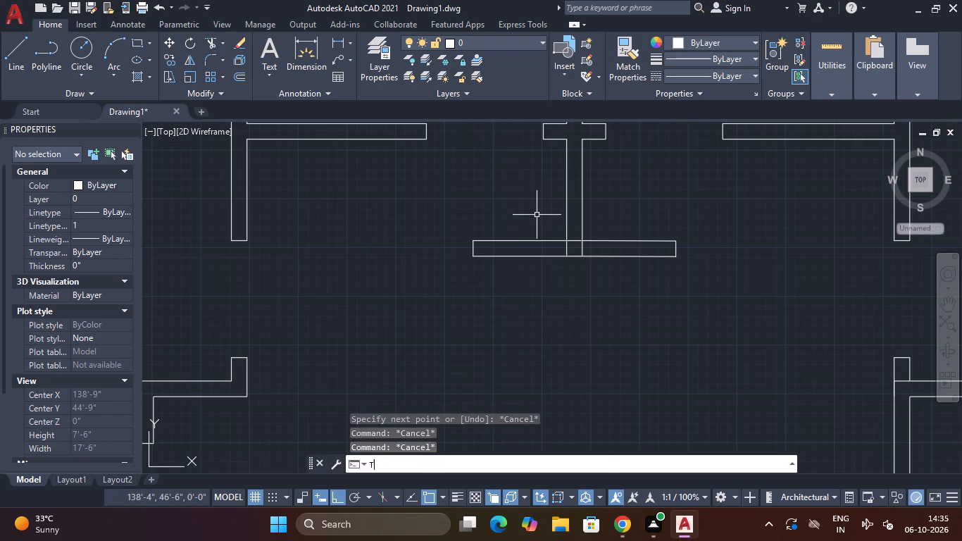
{"action": "key", "text": "space"}
{"action": "scroll", "coordinate": [503, 249], "scroll_direction": "up", "scroll_amount": 3}
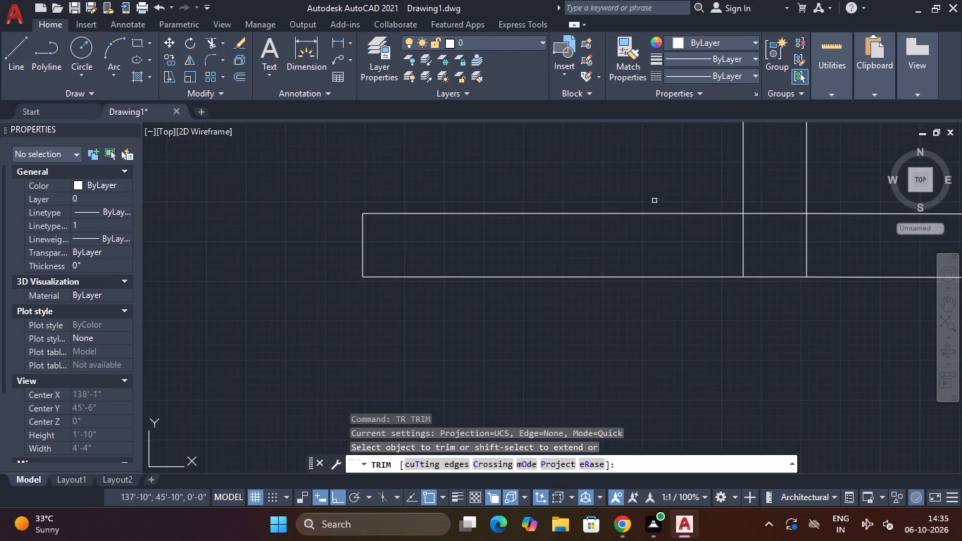
{"action": "middle_click_drag", "start_coordinate": [664, 186], "coordinate": [503, 162]}
{"action": "left_click", "coordinate": [604, 158]}
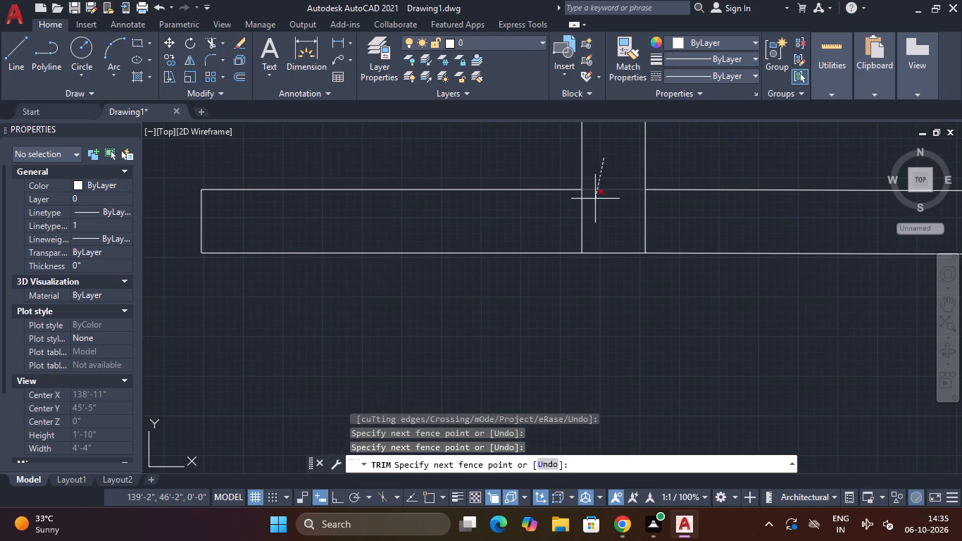
{"action": "double_click", "coordinate": [602, 207]}
{"action": "left_click", "coordinate": [570, 216]}
{"action": "left_click_drag", "start_coordinate": [670, 225], "coordinate": [645, 225]}
{"action": "left_click", "coordinate": [624, 227]}
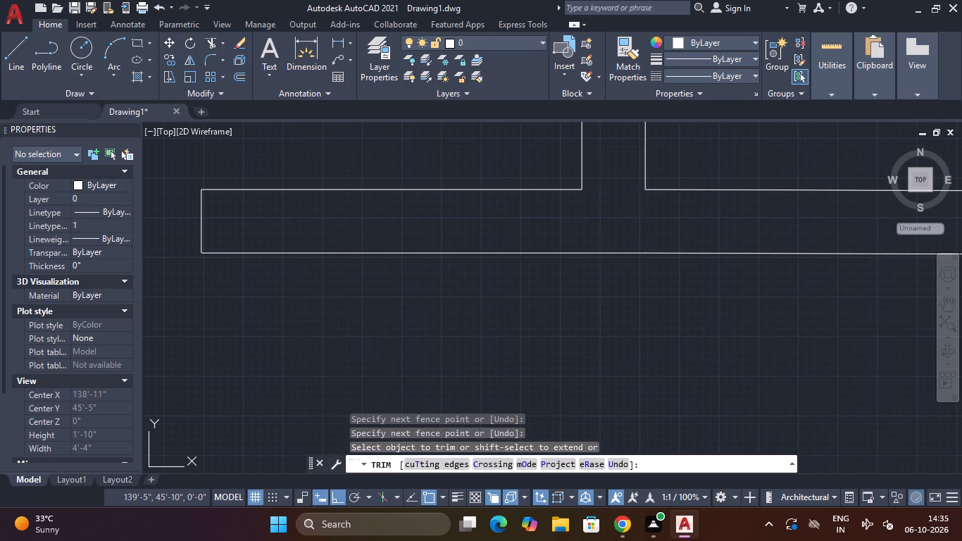
{"action": "scroll", "coordinate": [627, 225], "scroll_direction": "down", "scroll_amount": 4}
{"action": "middle_click_drag", "start_coordinate": [620, 278], "coordinate": [542, 263]}
{"action": "key", "text": "Escape"}
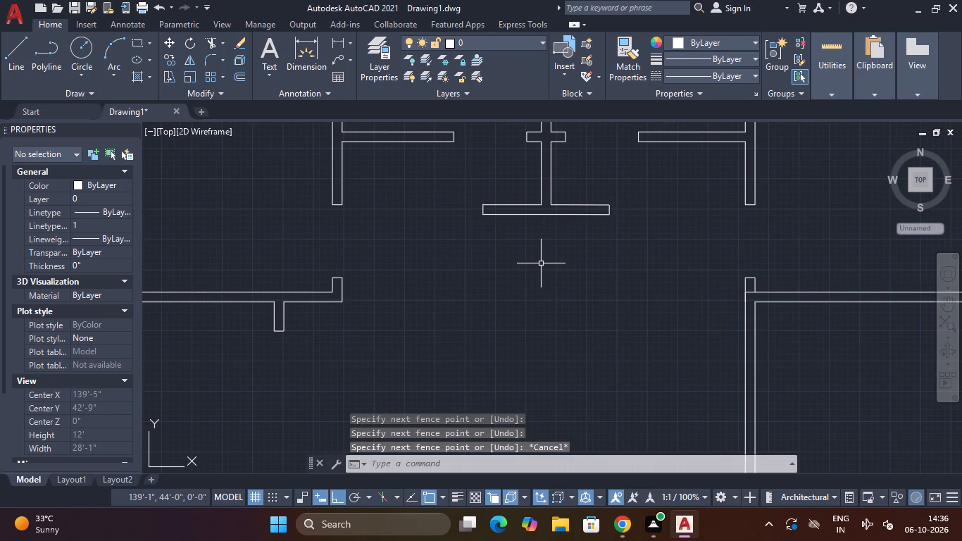
Trim the leftover line where the top-right room's bottom partition meets the vertical partition on its left side.
{"action": "middle_click_drag", "start_coordinate": [553, 229], "coordinate": [551, 356]}
{"action": "scroll", "coordinate": [537, 318], "scroll_direction": "down", "scroll_amount": 1}
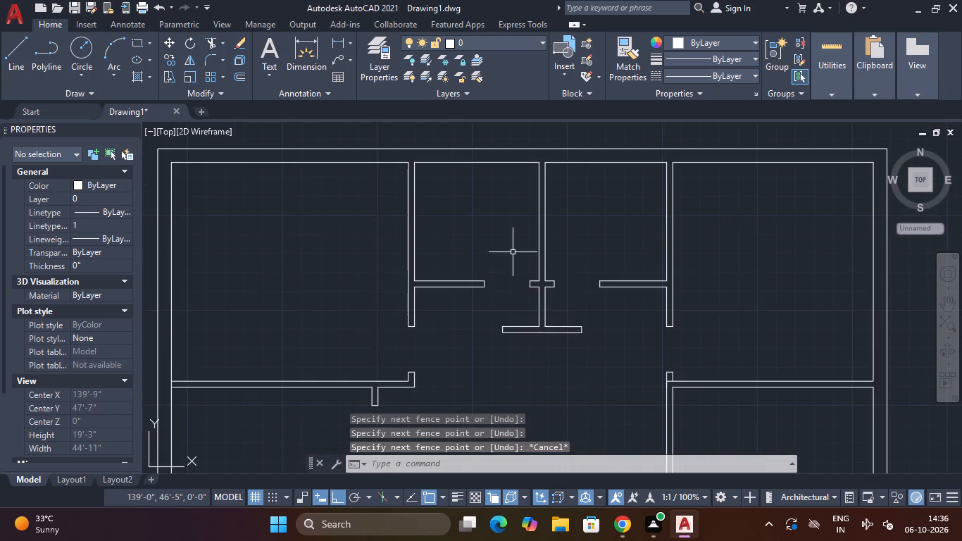
{"action": "middle_click_drag", "start_coordinate": [513, 251], "coordinate": [517, 166]}
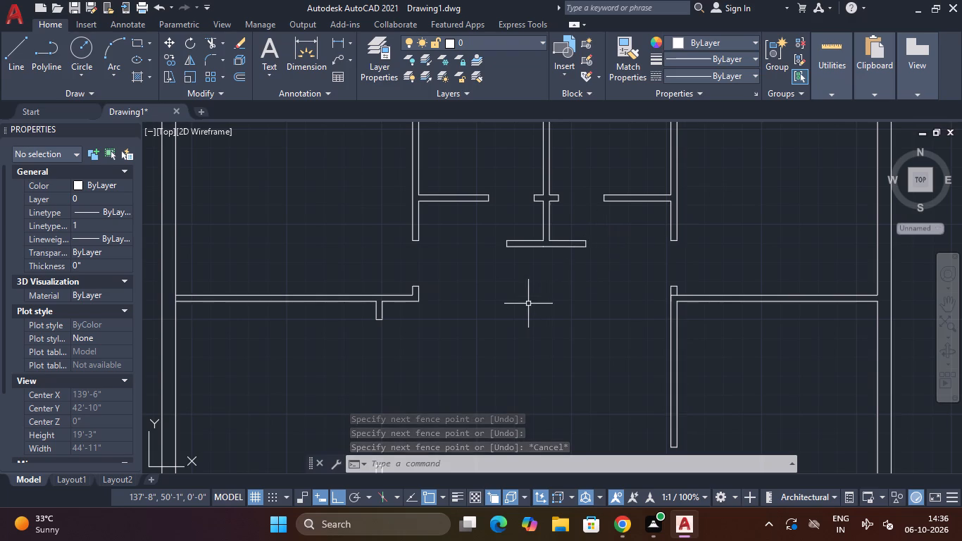
{"action": "middle_click_drag", "start_coordinate": [528, 304], "coordinate": [548, 270]}
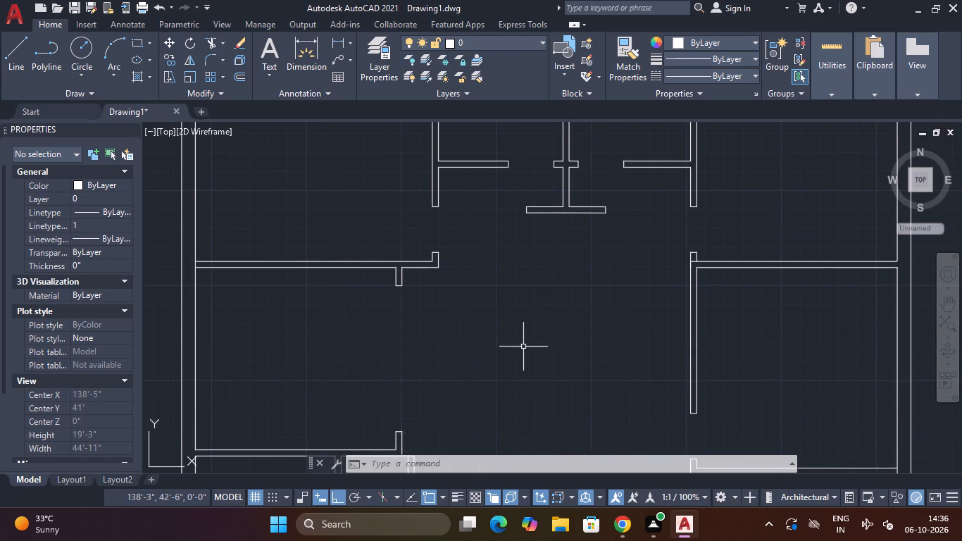
{"action": "middle_click_drag", "start_coordinate": [523, 347], "coordinate": [533, 345]}
{"action": "scroll", "coordinate": [701, 288], "scroll_direction": "up", "scroll_amount": 2}
{"action": "key", "text": "space"}
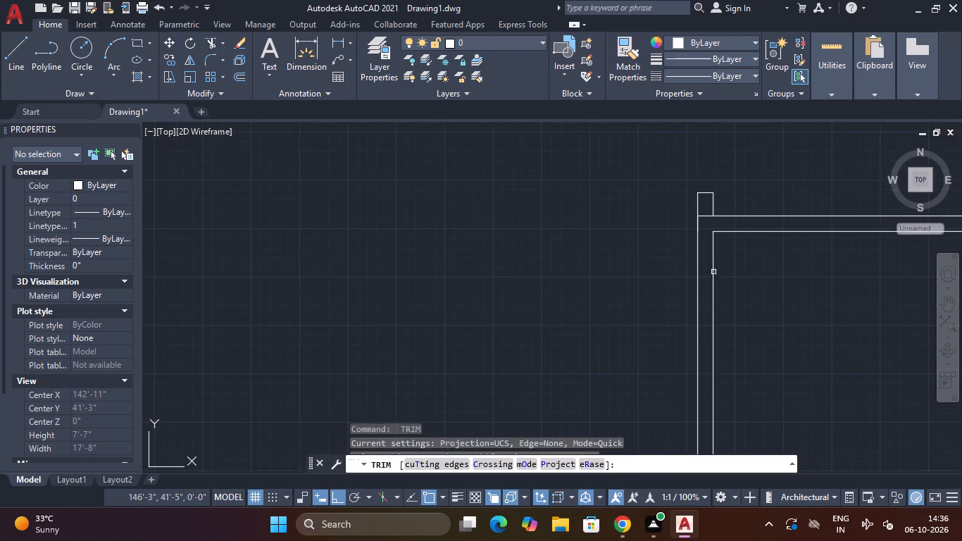
{"action": "scroll", "coordinate": [717, 211], "scroll_direction": "up", "scroll_amount": 3}
{"action": "left_click", "coordinate": [680, 224]}
{"action": "left_click", "coordinate": [653, 280]}
{"action": "key", "text": "Escape"}
{"action": "scroll", "coordinate": [654, 280], "scroll_direction": "down", "scroll_amount": 3}
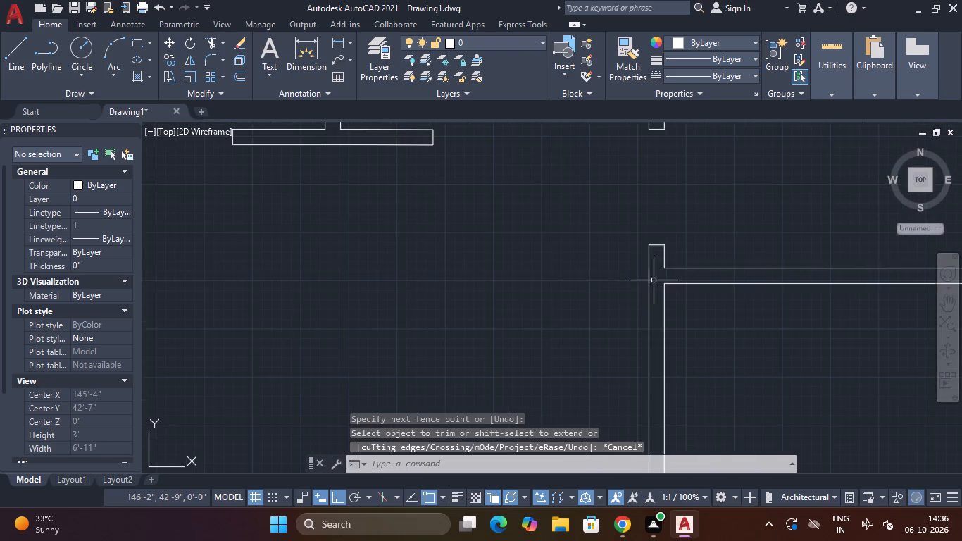
Examine the whole floor plan, checking the partitions, openings and wall junctions.
{"action": "scroll", "coordinate": [405, 283], "scroll_direction": "down", "scroll_amount": 2}
{"action": "middle_click_drag", "start_coordinate": [415, 287], "coordinate": [475, 197]}
{"action": "scroll", "coordinate": [480, 194], "scroll_direction": "down", "scroll_amount": 2}
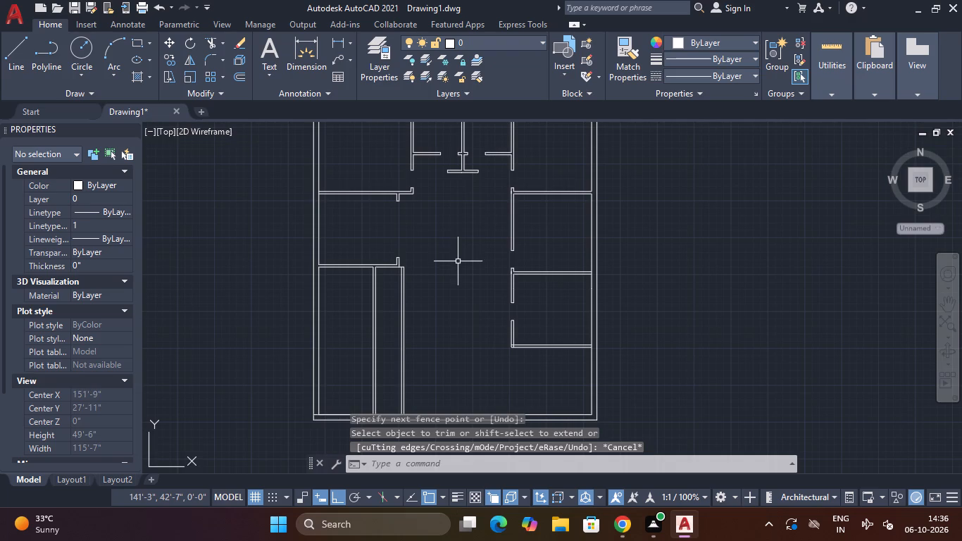
{"action": "middle_click_drag", "start_coordinate": [458, 261], "coordinate": [501, 230]}
{"action": "scroll", "coordinate": [398, 249], "scroll_direction": "up", "scroll_amount": 3}
{"action": "scroll", "coordinate": [639, 178], "scroll_direction": "down", "scroll_amount": 2}
{"action": "middle_click_drag", "start_coordinate": [639, 178], "coordinate": [532, 201]}
{"action": "scroll", "coordinate": [504, 210], "scroll_direction": "up", "scroll_amount": 1}
{"action": "scroll", "coordinate": [524, 203], "scroll_direction": "down", "scroll_amount": 4}
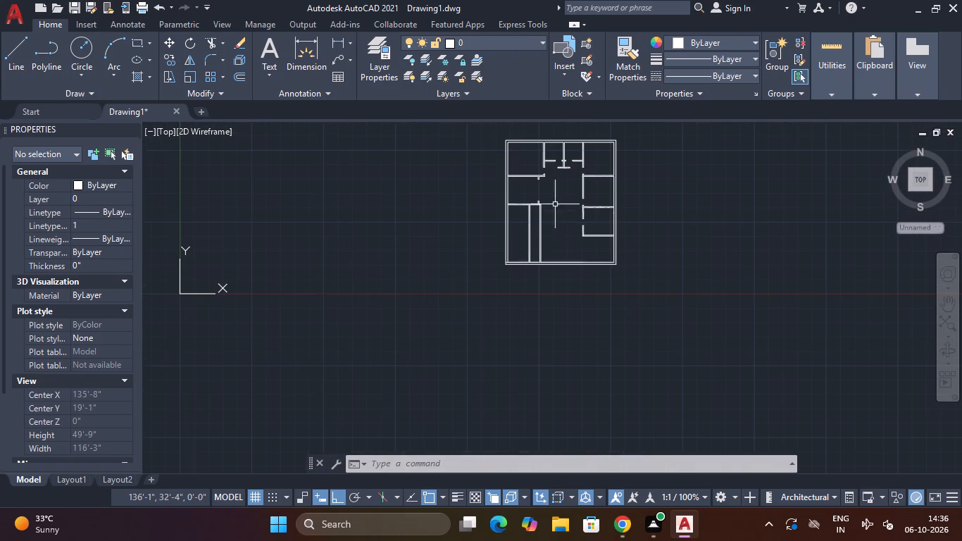
{"action": "middle_click_drag", "start_coordinate": [568, 245], "coordinate": [509, 278]}
{"action": "scroll", "coordinate": [496, 228], "scroll_direction": "up", "scroll_amount": 2}
{"action": "middle_click_drag", "start_coordinate": [502, 227], "coordinate": [484, 333]}
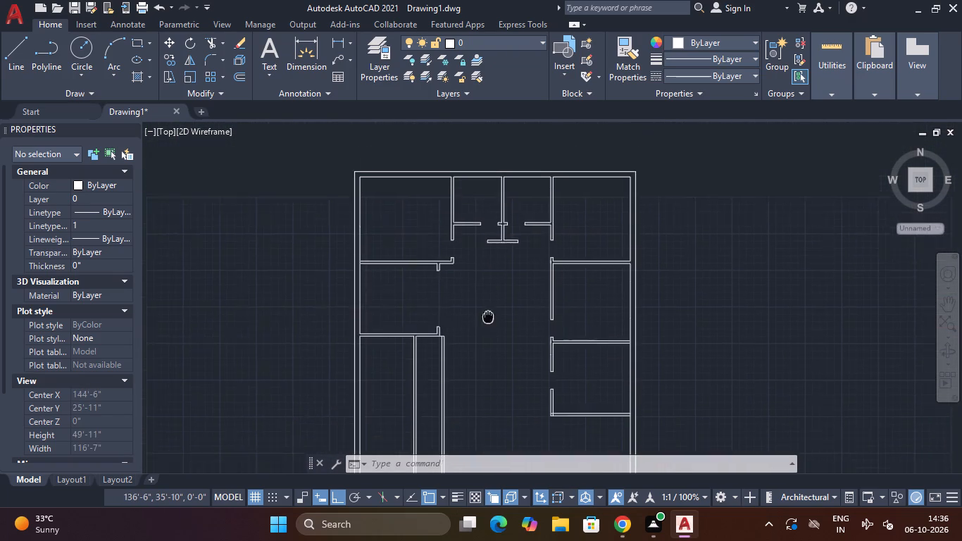
{"action": "middle_click_drag", "start_coordinate": [484, 333], "coordinate": [430, 294]}
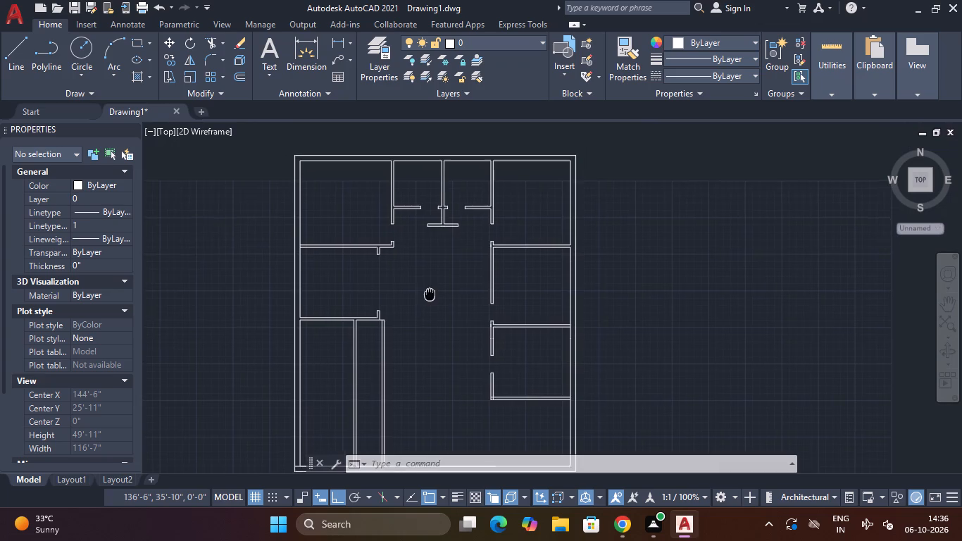
Draw a 4' by 9" rectangle in the empty space beside the floor plan, east of its outer wall.
{"action": "middle_click_drag", "start_coordinate": [430, 294], "coordinate": [351, 325]}
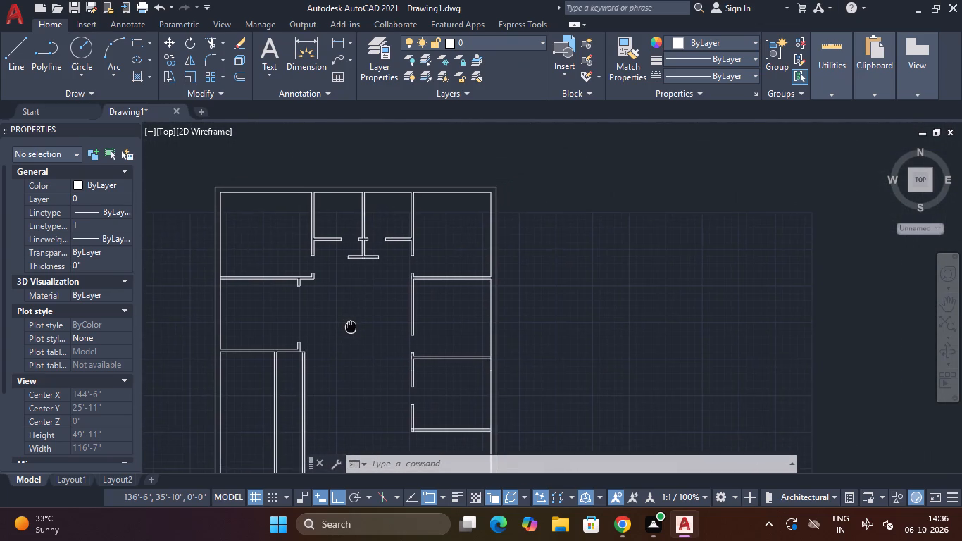
{"action": "middle_click_drag", "start_coordinate": [351, 325], "coordinate": [349, 293]}
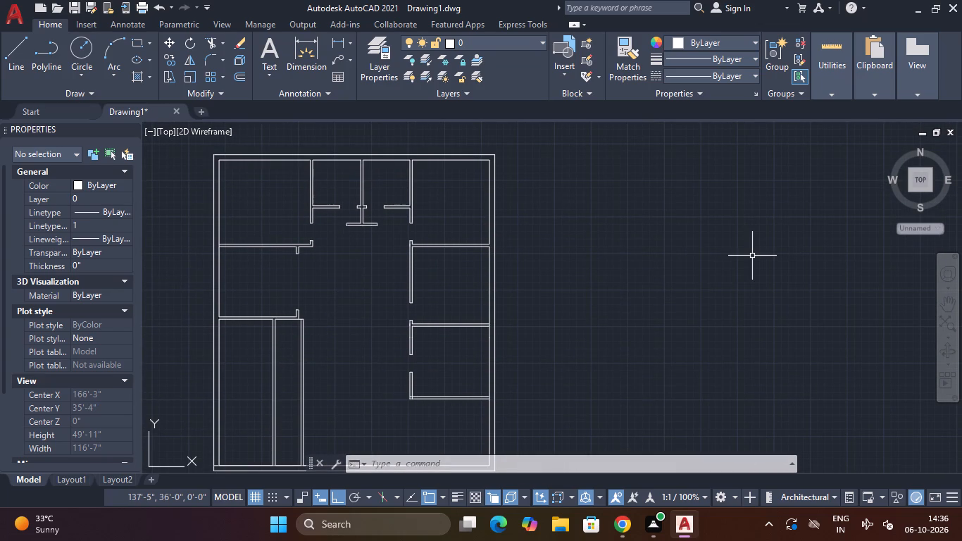
{"action": "type", "text": "REC"}
{"action": "key", "text": "space"}
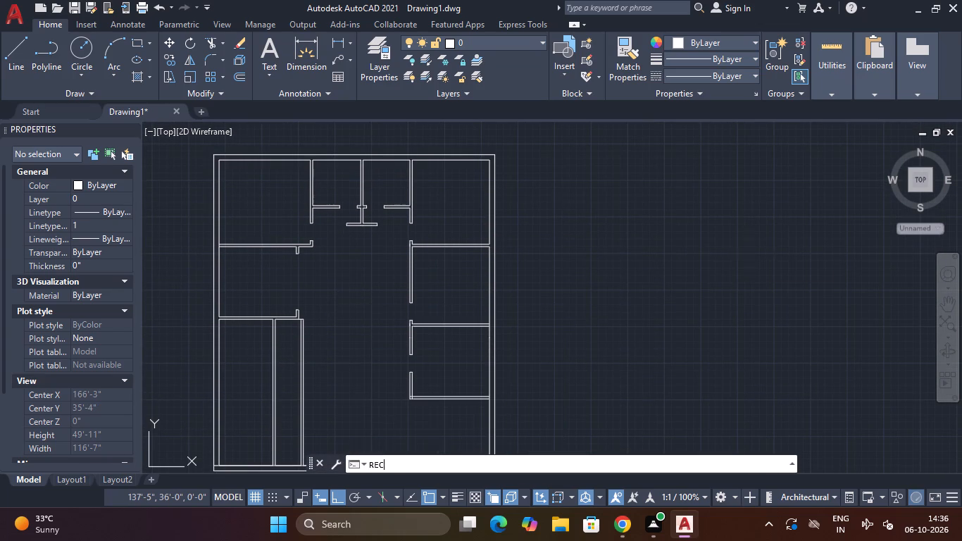
{"action": "left_click", "coordinate": [590, 207]}
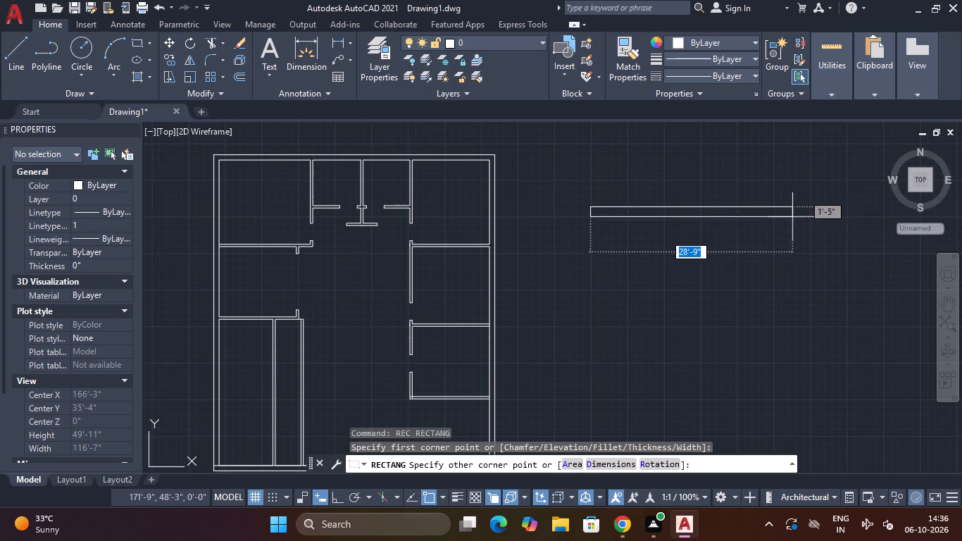
{"action": "type", "text": "4'"}
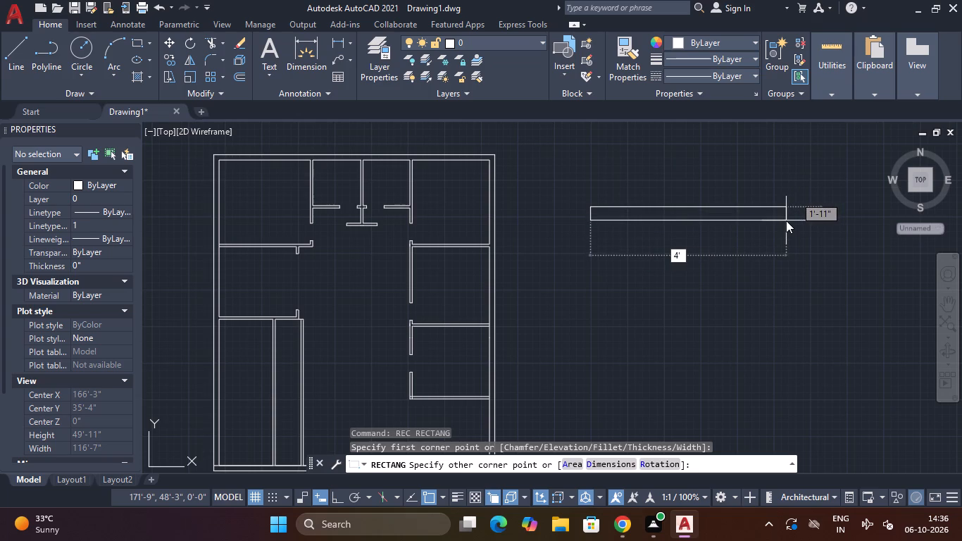
{"action": "key", "text": "Tab"}
{"action": "type", "text": "9\""}
{"action": "key", "text": "Return"}
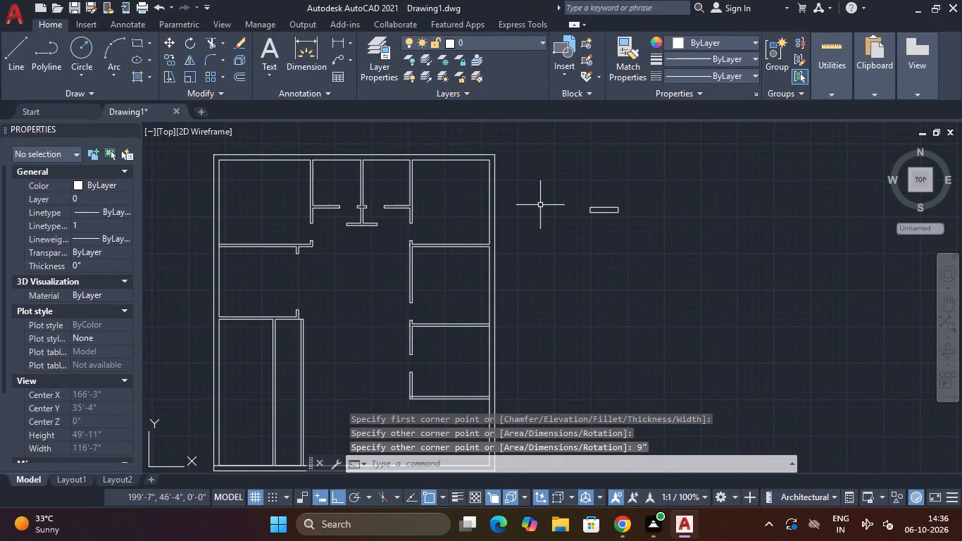
Explode the 4' by 9" rectangle into separate lines.
{"action": "scroll", "coordinate": [618, 215], "scroll_direction": "up", "scroll_amount": 4}
{"action": "middle_click_drag", "start_coordinate": [580, 230], "coordinate": [586, 304]}
{"action": "key", "text": "Escape"}
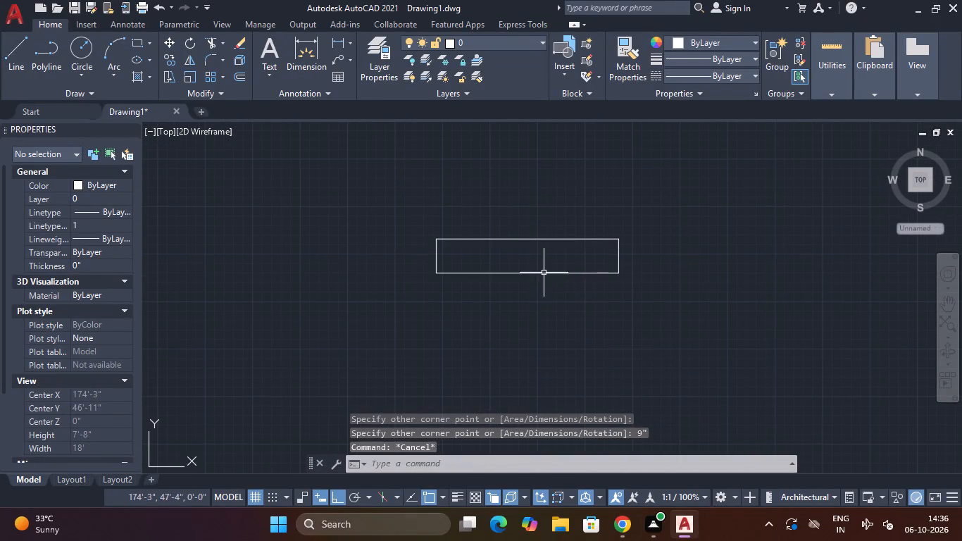
{"action": "left_click_drag", "start_coordinate": [546, 220], "coordinate": [537, 226]}
{"action": "left_click", "coordinate": [496, 322]}
{"action": "type", "text": "EXP"}
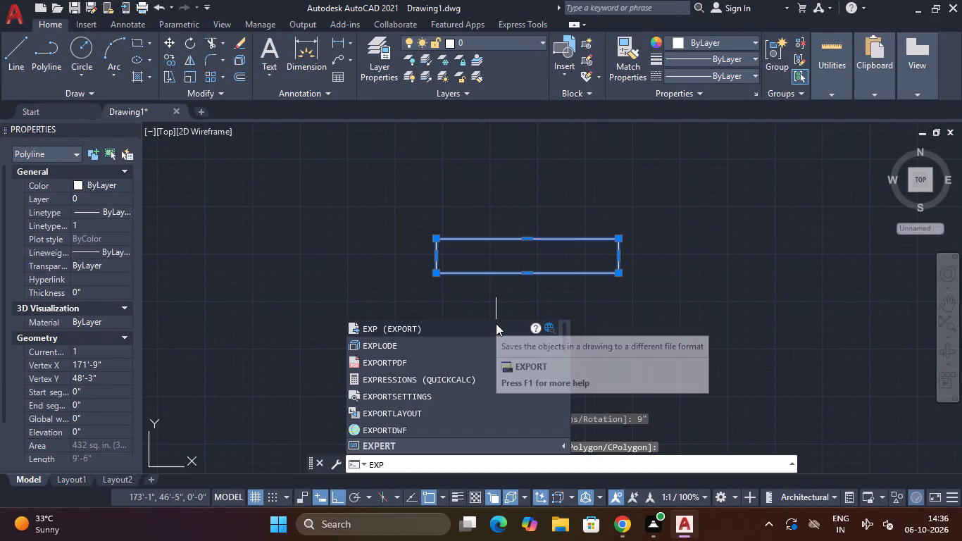
{"action": "key", "text": "Down"}
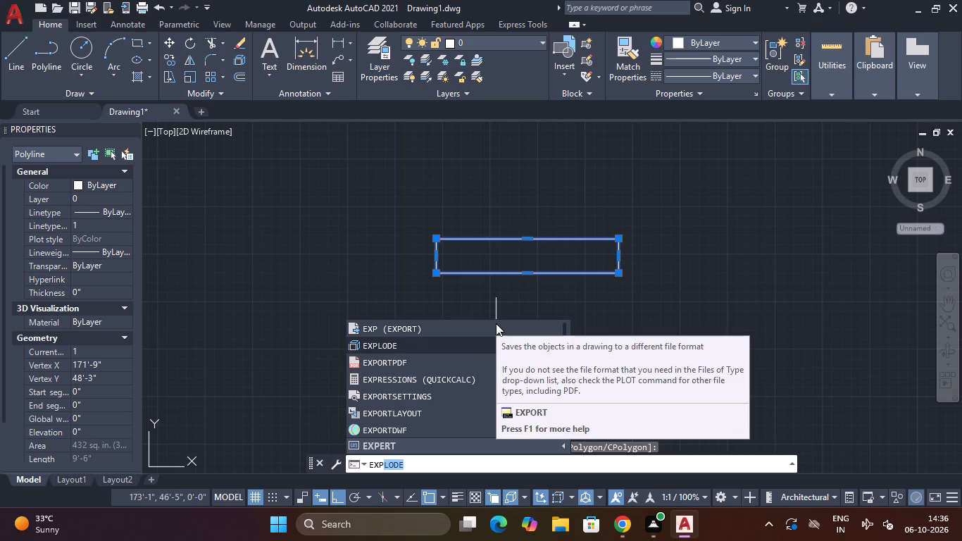
{"action": "key", "text": "Return"}
{"action": "key", "text": "Escape"}
{"action": "key", "text": "Escape"}
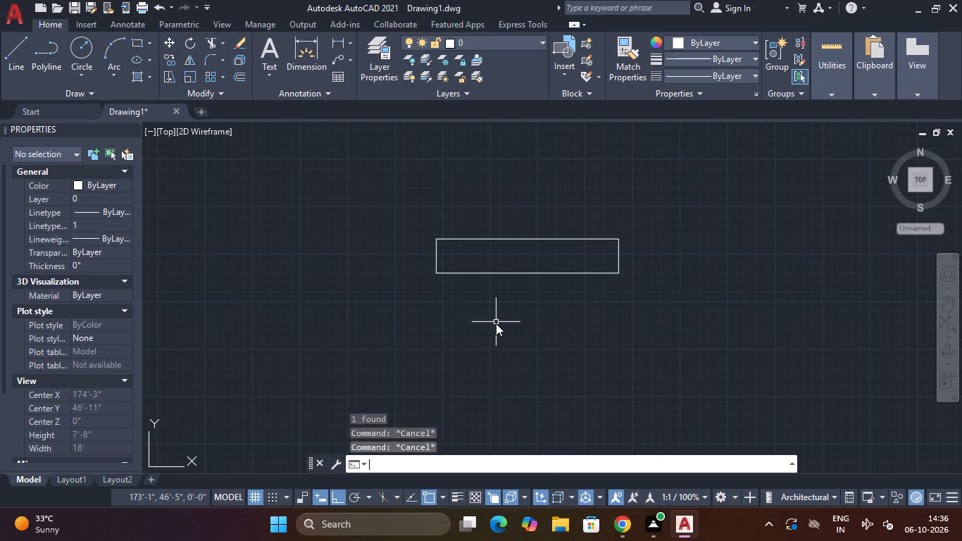
{"action": "key", "text": "Escape"}
{"action": "key", "text": "Escape"}
{"action": "key", "text": "Escape"}
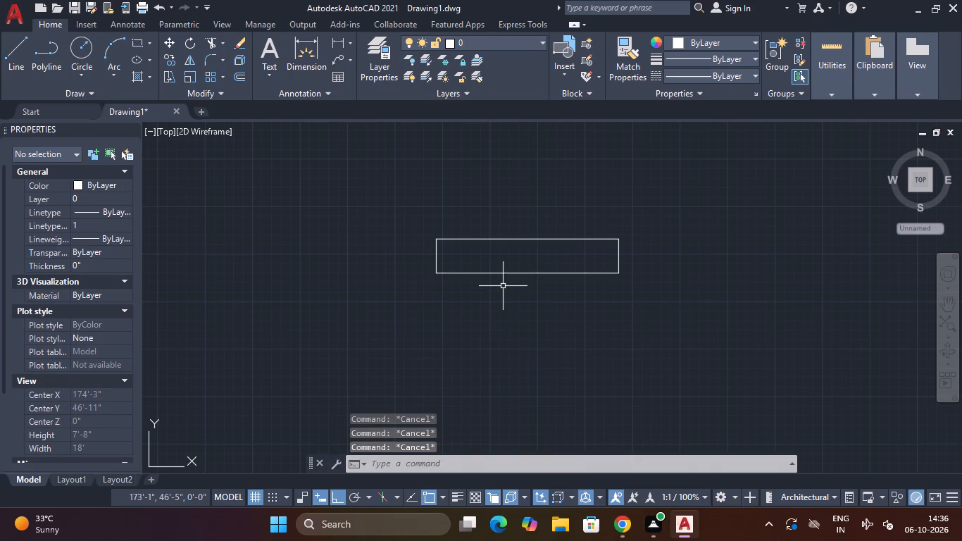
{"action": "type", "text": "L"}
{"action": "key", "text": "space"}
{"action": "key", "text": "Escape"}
Offset the 4' rectangle's top edge downward in successive 2" steps to add four parallel lines inside it.
{"action": "type", "text": "O"}
{"action": "key", "text": "space"}
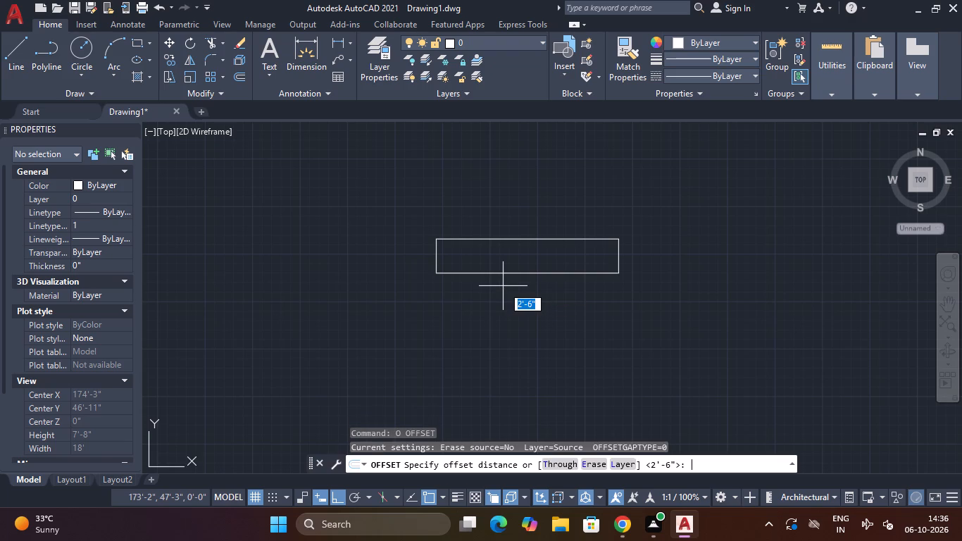
{"action": "type", "text": "2\""}
{"action": "key", "text": "Return"}
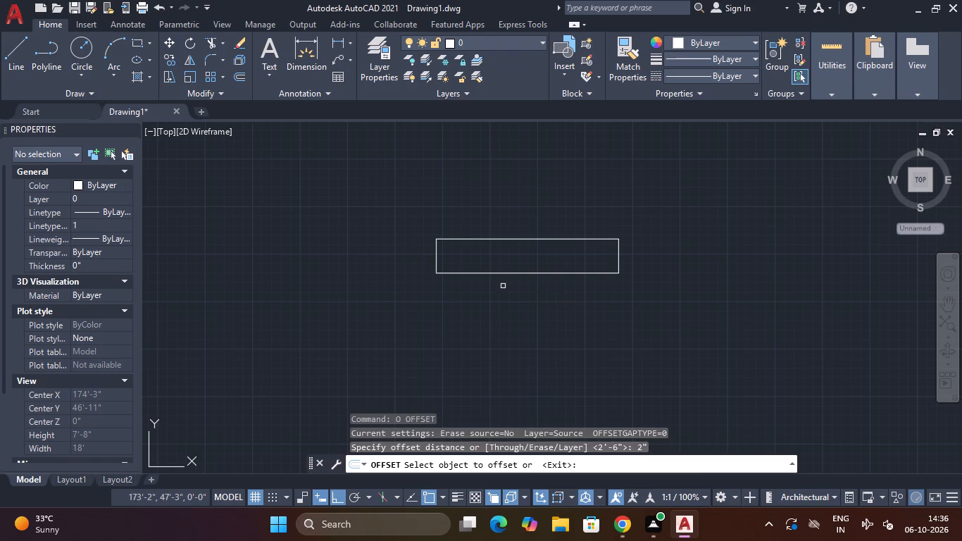
{"action": "left_click", "coordinate": [532, 240]}
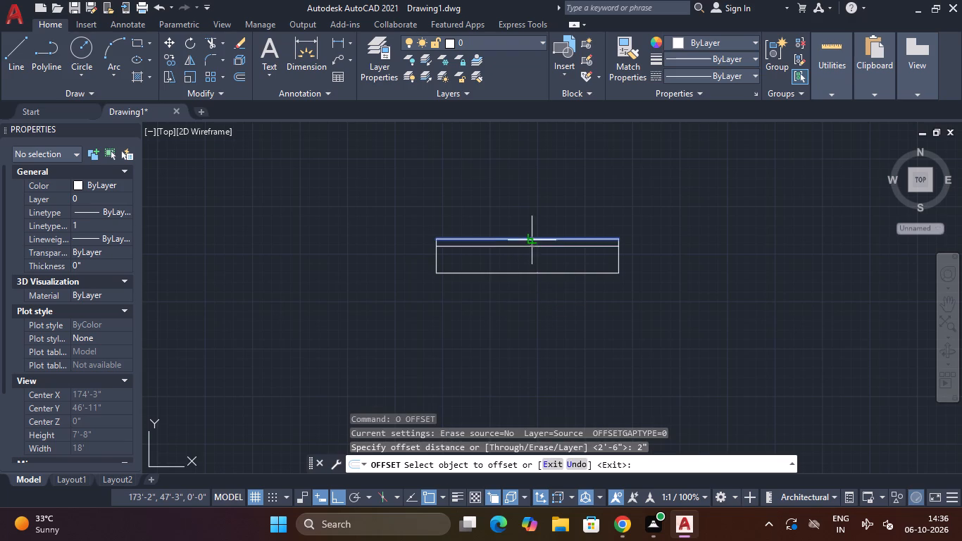
{"action": "left_click", "coordinate": [530, 251]}
{"action": "left_click", "coordinate": [539, 247]}
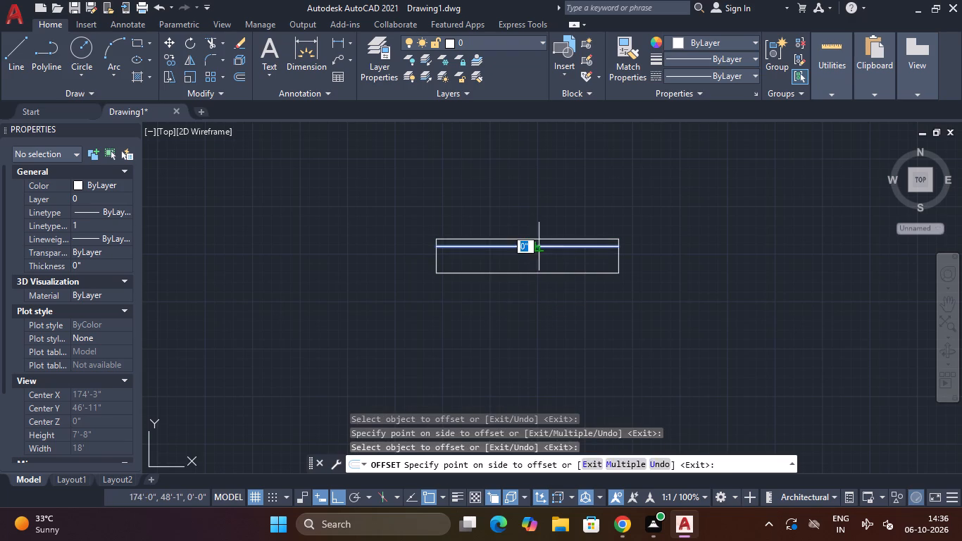
{"action": "left_click", "coordinate": [536, 261]}
{"action": "left_click", "coordinate": [540, 252]}
{"action": "left_click", "coordinate": [532, 261]}
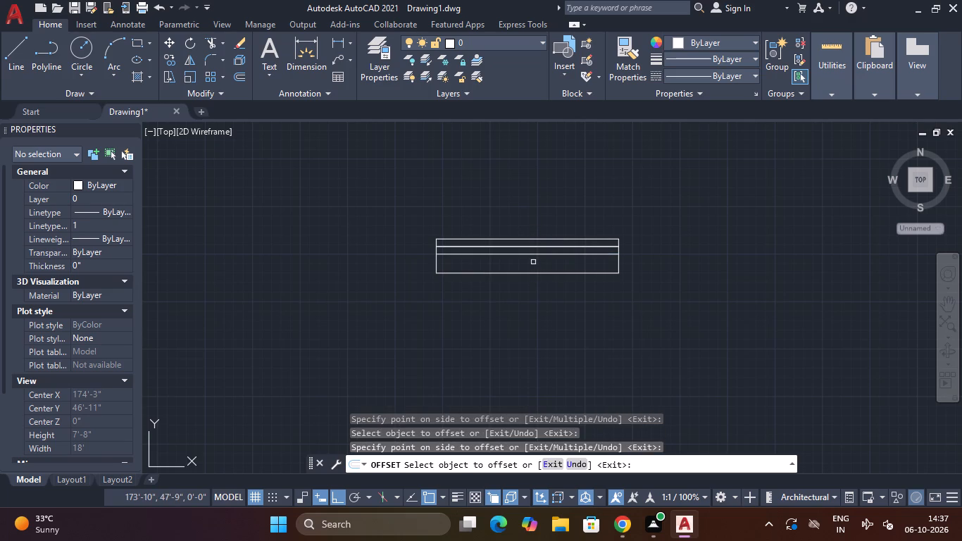
{"action": "left_click", "coordinate": [541, 258]}
{"action": "left_click", "coordinate": [543, 254]}
{"action": "left_click", "coordinate": [539, 266]}
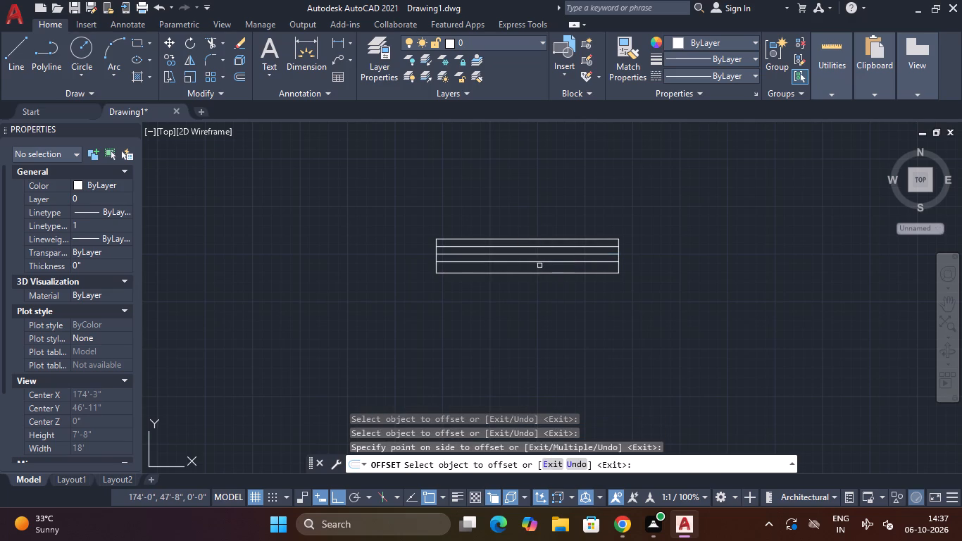
{"action": "left_click", "coordinate": [542, 262]}
{"action": "left_click", "coordinate": [536, 271]}
{"action": "key", "text": "Escape"}
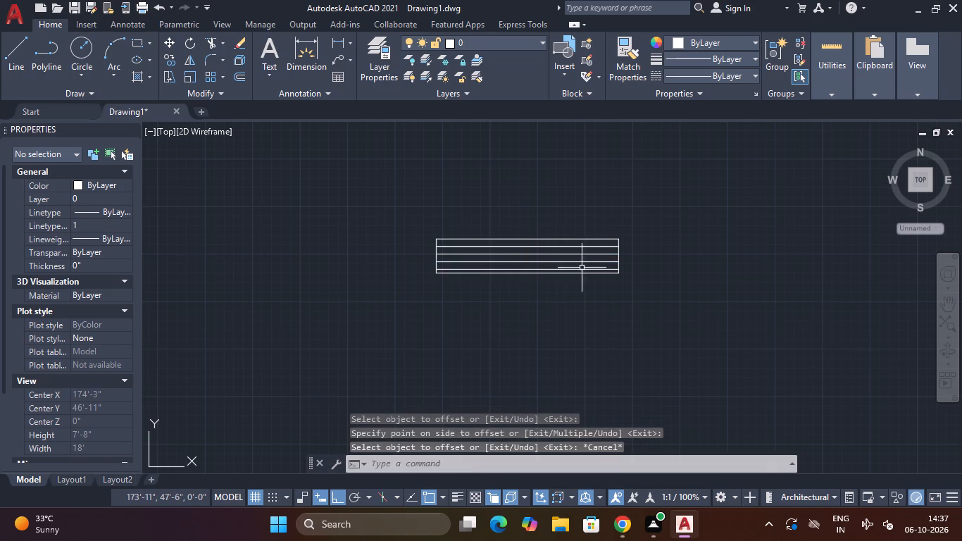
Join all the lines of the striped 4' by 9" rectangle.
{"action": "left_click_drag", "start_coordinate": [654, 205], "coordinate": [646, 205]}
{"action": "left_click", "coordinate": [381, 331]}
{"action": "type", "text": "J"}
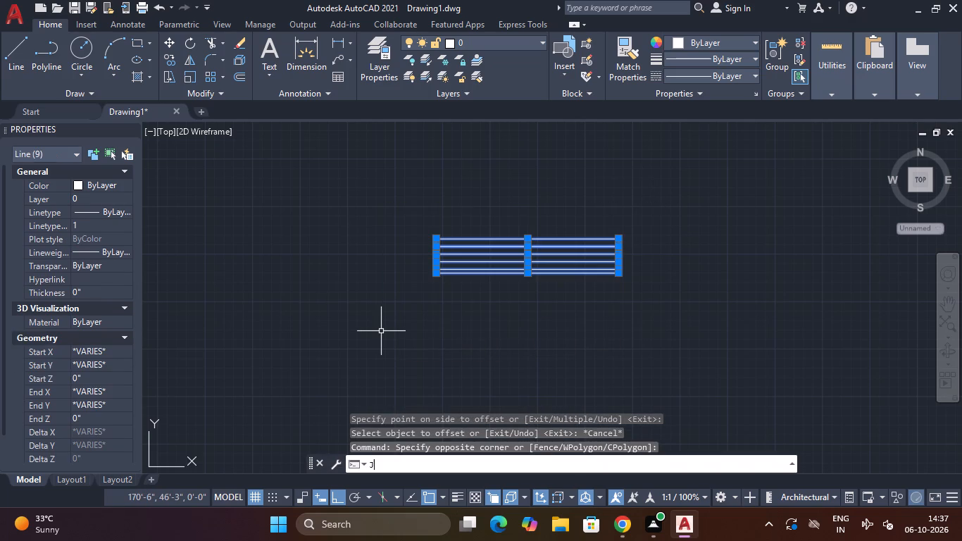
{"action": "key", "text": "space"}
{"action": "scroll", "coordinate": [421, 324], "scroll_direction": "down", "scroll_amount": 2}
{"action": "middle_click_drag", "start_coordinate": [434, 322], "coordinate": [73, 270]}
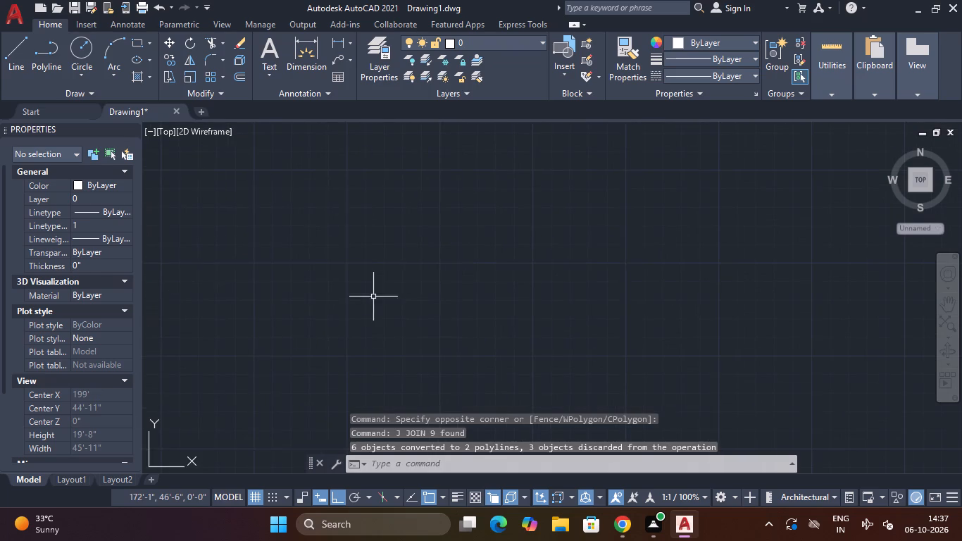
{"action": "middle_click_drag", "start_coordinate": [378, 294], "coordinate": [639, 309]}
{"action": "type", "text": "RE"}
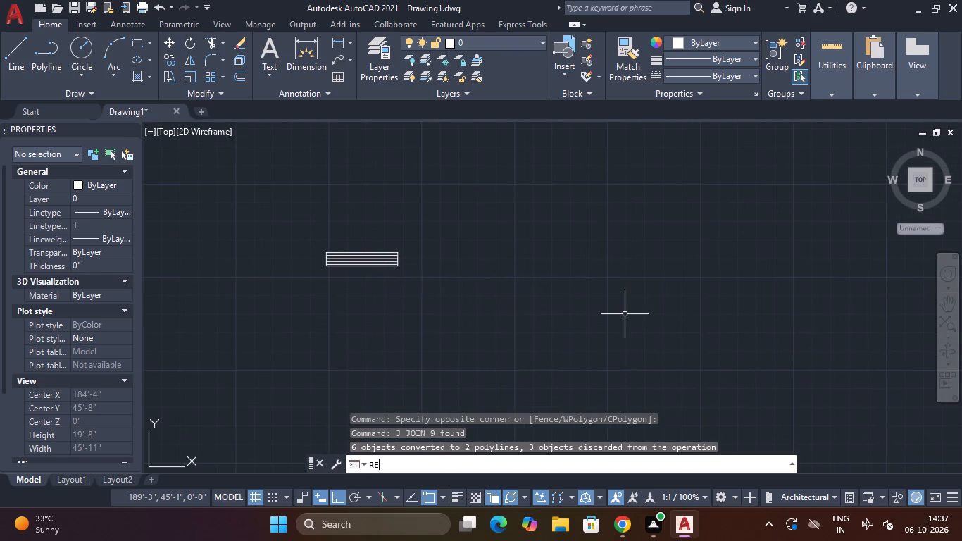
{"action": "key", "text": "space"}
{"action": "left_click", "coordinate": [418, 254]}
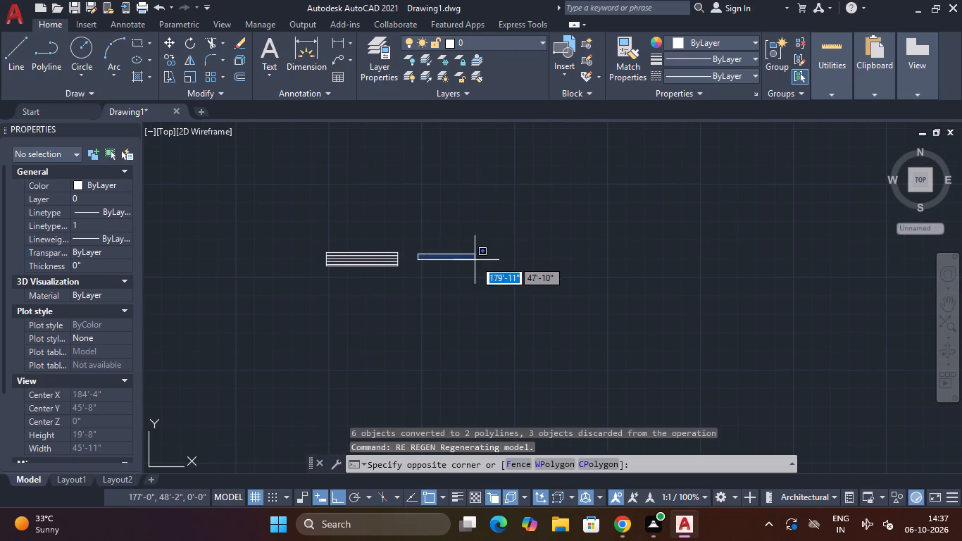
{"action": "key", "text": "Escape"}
Draw a 2' by 9" rectangle just to the right of the striped 4' rectangle.
{"action": "type", "text": "REC"}
{"action": "key", "text": "space"}
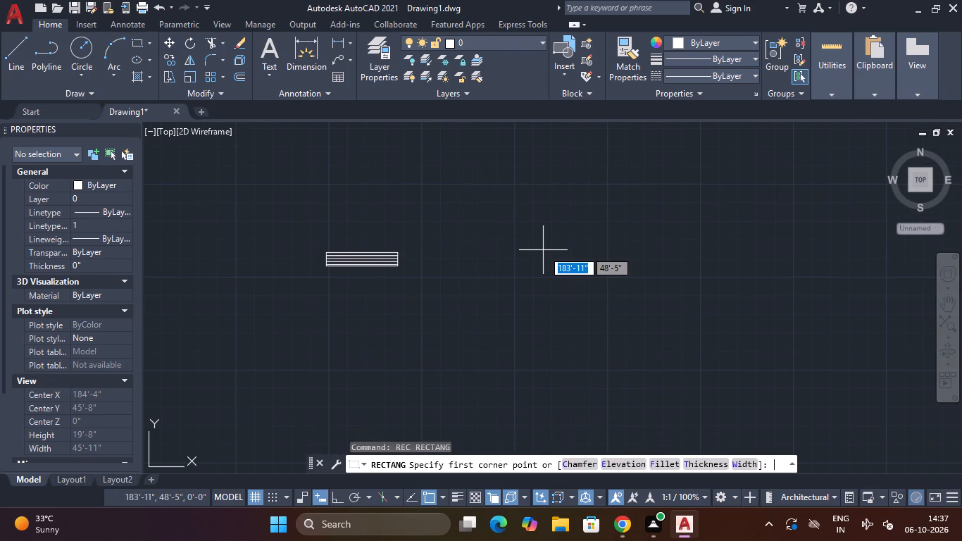
{"action": "left_click", "coordinate": [418, 256]}
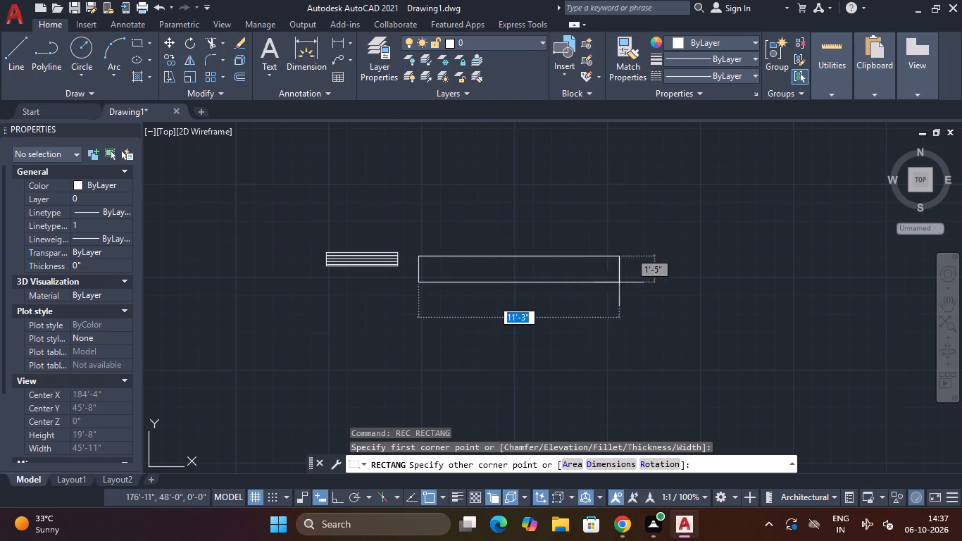
{"action": "type", "text": "2'"}
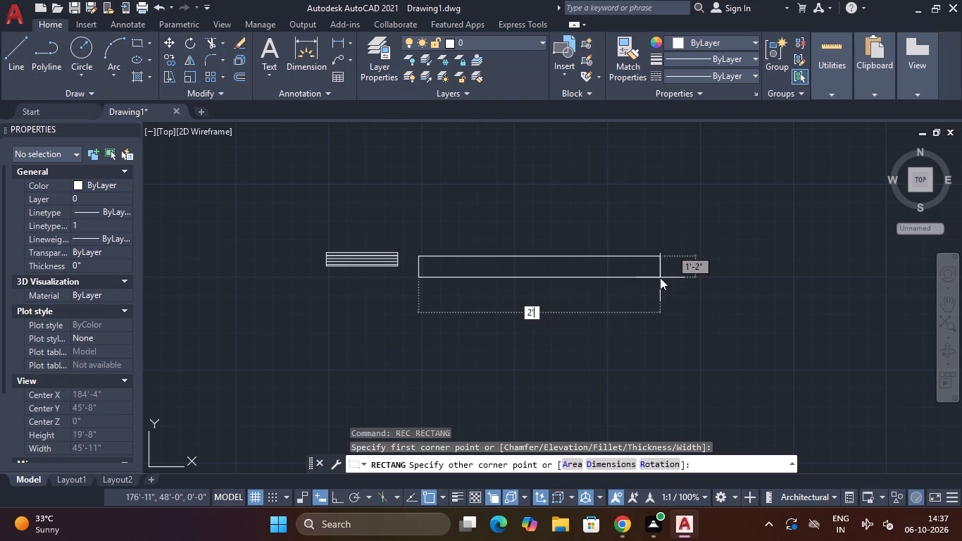
{"action": "key", "text": "Tab"}
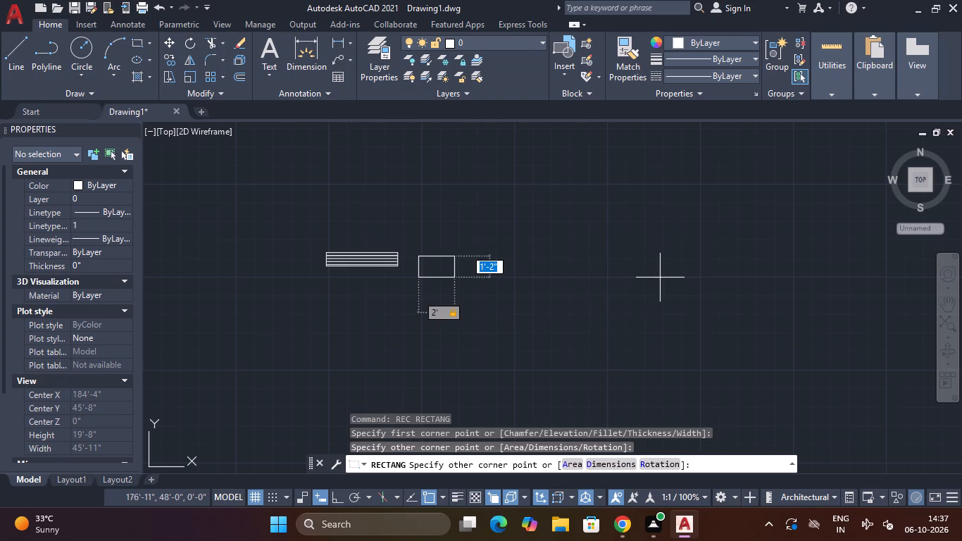
{"action": "type", "text": "9\""}
{"action": "key", "text": "Return"}
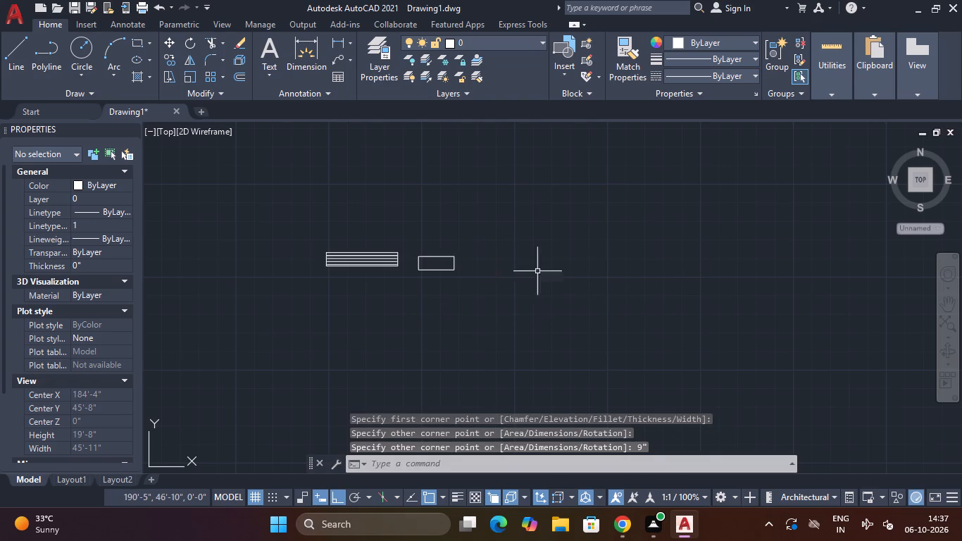
Explode the 2' by 9" rectangle into separate lines.
{"action": "scroll", "coordinate": [424, 255], "scroll_direction": "up", "scroll_amount": 2}
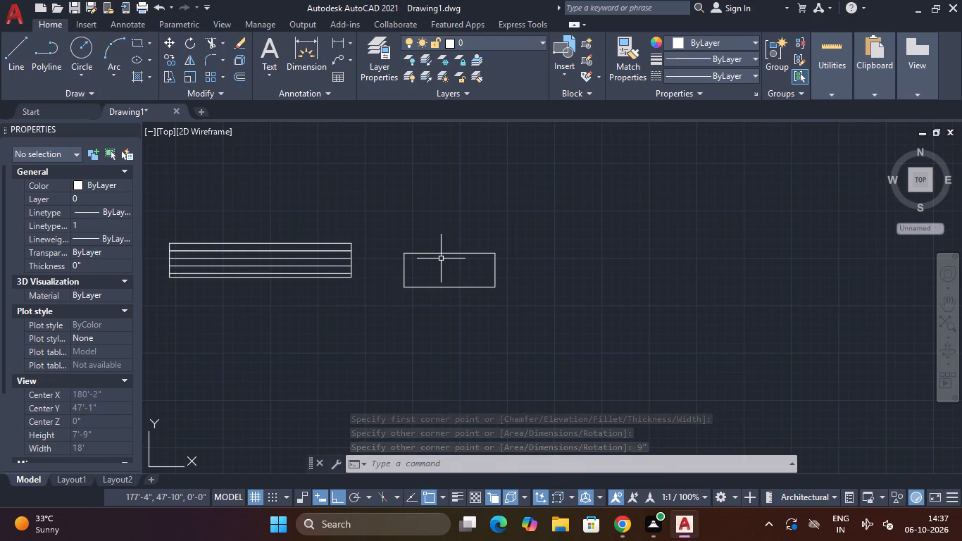
{"action": "left_click", "coordinate": [459, 228]}
{"action": "left_click", "coordinate": [396, 348]}
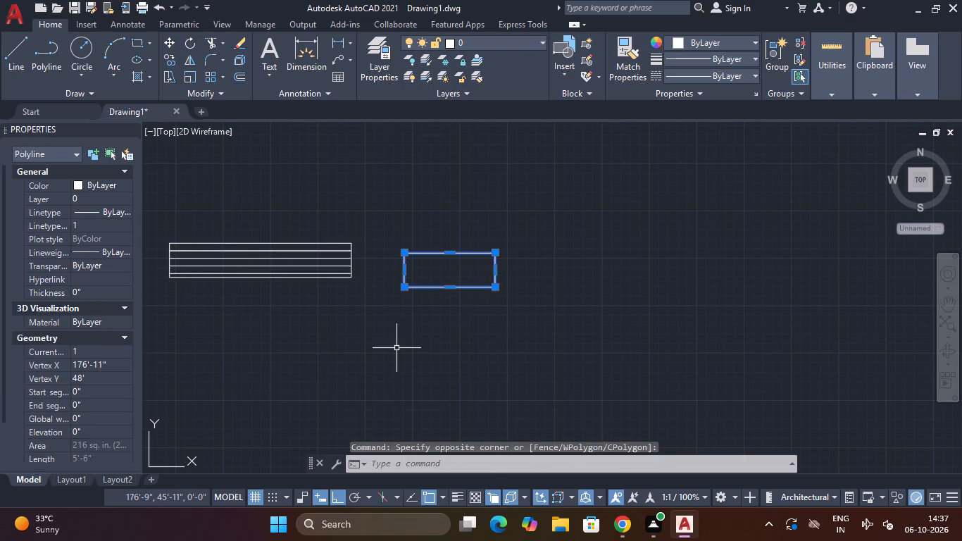
{"action": "type", "text": "EXP"}
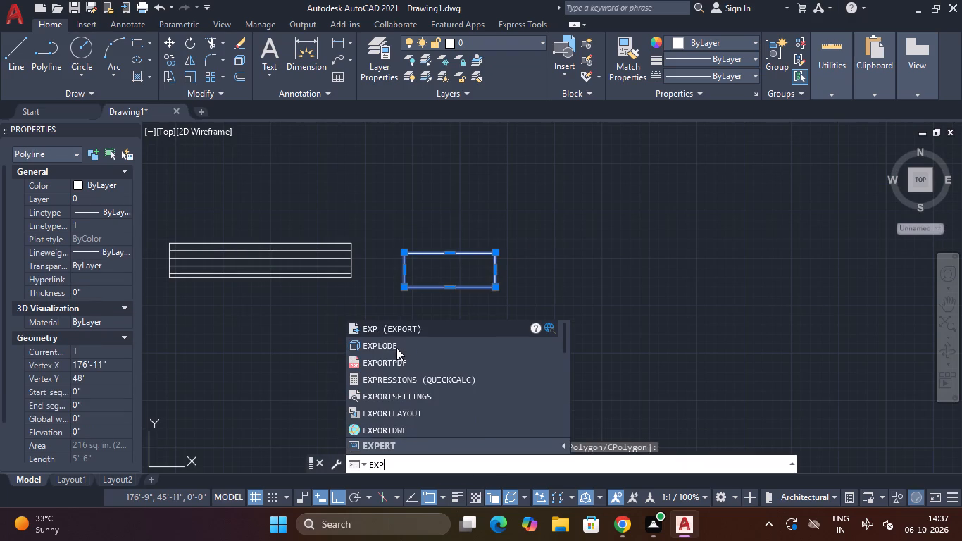
{"action": "key", "text": "Down"}
{"action": "key", "text": "Return"}
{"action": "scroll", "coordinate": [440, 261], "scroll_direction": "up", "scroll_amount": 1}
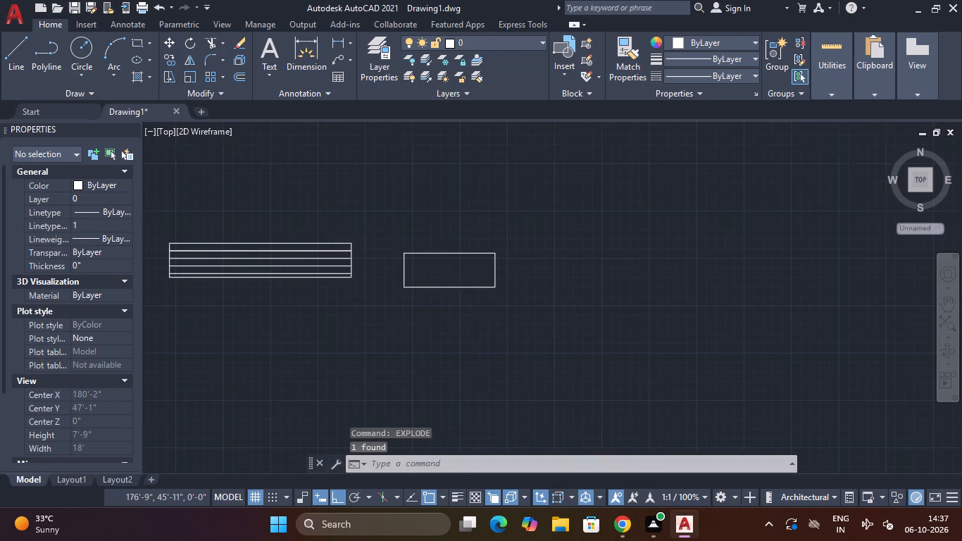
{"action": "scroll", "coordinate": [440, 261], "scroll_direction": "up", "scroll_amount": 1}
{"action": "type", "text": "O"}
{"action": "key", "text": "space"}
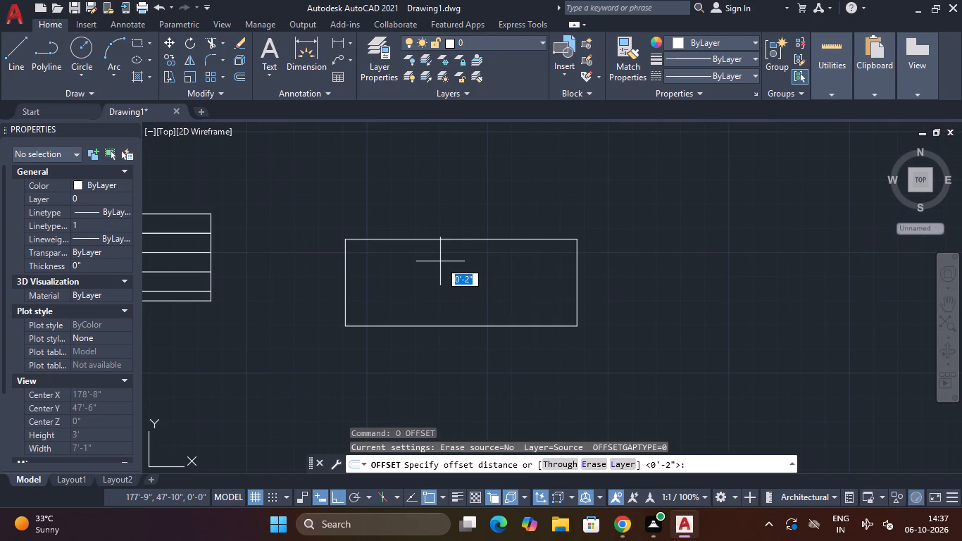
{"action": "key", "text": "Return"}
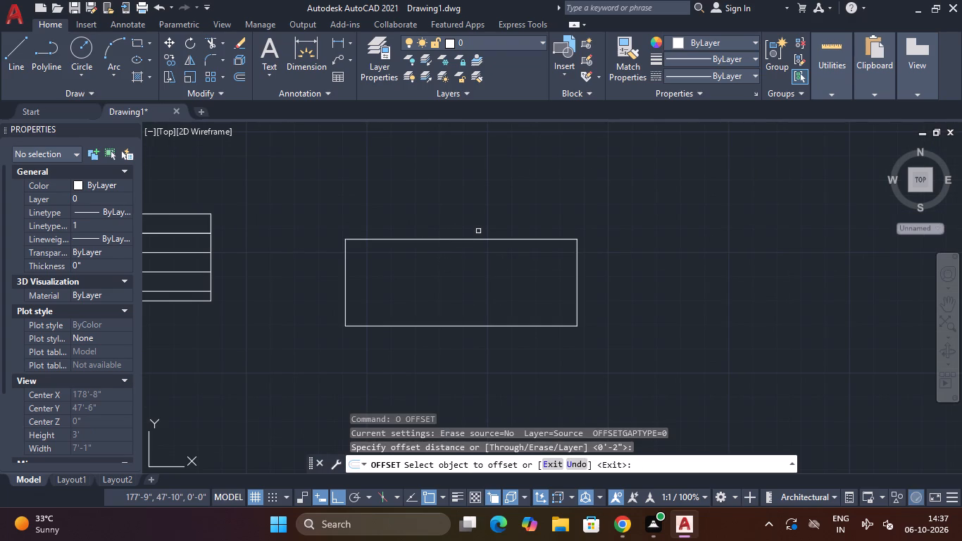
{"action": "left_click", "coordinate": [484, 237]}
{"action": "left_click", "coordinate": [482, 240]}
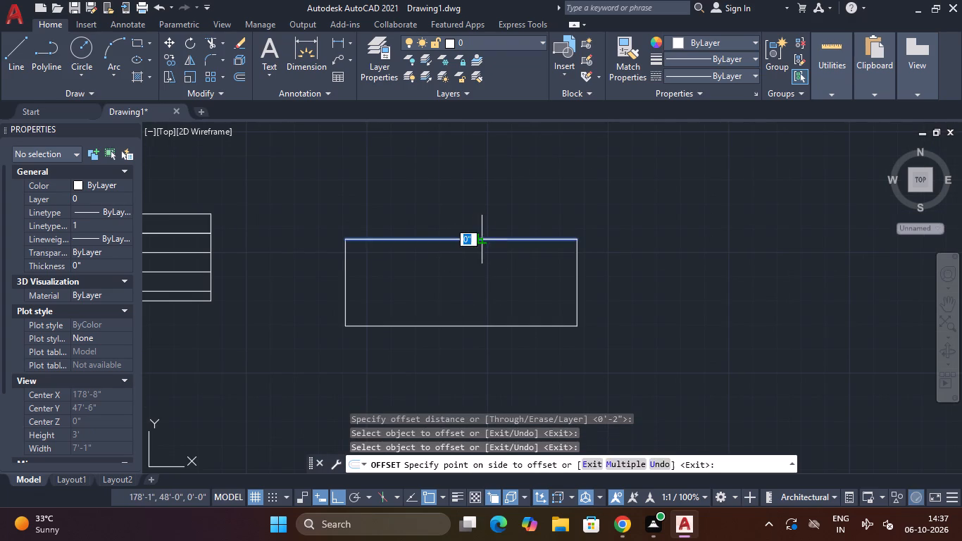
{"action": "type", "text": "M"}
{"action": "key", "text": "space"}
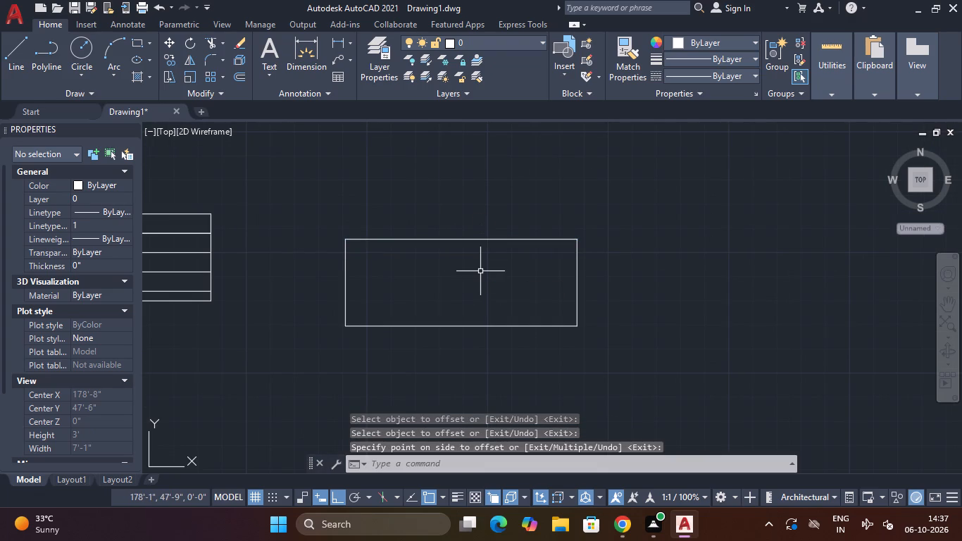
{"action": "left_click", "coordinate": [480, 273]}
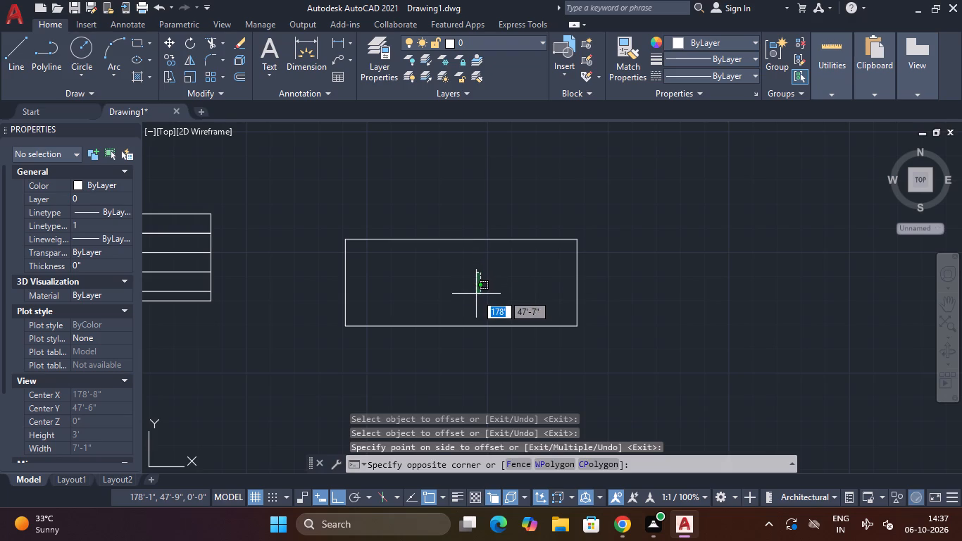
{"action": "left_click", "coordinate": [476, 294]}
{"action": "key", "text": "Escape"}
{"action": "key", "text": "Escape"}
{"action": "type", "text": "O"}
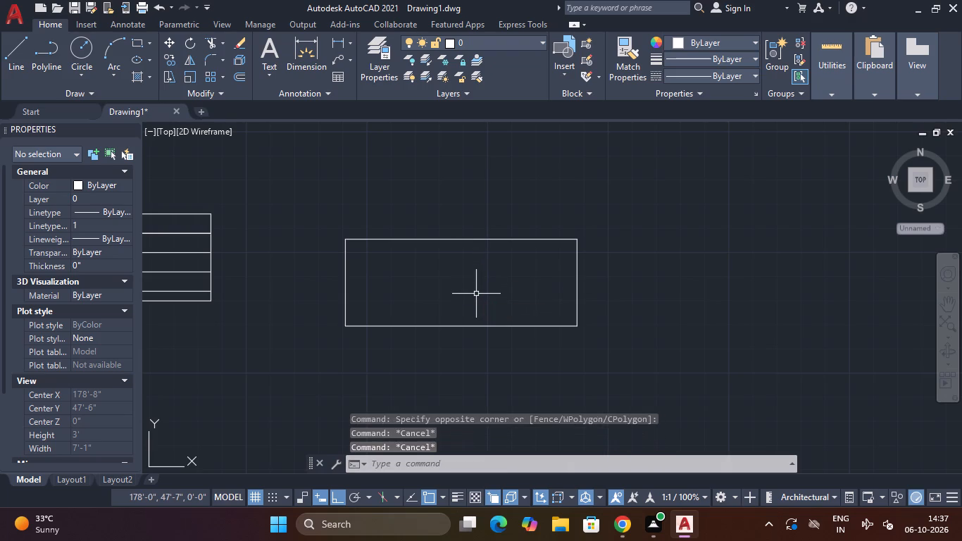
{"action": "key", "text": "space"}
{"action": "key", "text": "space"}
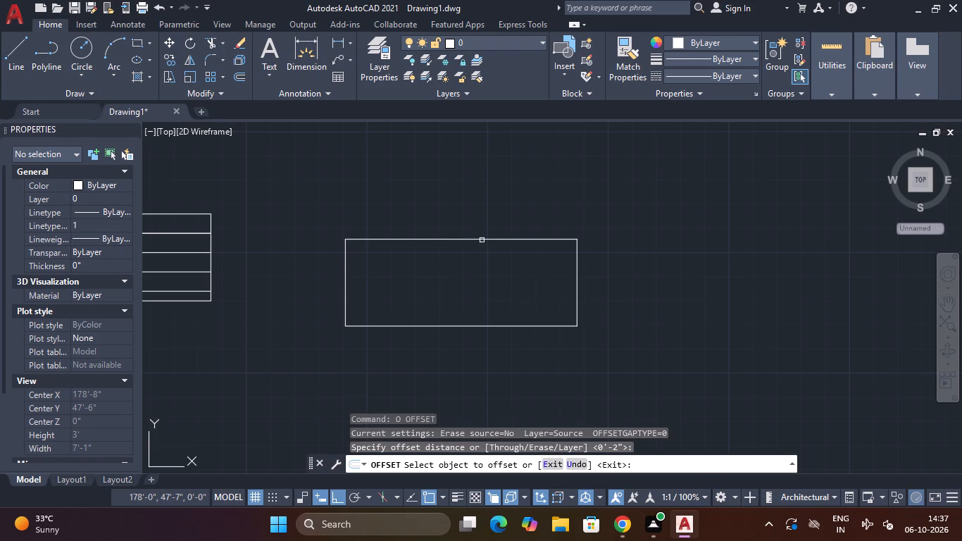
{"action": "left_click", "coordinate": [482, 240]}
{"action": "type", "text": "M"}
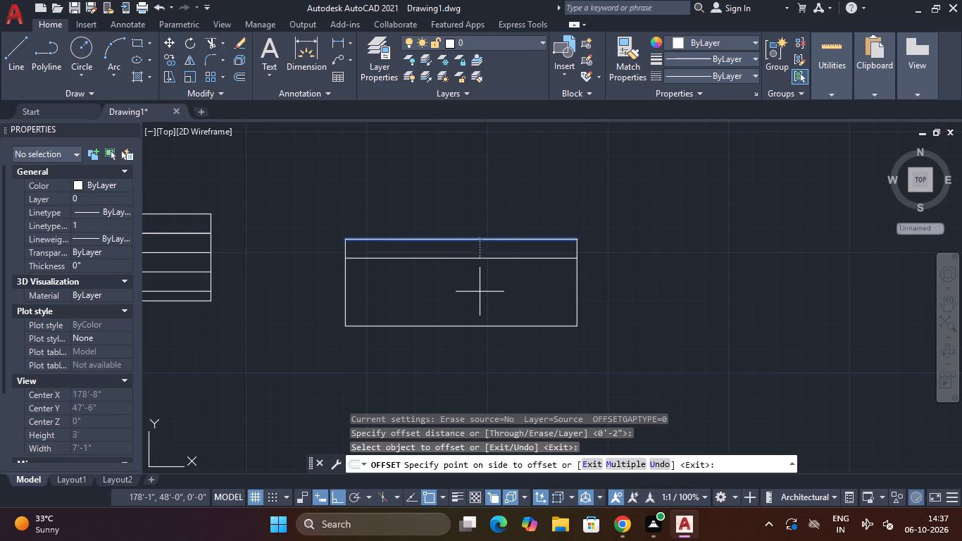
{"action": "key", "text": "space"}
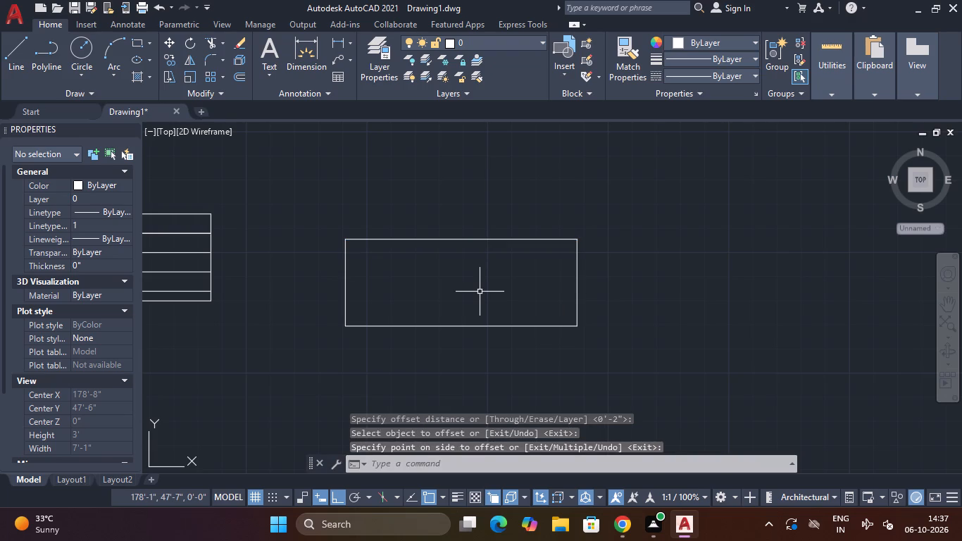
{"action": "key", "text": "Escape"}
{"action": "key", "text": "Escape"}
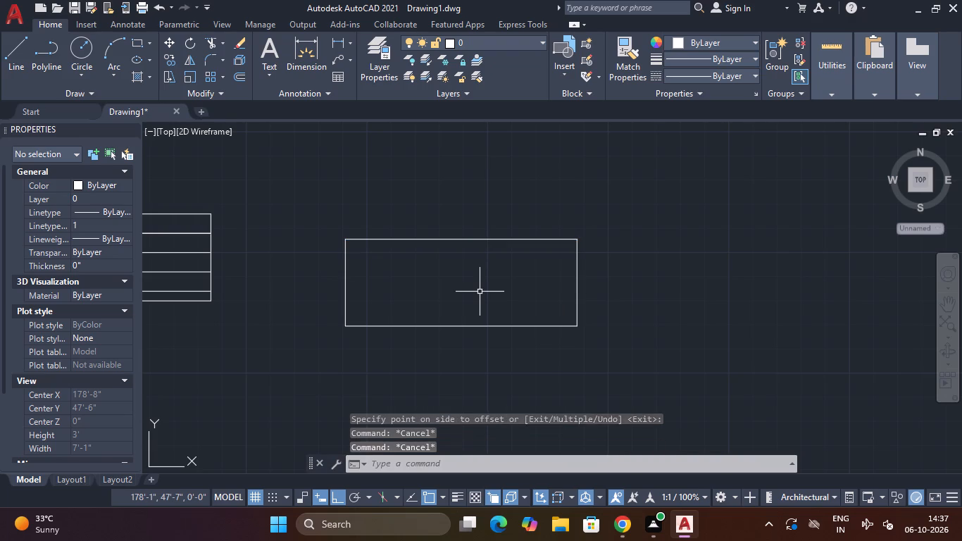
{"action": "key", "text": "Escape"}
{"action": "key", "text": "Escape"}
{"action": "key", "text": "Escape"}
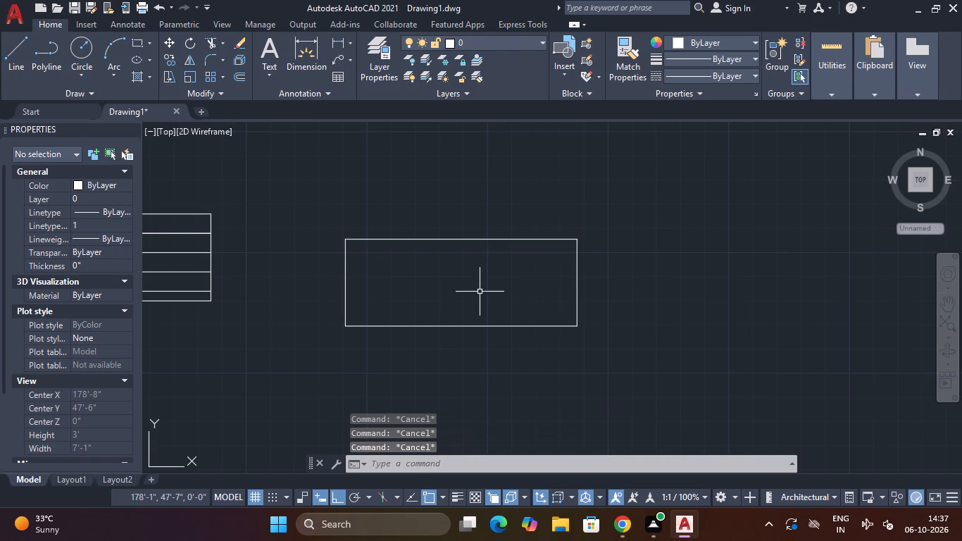
Offset the 2' by 9" rectangle's top edge downward in successive 2" steps to add four parallel lines inside it.
{"action": "key", "text": "space"}
{"action": "key", "text": "space"}
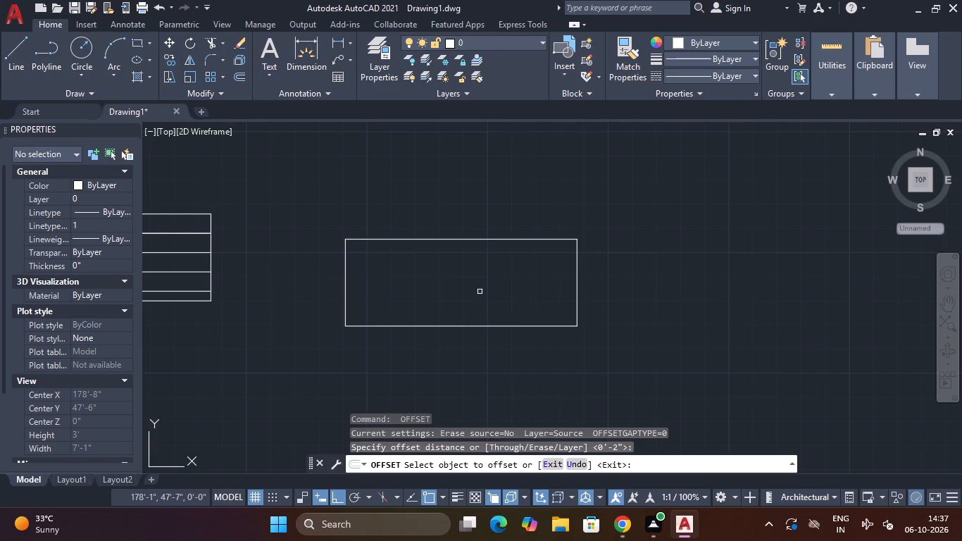
{"action": "left_click", "coordinate": [468, 239]}
{"action": "left_click", "coordinate": [465, 278]}
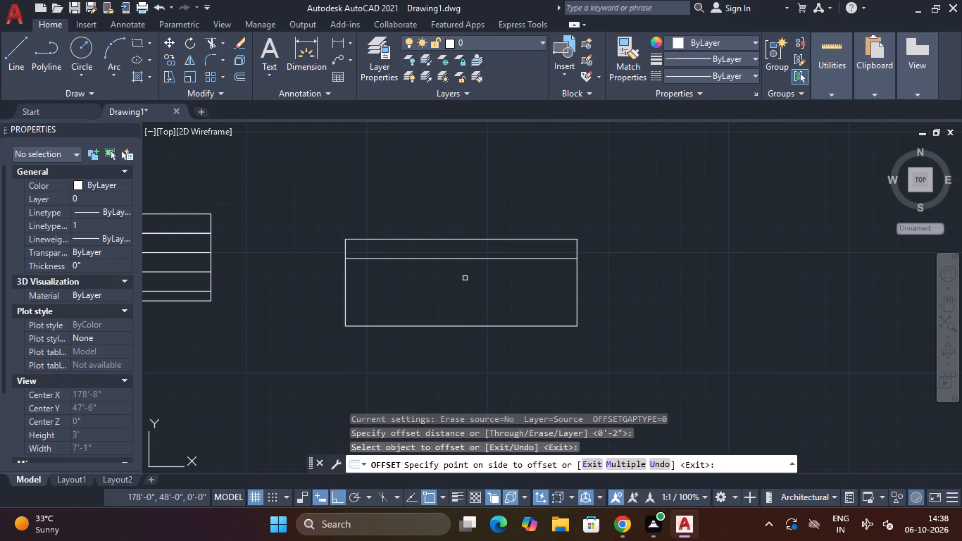
{"action": "left_click", "coordinate": [470, 259]}
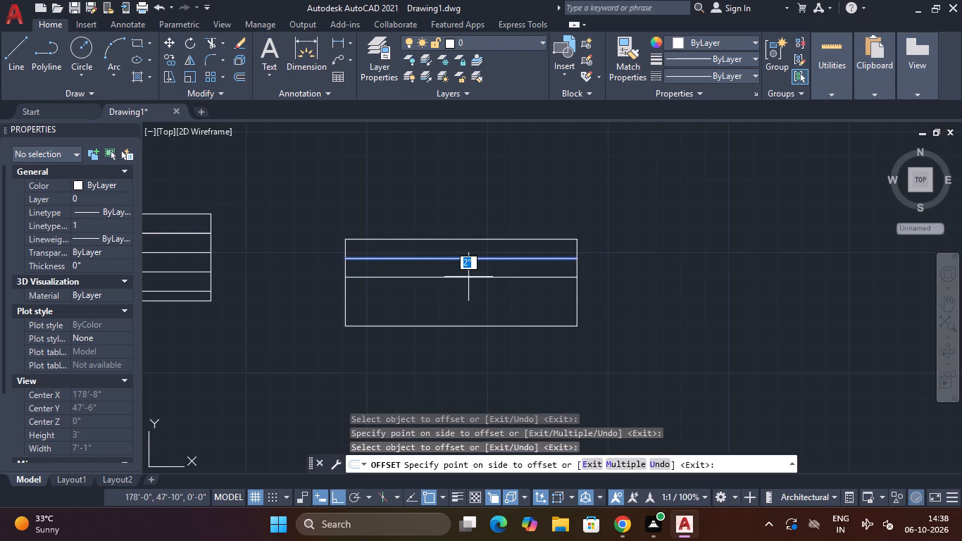
{"action": "key", "text": "m"}
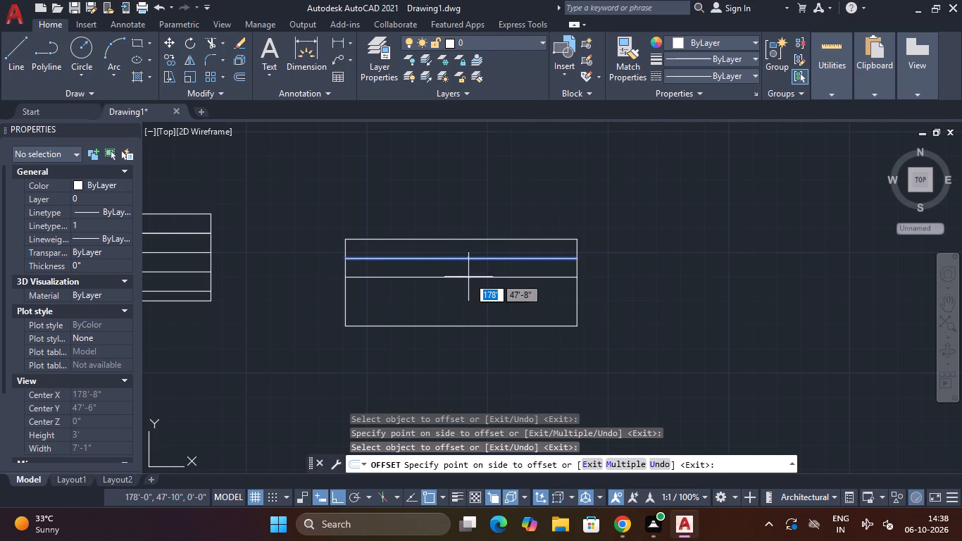
{"action": "key", "text": "Return"}
{"action": "key", "text": "space"}
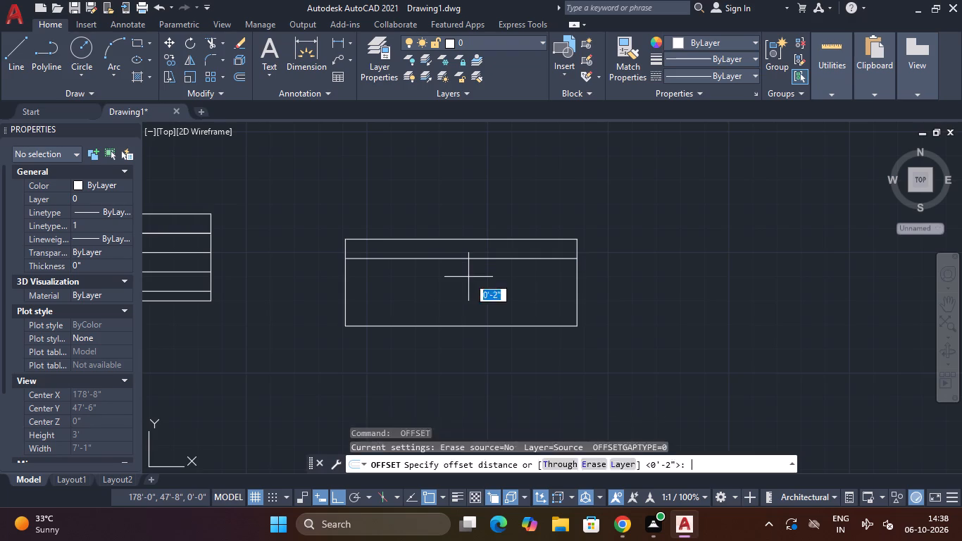
{"action": "key", "text": "space"}
{"action": "left_click", "coordinate": [475, 260]}
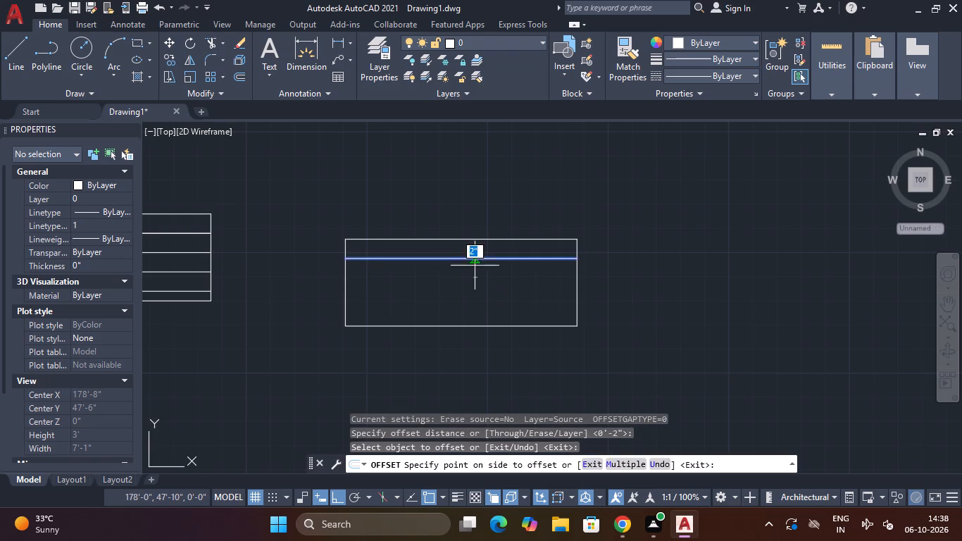
{"action": "left_click", "coordinate": [476, 282]}
{"action": "left_click", "coordinate": [477, 279]}
{"action": "left_click", "coordinate": [470, 306]}
{"action": "left_click", "coordinate": [473, 296]}
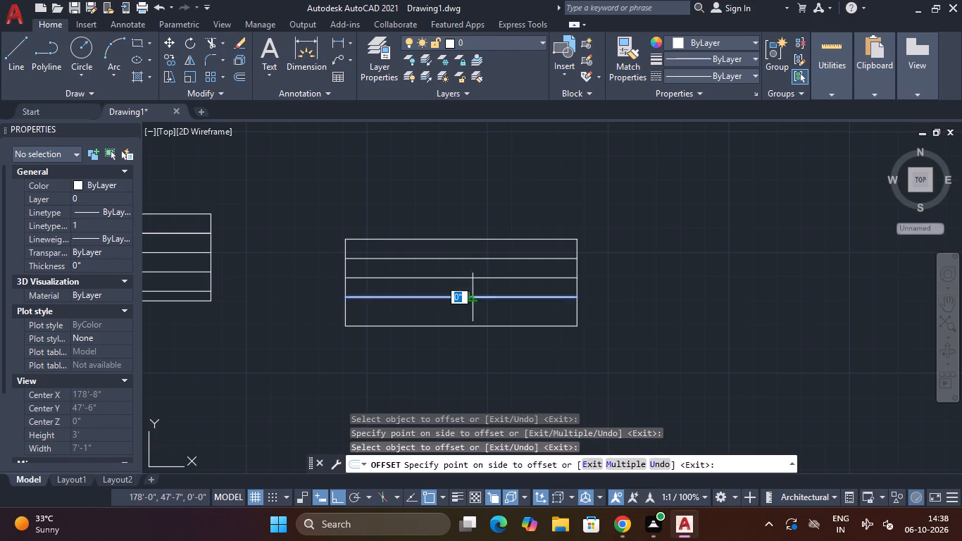
{"action": "left_click", "coordinate": [469, 314]}
{"action": "key", "text": "Escape"}
Join all the lines of the striped 2' by 9" rectangle.
{"action": "left_click_drag", "start_coordinate": [650, 178], "coordinate": [641, 182]}
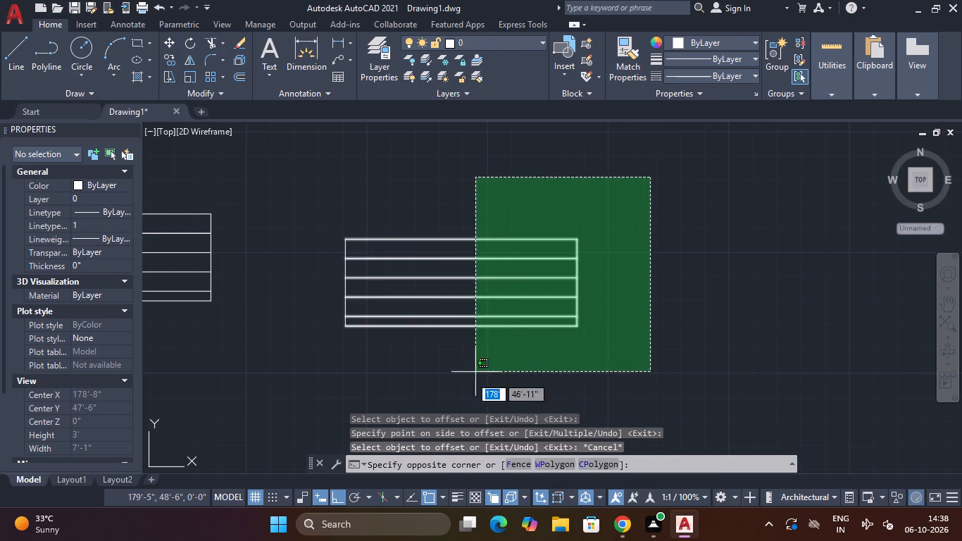
{"action": "left_click", "coordinate": [316, 394]}
{"action": "type", "text": "J"}
{"action": "key", "text": "space"}
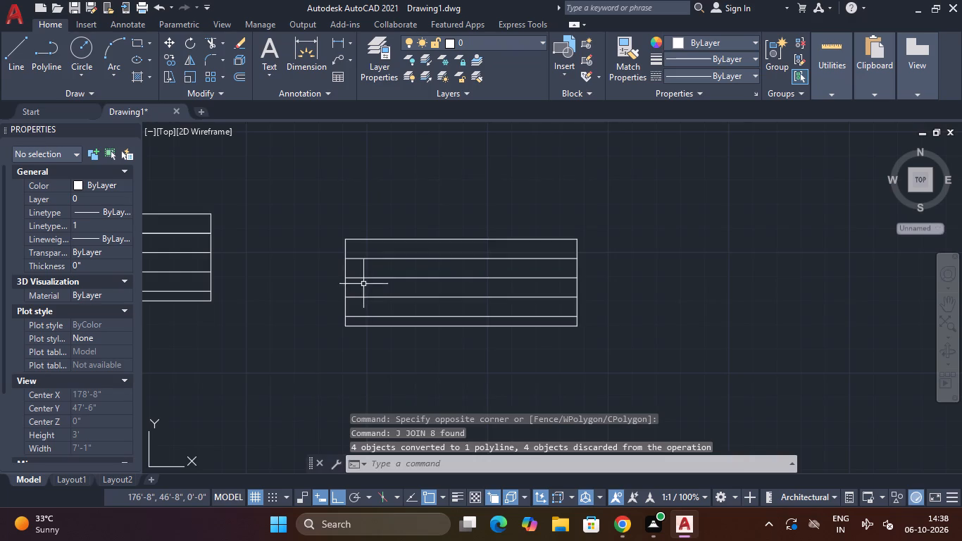
Trim the overlapping wall lines at the lower-left corner of the lowest partitioned room on the plan's right side.
{"action": "scroll", "coordinate": [363, 283], "scroll_direction": "down", "scroll_amount": 2}
{"action": "middle_click_drag", "start_coordinate": [341, 307], "coordinate": [588, 251]}
{"action": "scroll", "coordinate": [558, 259], "scroll_direction": "down", "scroll_amount": 3}
{"action": "middle_click_drag", "start_coordinate": [489, 299], "coordinate": [535, 261]}
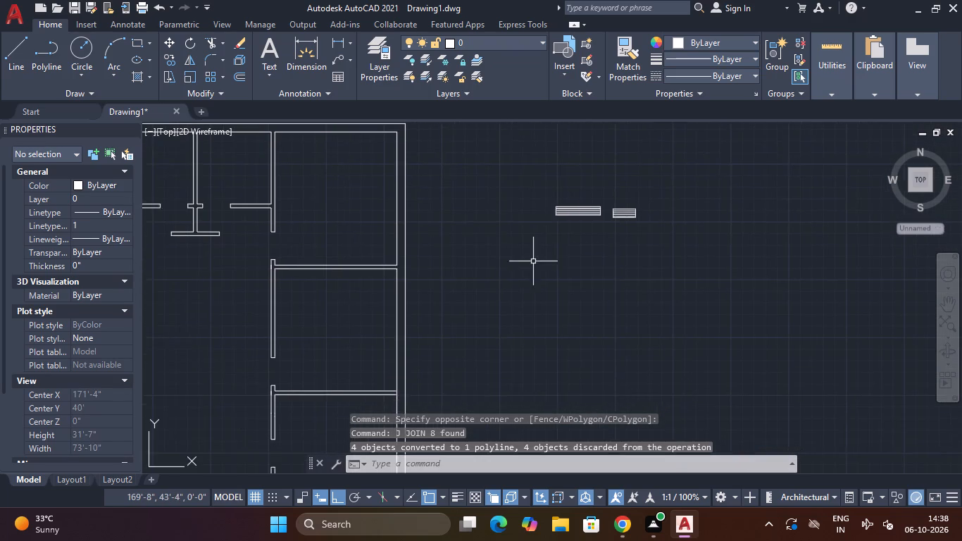
{"action": "scroll", "coordinate": [526, 263], "scroll_direction": "down", "scroll_amount": 2}
{"action": "middle_click_drag", "start_coordinate": [506, 273], "coordinate": [544, 256]}
{"action": "key", "text": "Escape"}
{"action": "key", "text": "Escape"}
{"action": "key", "text": "Escape"}
{"action": "scroll", "coordinate": [460, 331], "scroll_direction": "up", "scroll_amount": 3}
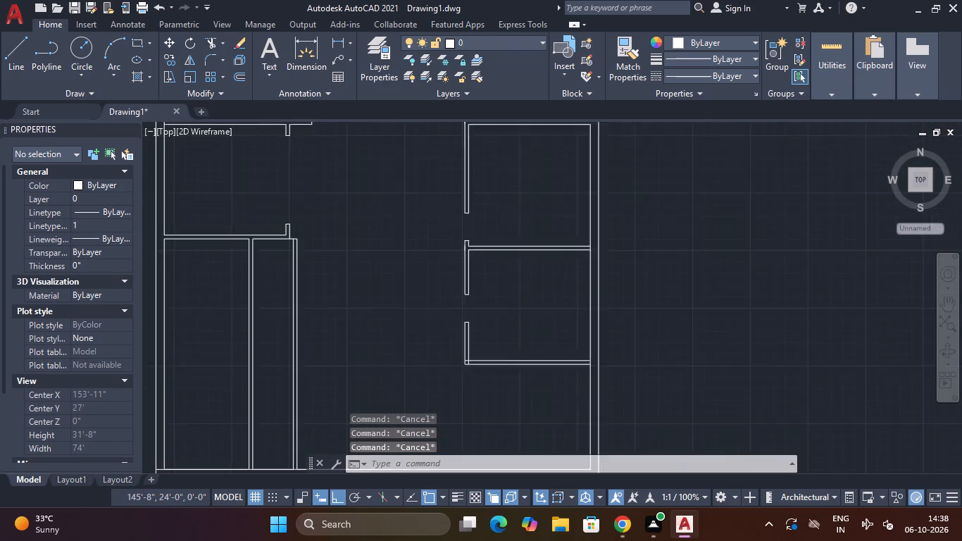
{"action": "scroll", "coordinate": [471, 390], "scroll_direction": "up", "scroll_amount": 2}
{"action": "type", "text": "TR"}
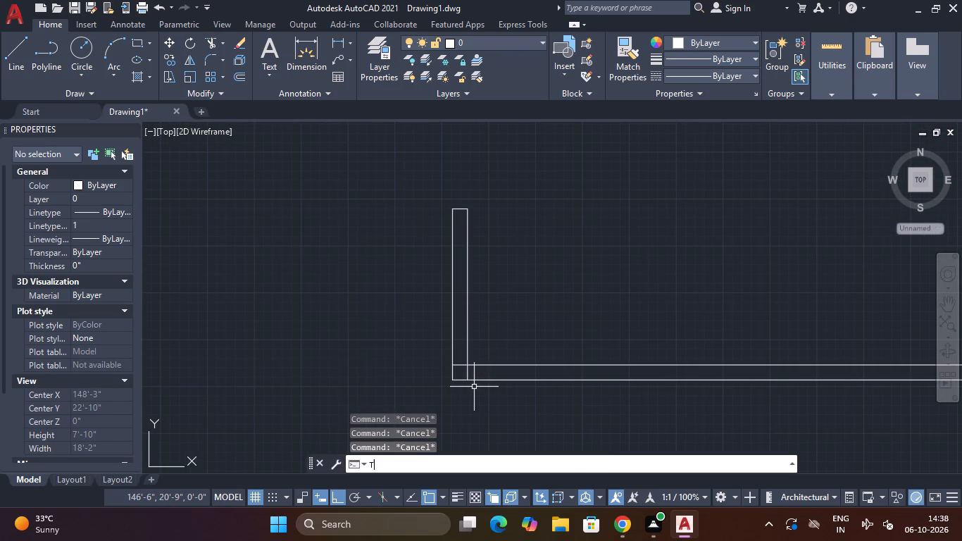
{"action": "key", "text": "space"}
{"action": "scroll", "coordinate": [486, 357], "scroll_direction": "up", "scroll_amount": 2}
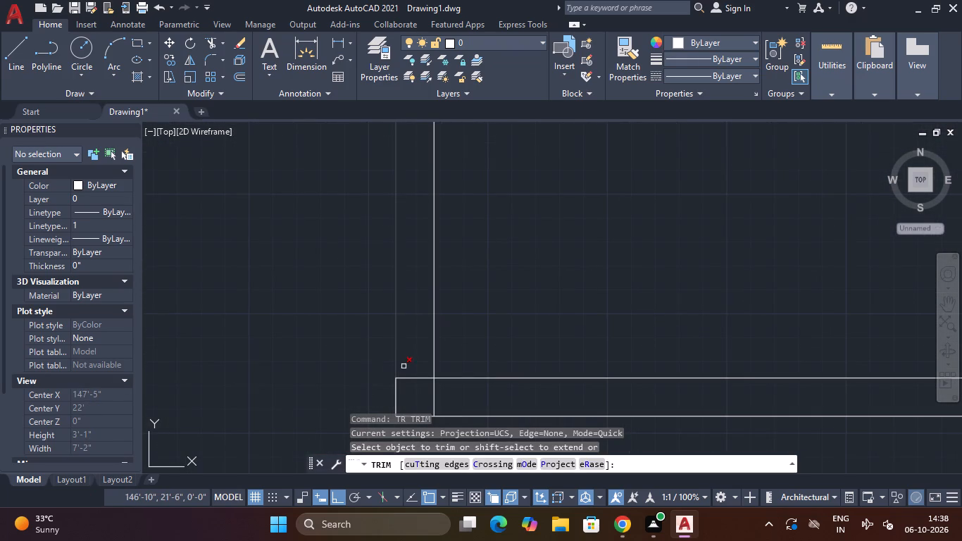
{"action": "left_click", "coordinate": [410, 360]}
{"action": "left_click", "coordinate": [410, 397]}
{"action": "left_click", "coordinate": [414, 396]}
{"action": "left_click", "coordinate": [457, 396]}
{"action": "scroll", "coordinate": [458, 396], "scroll_direction": "down", "scroll_amount": 3}
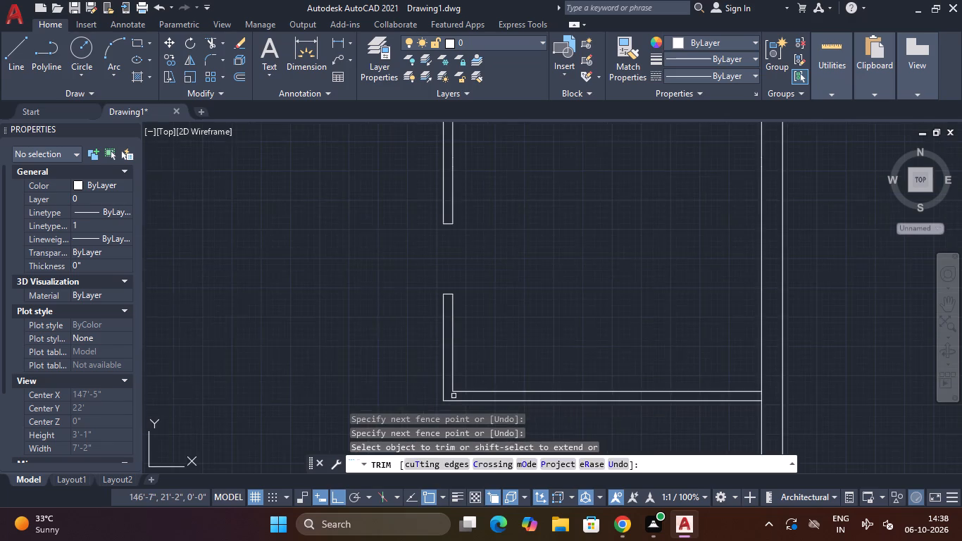
{"action": "key", "text": "Escape"}
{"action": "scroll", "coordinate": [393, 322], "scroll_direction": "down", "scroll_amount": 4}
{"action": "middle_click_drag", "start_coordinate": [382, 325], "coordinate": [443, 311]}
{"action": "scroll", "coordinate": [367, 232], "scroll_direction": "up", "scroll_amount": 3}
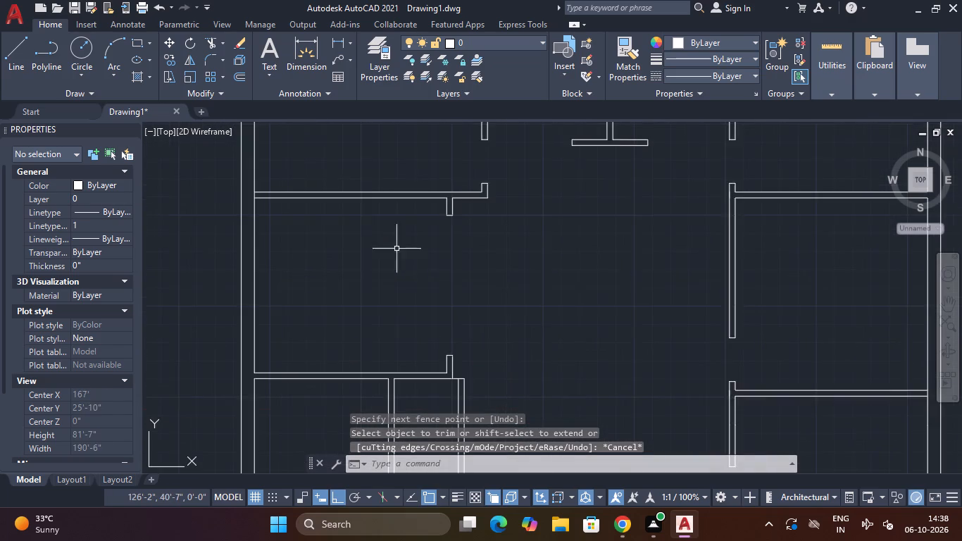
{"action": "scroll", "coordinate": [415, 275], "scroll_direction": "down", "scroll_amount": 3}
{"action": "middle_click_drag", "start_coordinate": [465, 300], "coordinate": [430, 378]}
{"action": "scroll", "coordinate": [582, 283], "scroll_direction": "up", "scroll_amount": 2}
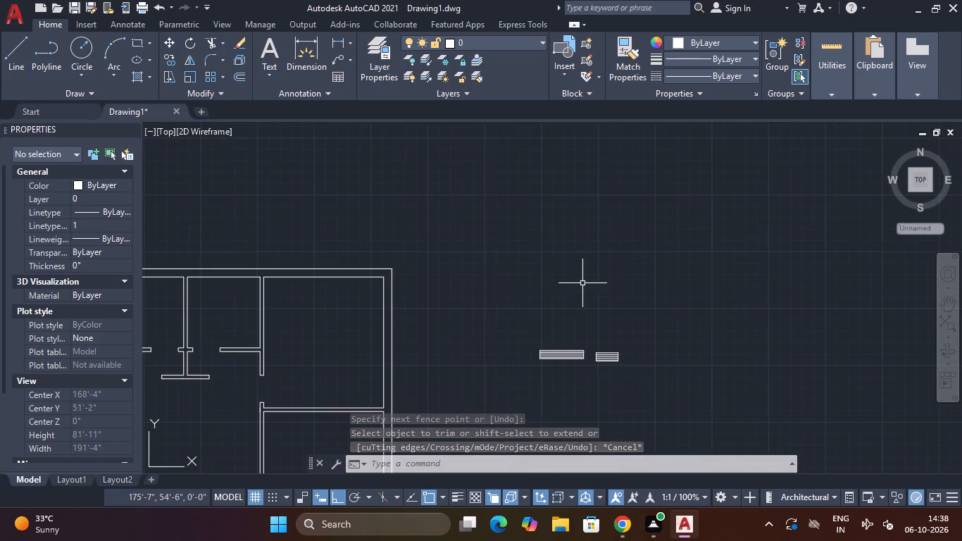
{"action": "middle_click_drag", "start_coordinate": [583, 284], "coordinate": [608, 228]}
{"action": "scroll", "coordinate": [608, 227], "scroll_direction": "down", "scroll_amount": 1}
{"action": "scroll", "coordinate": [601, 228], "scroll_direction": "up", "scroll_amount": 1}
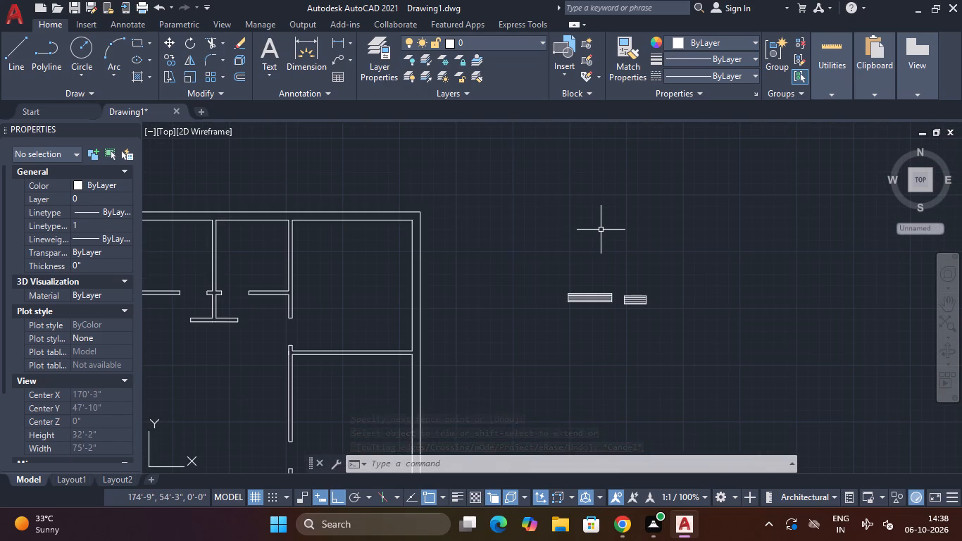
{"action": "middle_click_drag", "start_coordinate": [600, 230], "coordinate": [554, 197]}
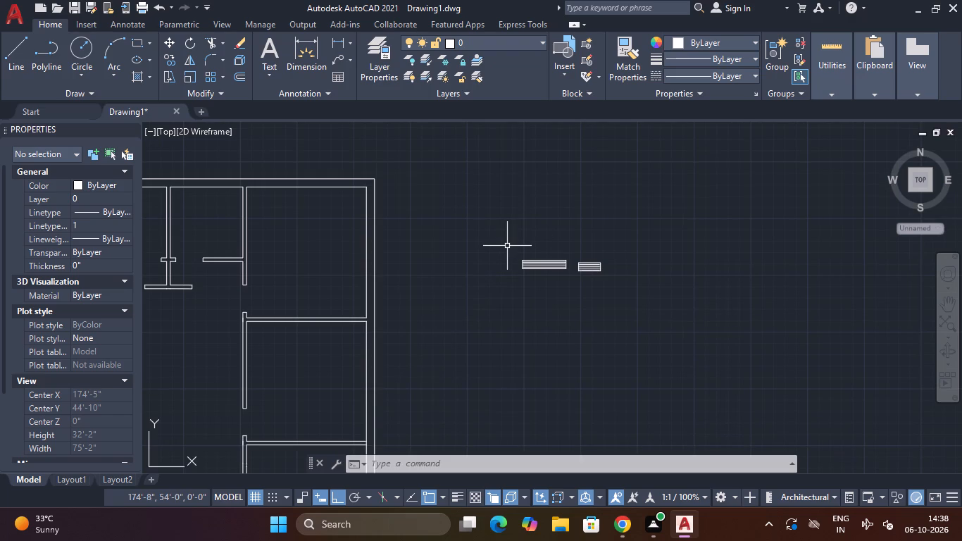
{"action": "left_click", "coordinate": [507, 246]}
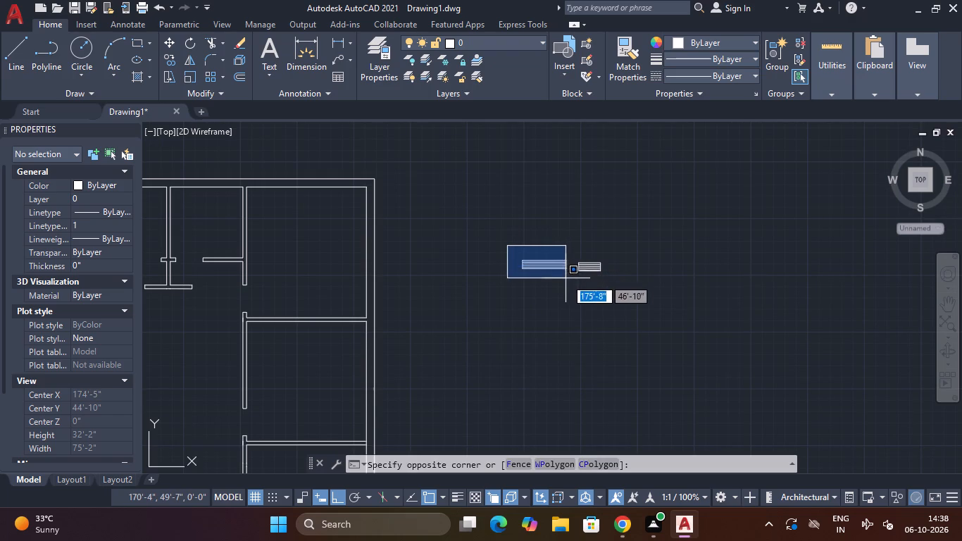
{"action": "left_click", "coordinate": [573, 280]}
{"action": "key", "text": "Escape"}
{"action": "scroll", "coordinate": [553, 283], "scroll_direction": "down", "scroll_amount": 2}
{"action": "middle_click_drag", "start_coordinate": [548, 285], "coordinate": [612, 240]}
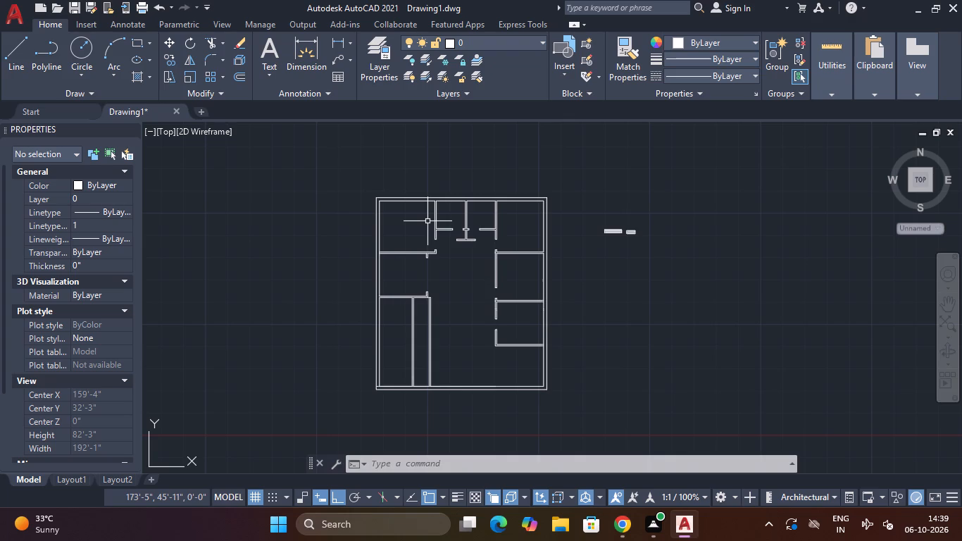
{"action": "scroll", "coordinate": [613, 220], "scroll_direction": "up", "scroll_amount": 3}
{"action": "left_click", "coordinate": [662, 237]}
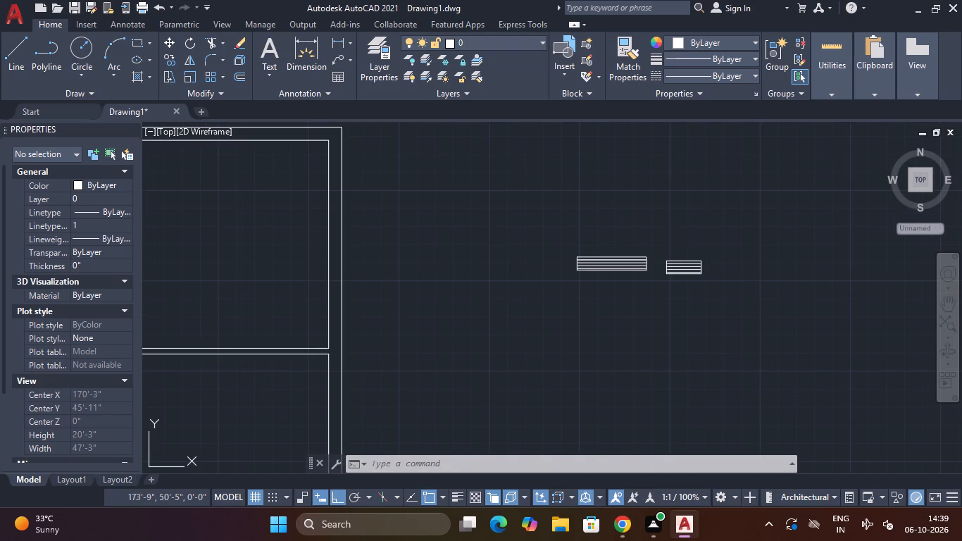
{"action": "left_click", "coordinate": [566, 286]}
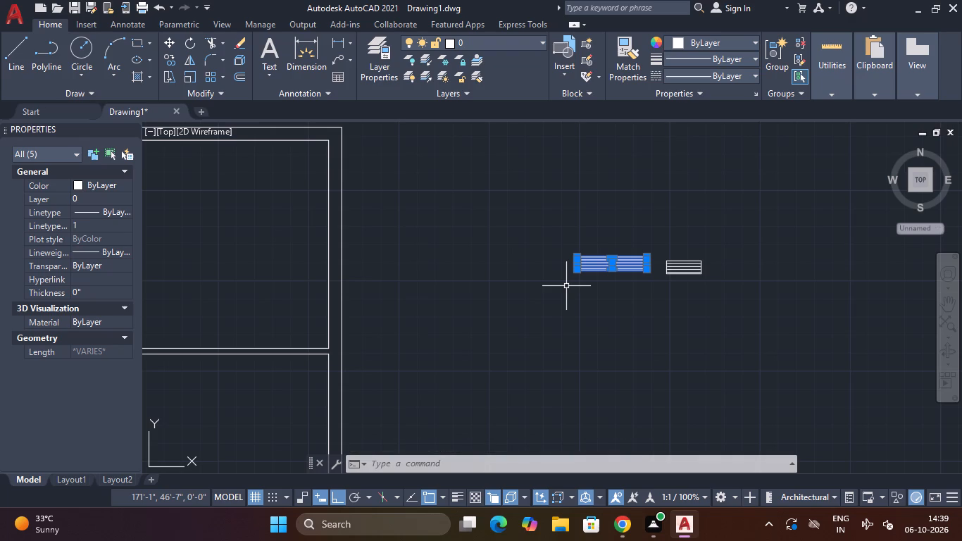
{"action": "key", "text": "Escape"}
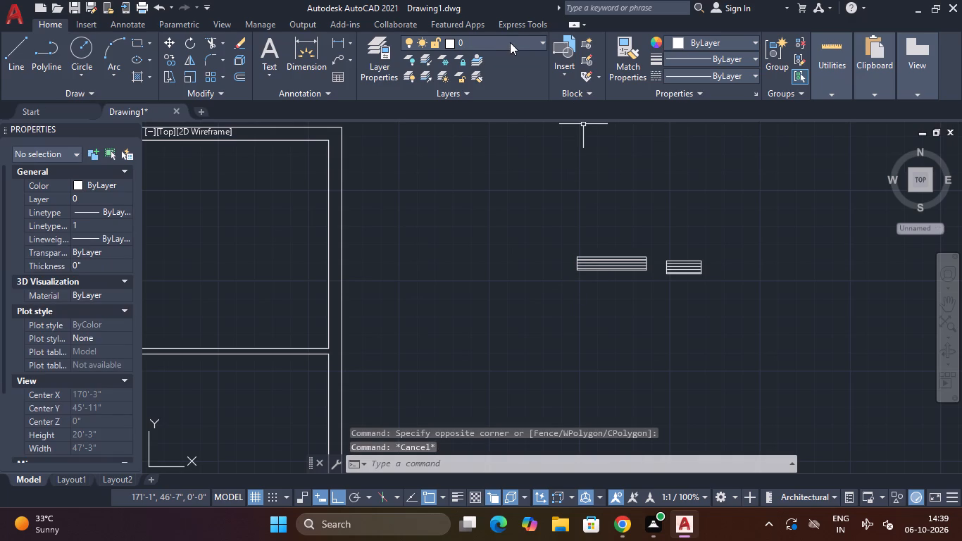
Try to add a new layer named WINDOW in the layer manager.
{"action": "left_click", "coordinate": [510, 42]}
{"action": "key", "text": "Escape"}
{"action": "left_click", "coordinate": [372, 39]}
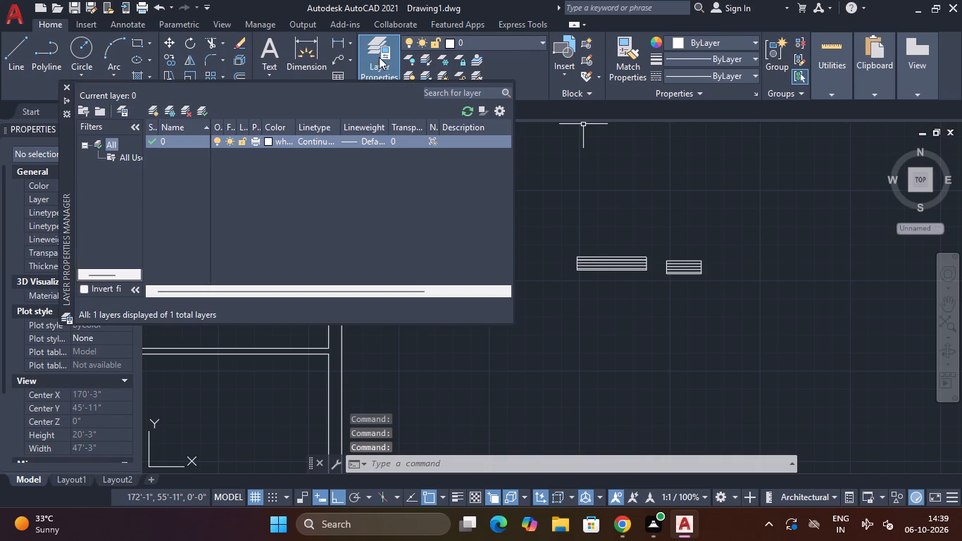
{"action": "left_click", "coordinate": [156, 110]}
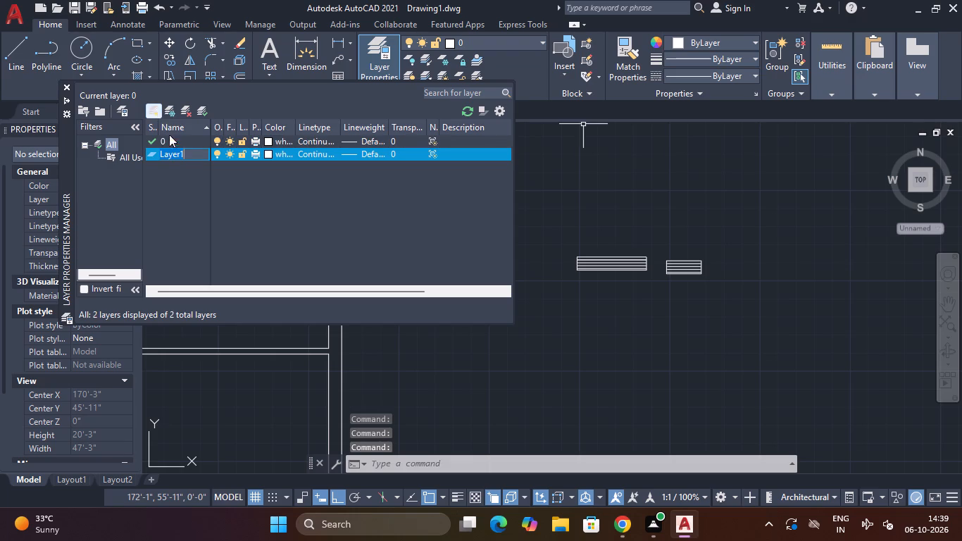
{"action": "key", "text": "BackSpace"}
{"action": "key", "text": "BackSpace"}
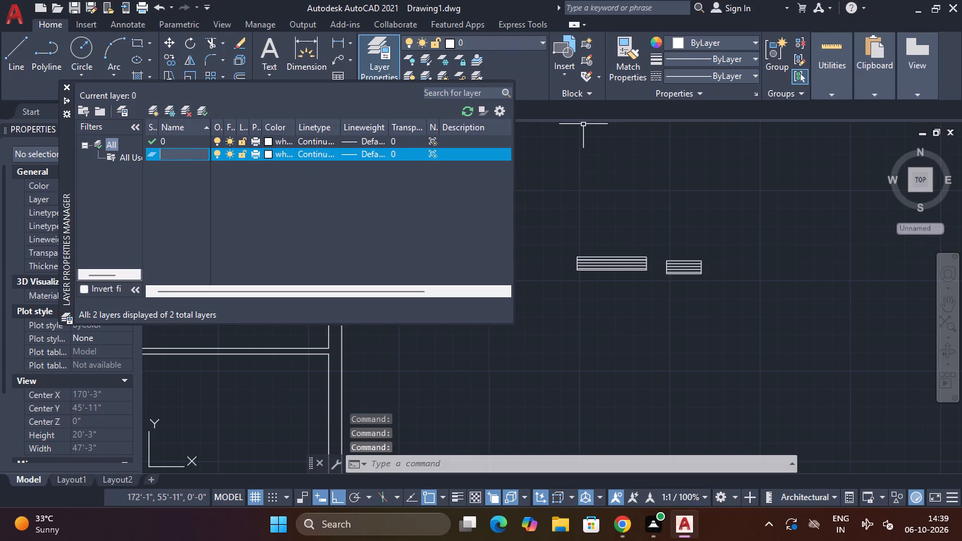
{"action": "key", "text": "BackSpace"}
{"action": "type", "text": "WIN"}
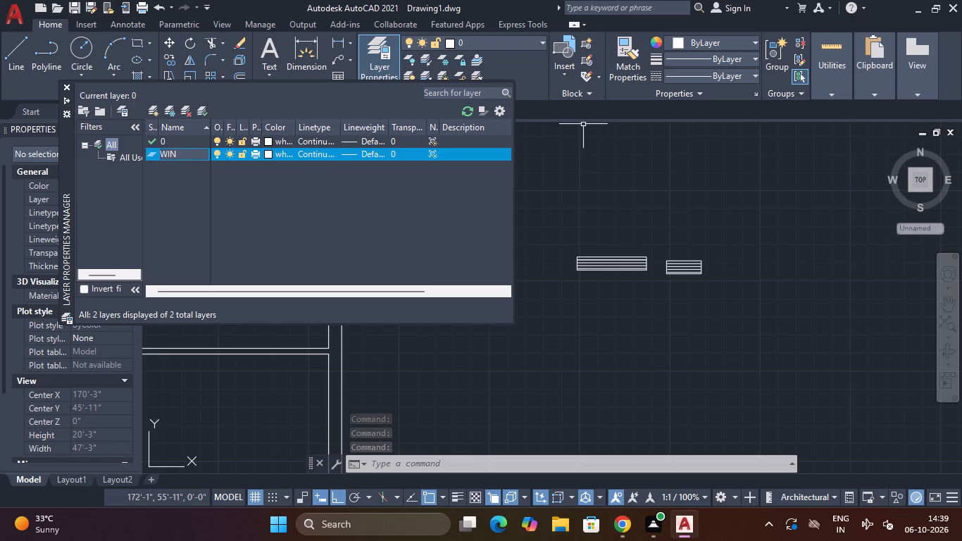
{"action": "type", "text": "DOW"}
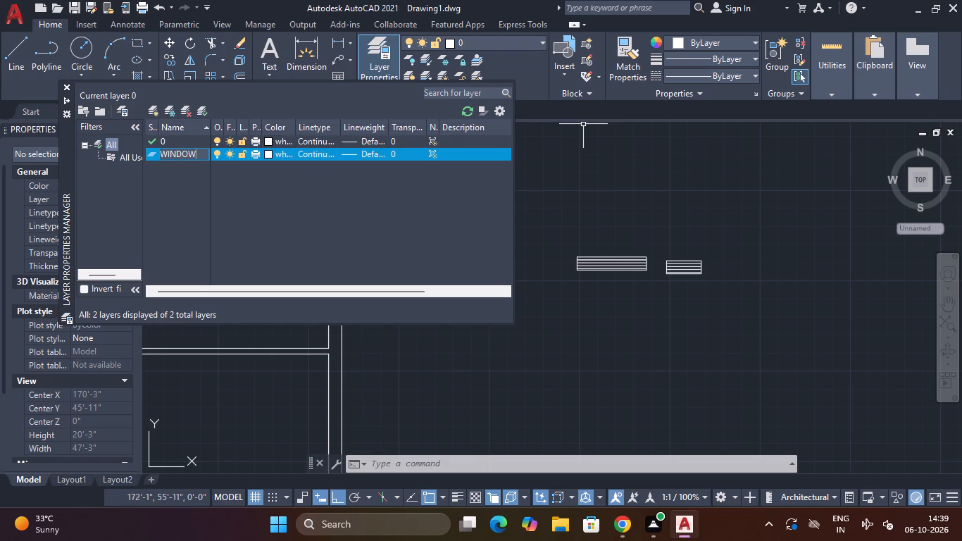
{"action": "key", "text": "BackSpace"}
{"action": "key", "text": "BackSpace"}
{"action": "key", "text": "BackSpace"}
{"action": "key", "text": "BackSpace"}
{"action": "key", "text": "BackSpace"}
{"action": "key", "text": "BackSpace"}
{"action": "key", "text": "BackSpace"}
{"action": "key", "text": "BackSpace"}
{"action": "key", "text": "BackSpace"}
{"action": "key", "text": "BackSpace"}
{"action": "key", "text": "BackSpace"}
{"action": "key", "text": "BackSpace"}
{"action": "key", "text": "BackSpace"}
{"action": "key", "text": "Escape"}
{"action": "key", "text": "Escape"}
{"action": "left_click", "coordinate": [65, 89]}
Copy the 4' striped symbol from its top-edge midpoint onto the top outer wall of the plan's upper-left room.
{"action": "scroll", "coordinate": [618, 232], "scroll_direction": "up", "scroll_amount": 1}
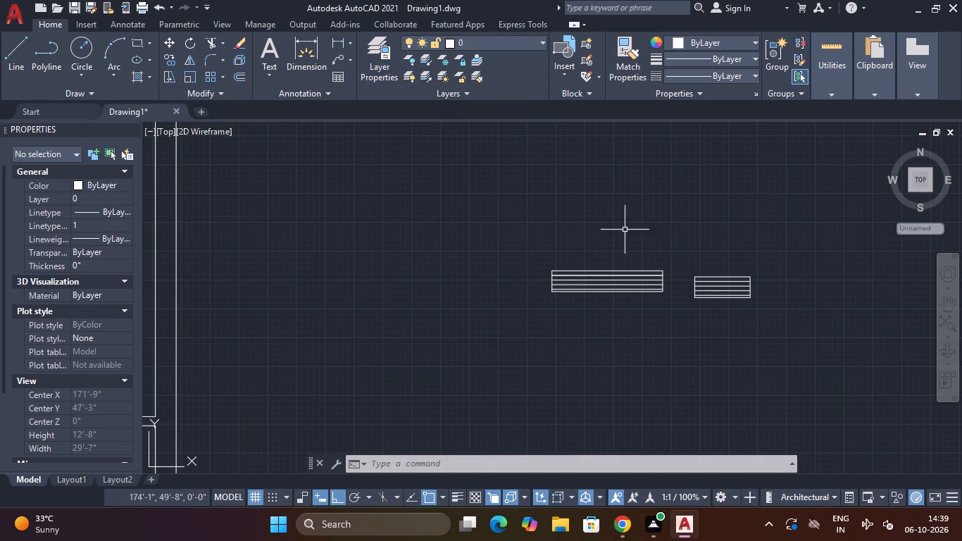
{"action": "left_click", "coordinate": [667, 241]}
{"action": "left_click", "coordinate": [524, 313]}
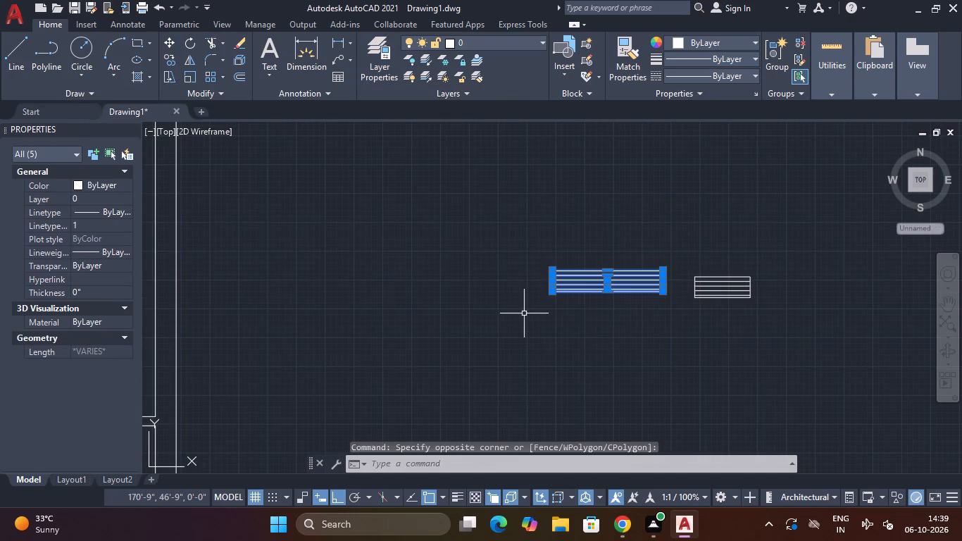
{"action": "scroll", "coordinate": [524, 313], "scroll_direction": "down", "scroll_amount": 3}
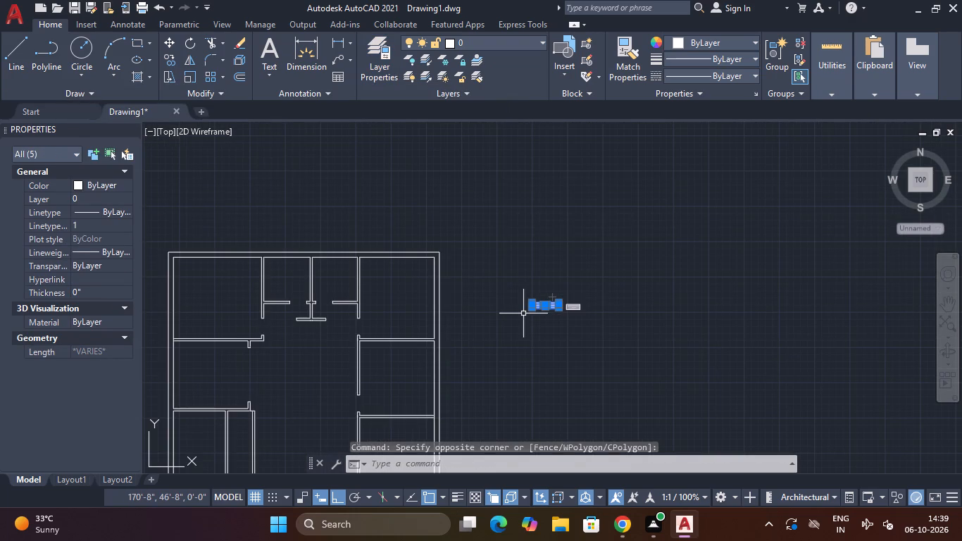
{"action": "type", "text": "CO"}
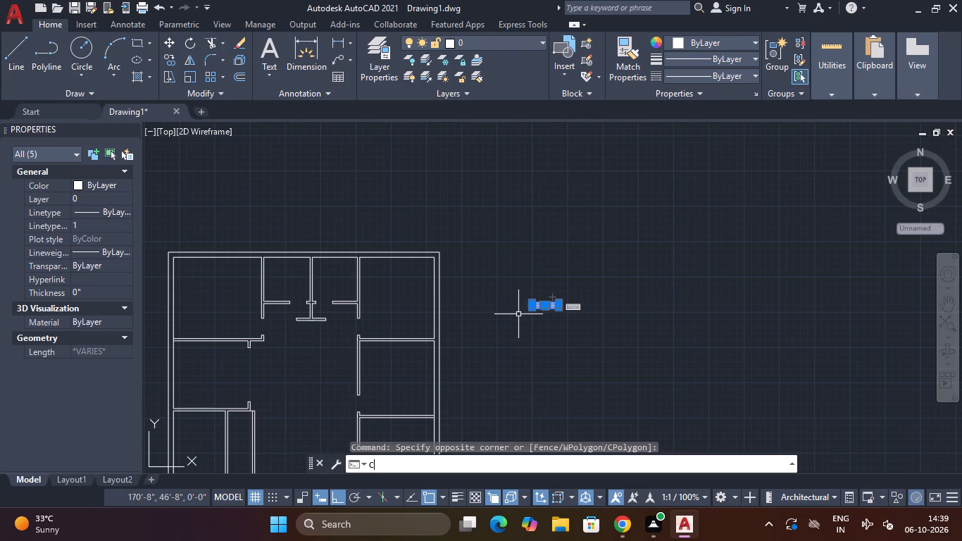
{"action": "key", "text": "space"}
{"action": "scroll", "coordinate": [544, 294], "scroll_direction": "up", "scroll_amount": 2}
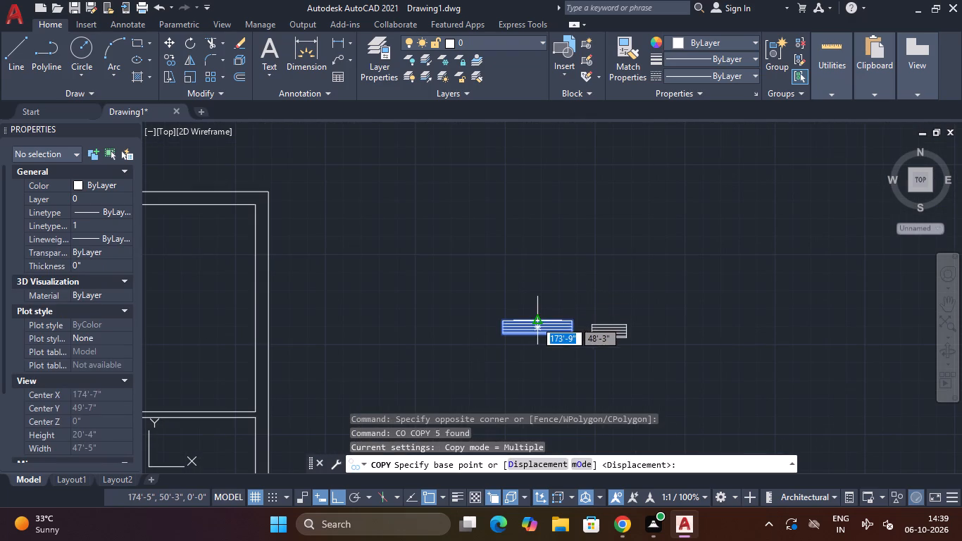
{"action": "left_click", "coordinate": [535, 321]}
{"action": "scroll", "coordinate": [461, 301], "scroll_direction": "down", "scroll_amount": 2}
{"action": "middle_click_drag", "start_coordinate": [461, 301], "coordinate": [758, 276]}
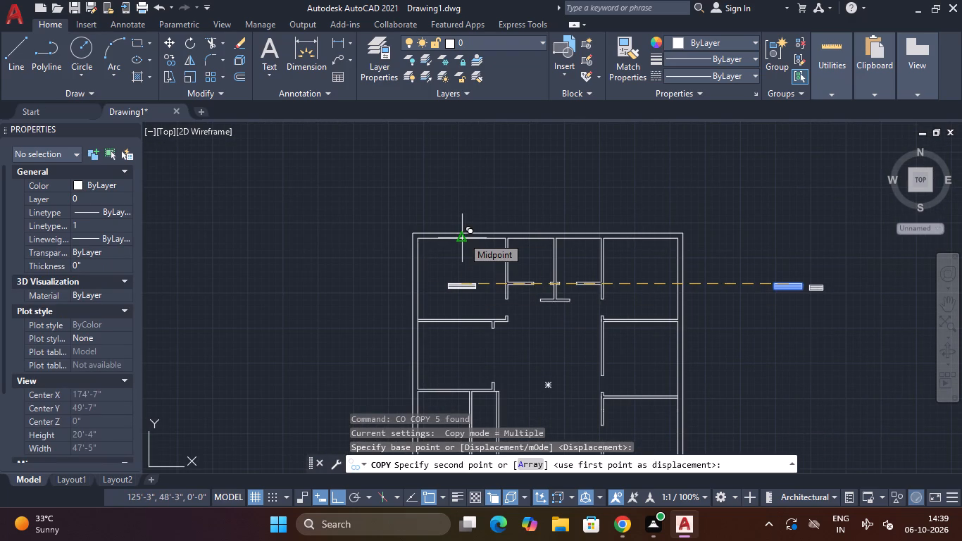
{"action": "key", "text": "F8"}
{"action": "scroll", "coordinate": [463, 237], "scroll_direction": "up", "scroll_amount": 1}
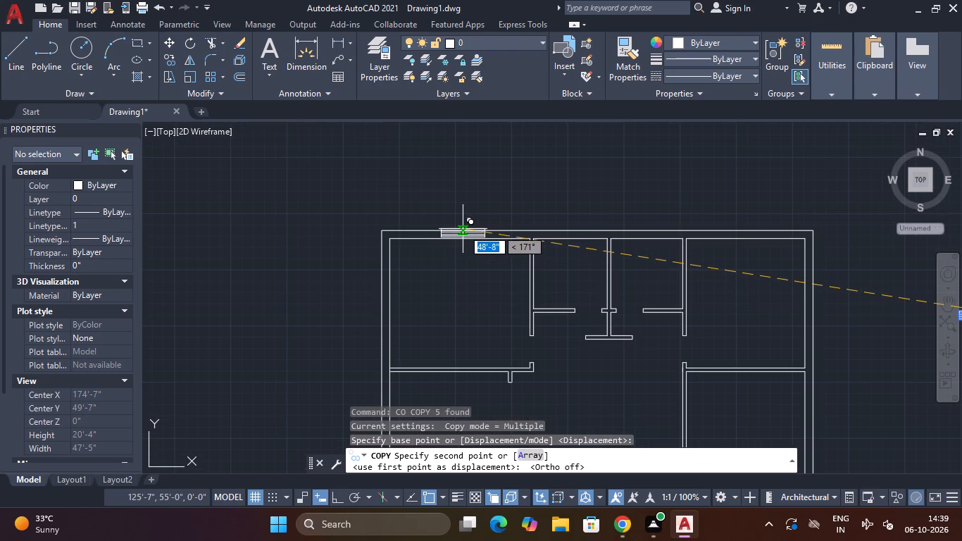
{"action": "scroll", "coordinate": [463, 229], "scroll_direction": "up", "scroll_amount": 2}
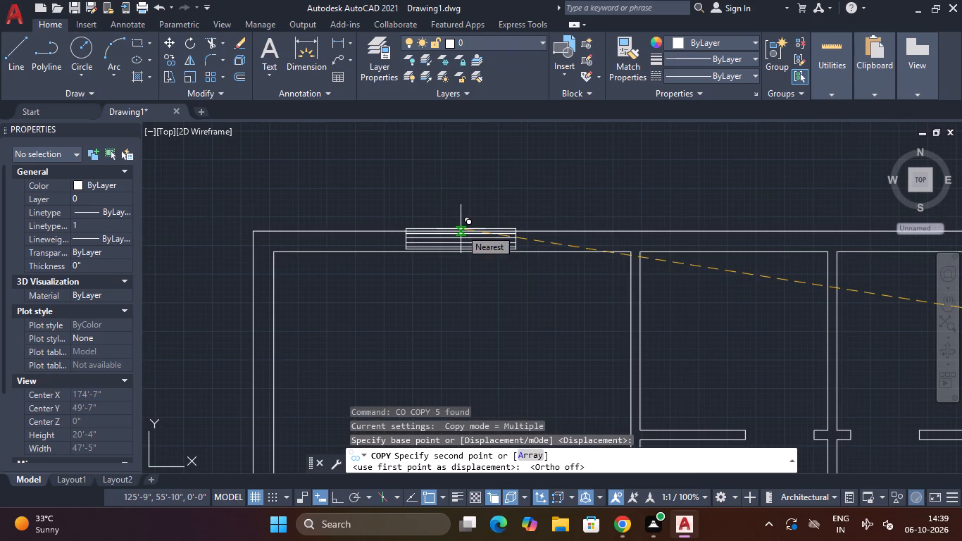
{"action": "left_click", "coordinate": [461, 229]}
Place another copy of the 4' symbol on the top outer wall of the upper-right room.
{"action": "scroll", "coordinate": [493, 263], "scroll_direction": "down", "scroll_amount": 3}
{"action": "middle_click_drag", "start_coordinate": [502, 284], "coordinate": [529, 225]}
{"action": "middle_click_drag", "start_coordinate": [680, 230], "coordinate": [435, 278]}
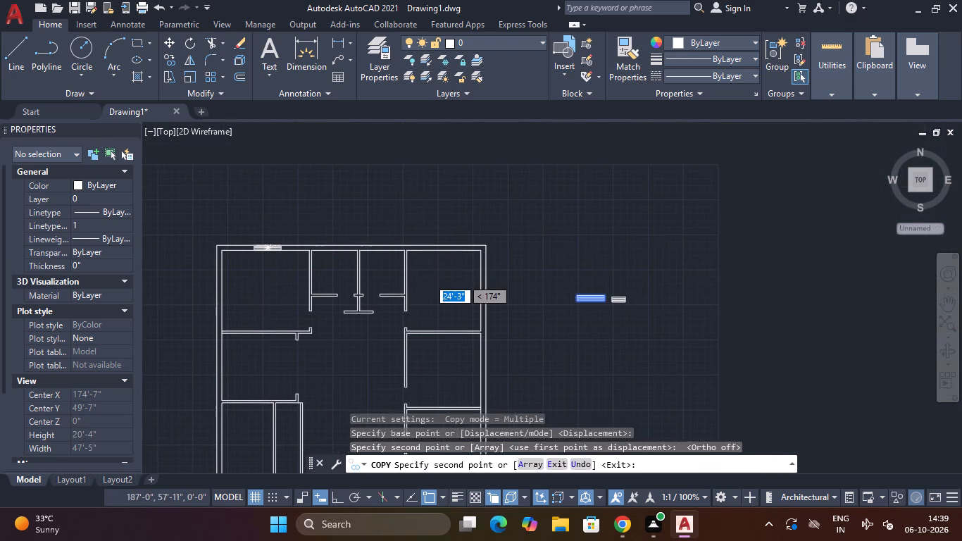
{"action": "scroll", "coordinate": [443, 251], "scroll_direction": "up", "scroll_amount": 2}
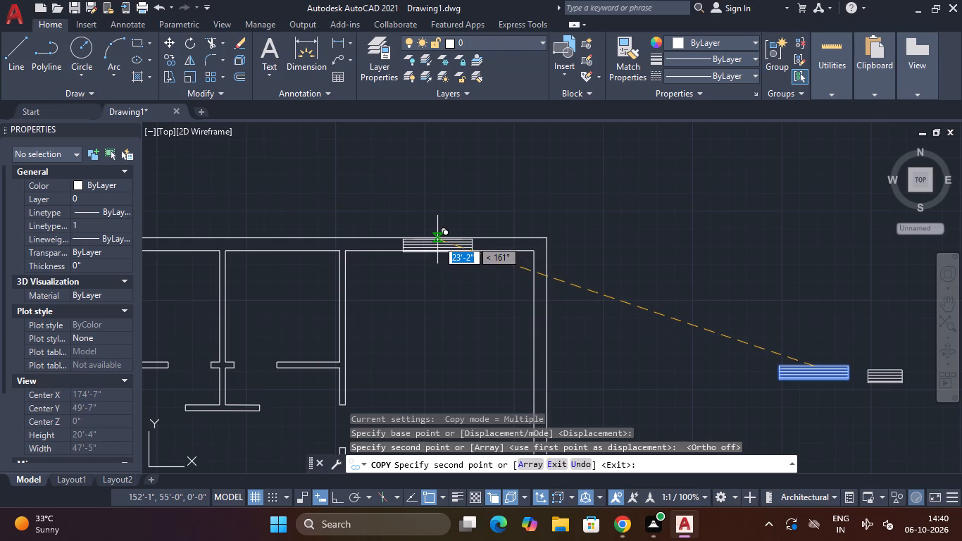
{"action": "left_click", "coordinate": [437, 240]}
Place a copy of the 4' symbol in the bottom outer wall near the plan's lower-right corner.
{"action": "scroll", "coordinate": [446, 280], "scroll_direction": "down", "scroll_amount": 4}
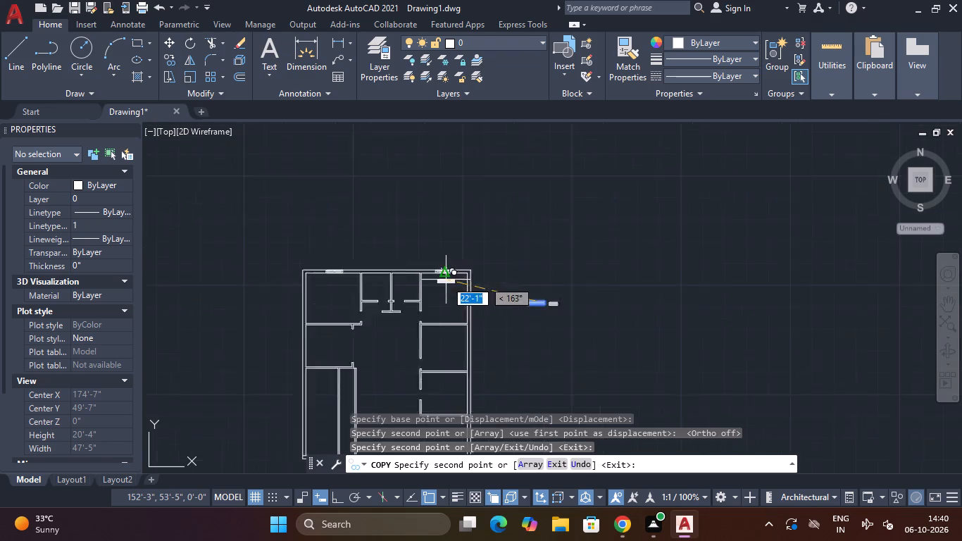
{"action": "middle_click_drag", "start_coordinate": [448, 292], "coordinate": [473, 197]}
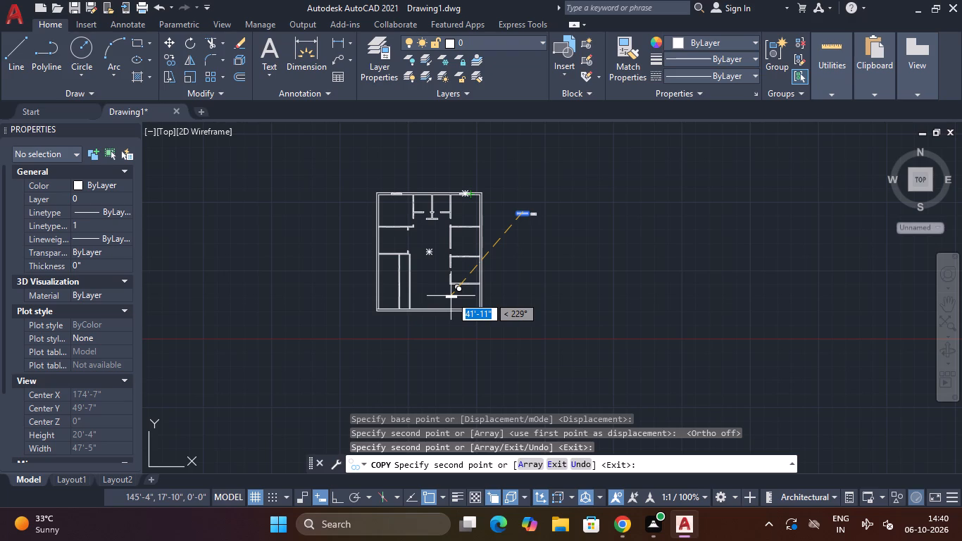
{"action": "scroll", "coordinate": [436, 314], "scroll_direction": "up", "scroll_amount": 3}
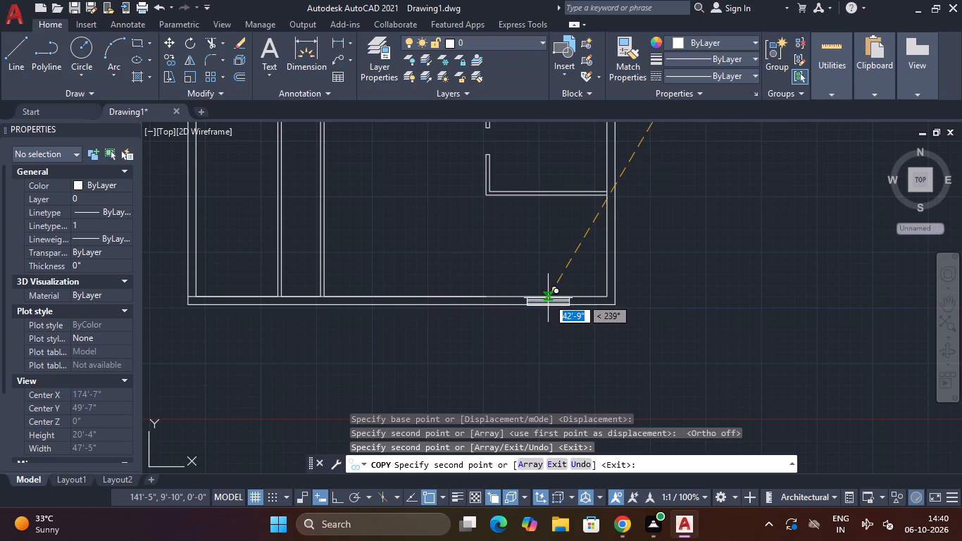
{"action": "left_click", "coordinate": [548, 296]}
Place a copy of the 4' symbol on the partition above the lower-left room, with its top edge on the partition's upper line.
{"action": "middle_click_drag", "start_coordinate": [550, 250], "coordinate": [527, 280]}
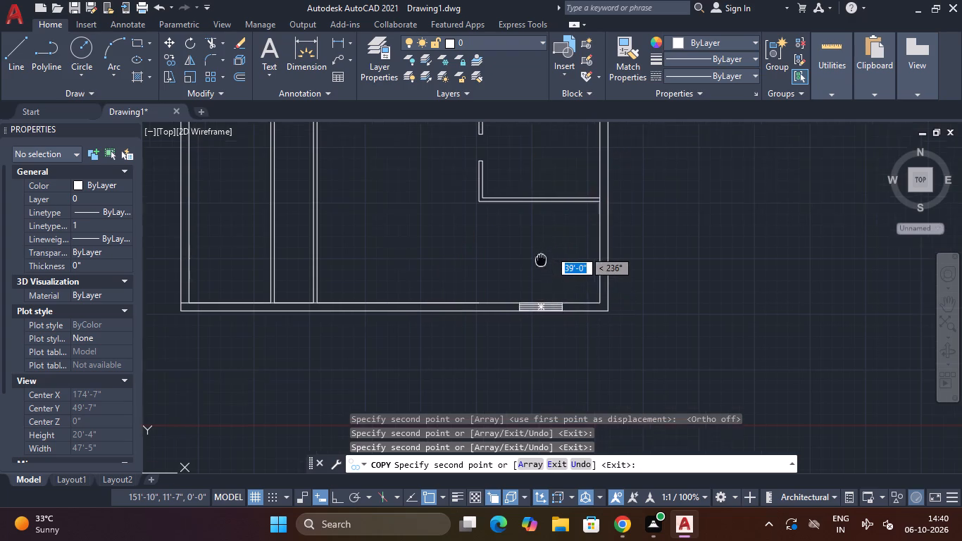
{"action": "middle_click_drag", "start_coordinate": [527, 280], "coordinate": [476, 345]}
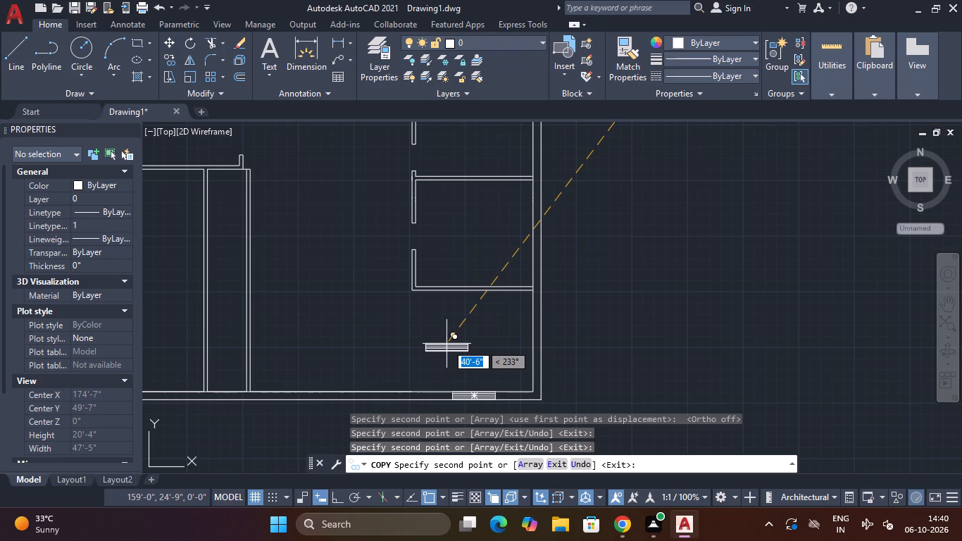
{"action": "middle_click_drag", "start_coordinate": [446, 344], "coordinate": [735, 336]}
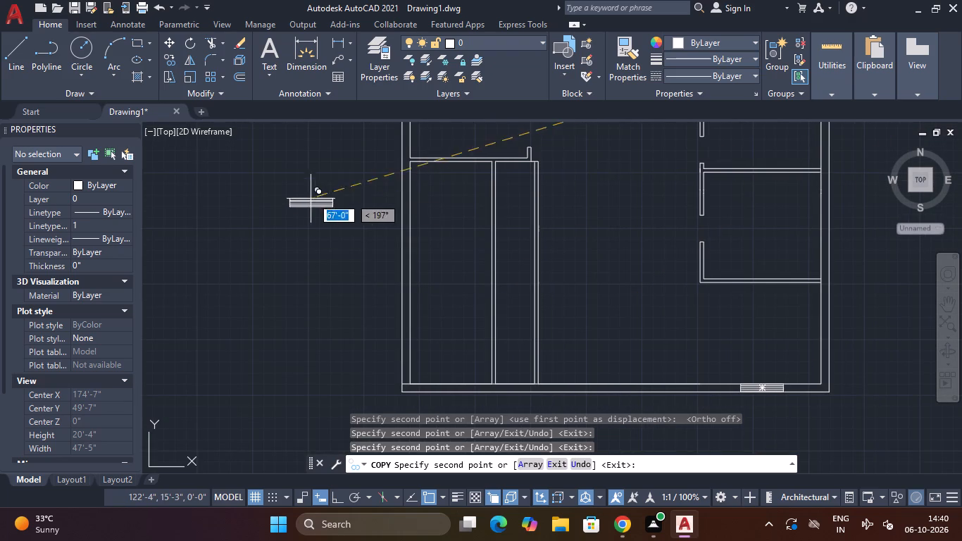
{"action": "middle_click_drag", "start_coordinate": [441, 235], "coordinate": [432, 299]}
{"action": "scroll", "coordinate": [444, 228], "scroll_direction": "up", "scroll_amount": 2}
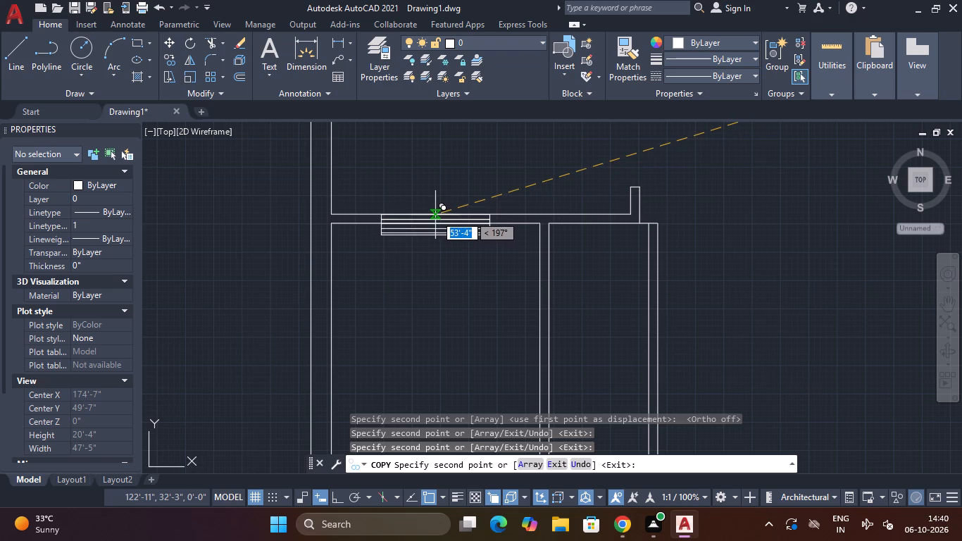
{"action": "left_click", "coordinate": [435, 215]}
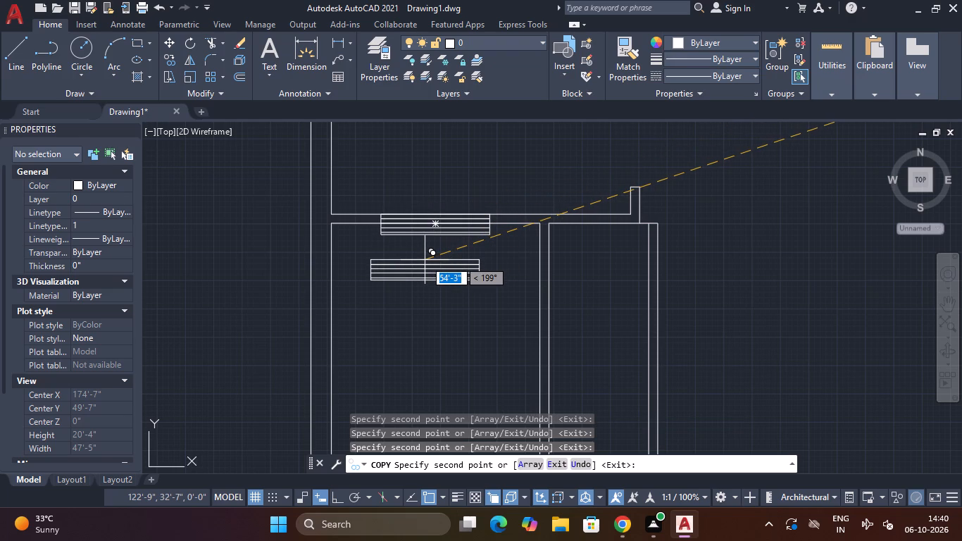
Place a spare copy of the 4' symbol outside the plan's left outer wall and finish copying.
{"action": "scroll", "coordinate": [432, 299], "scroll_direction": "down", "scroll_amount": 2}
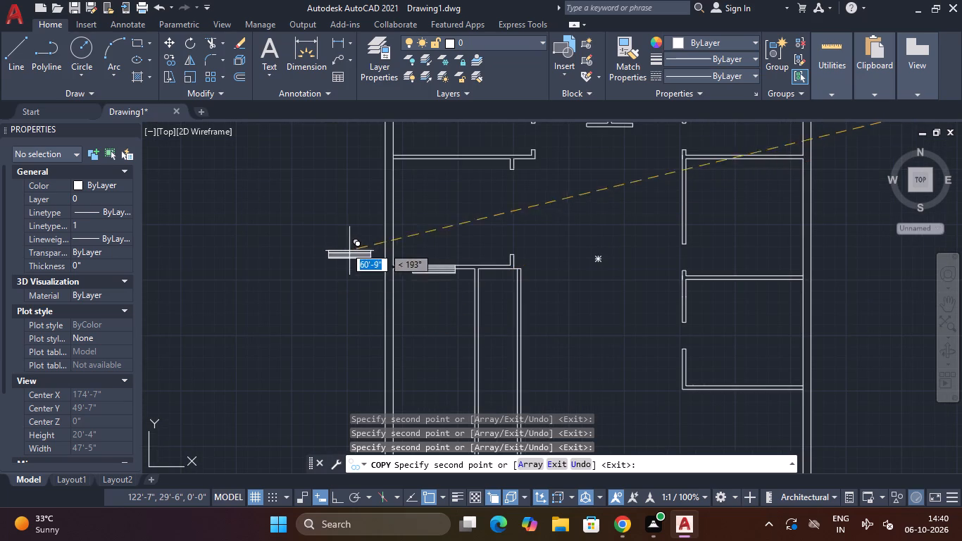
{"action": "left_click", "coordinate": [294, 239]}
{"action": "key", "text": "Escape"}
Rotate the spare 4' symbol outside the left wall a quarter turn clockwise about its upper-right corner so it stands vertical.
{"action": "left_click", "coordinate": [313, 224]}
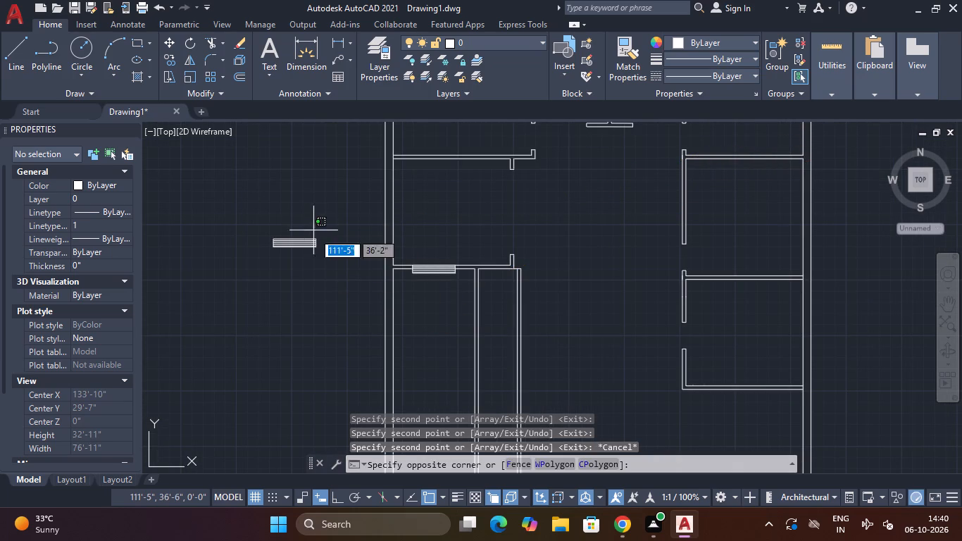
{"action": "left_click", "coordinate": [270, 272]}
{"action": "key", "text": "r"}
{"action": "type", "text": "O"}
{"action": "key", "text": "space"}
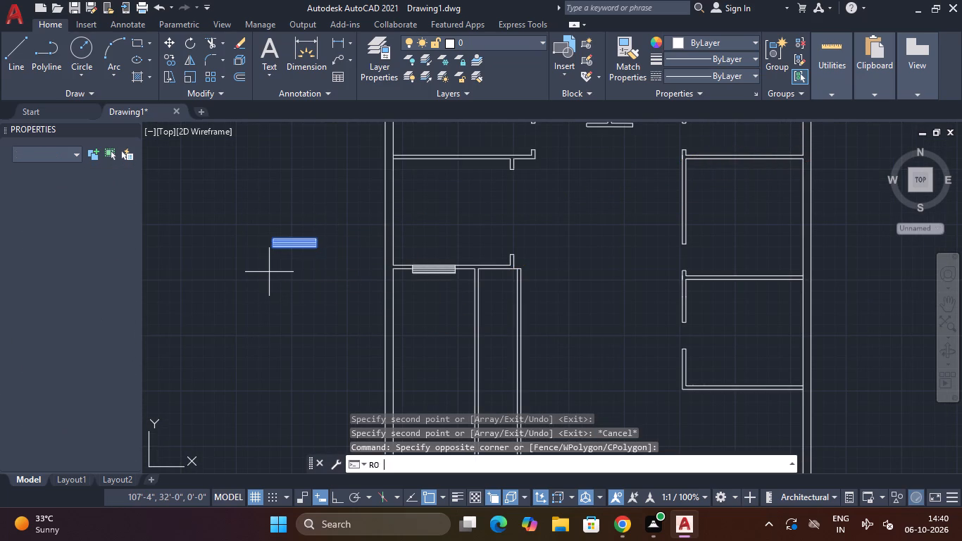
{"action": "key", "text": "F8"}
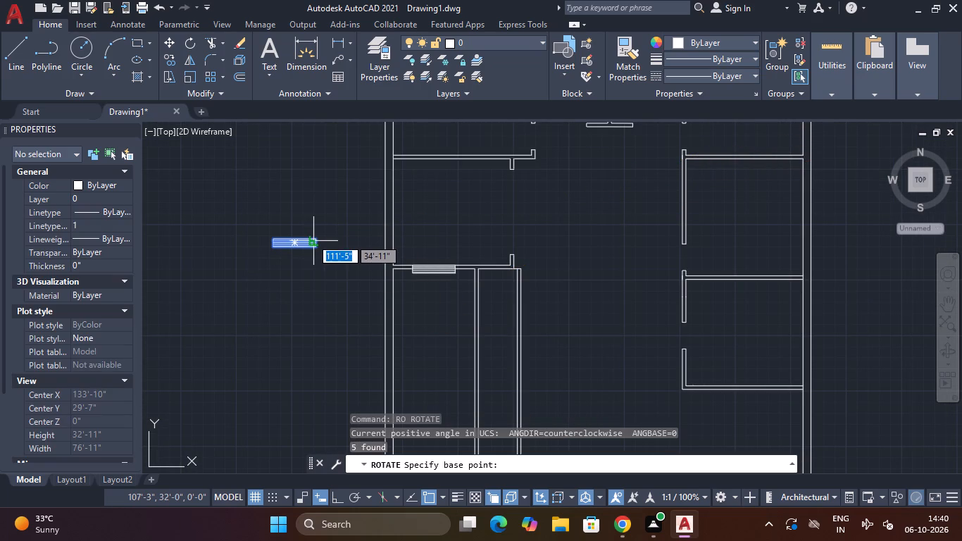
{"action": "left_click", "coordinate": [315, 236]}
{"action": "left_click", "coordinate": [320, 326]}
{"action": "key", "text": "Escape"}
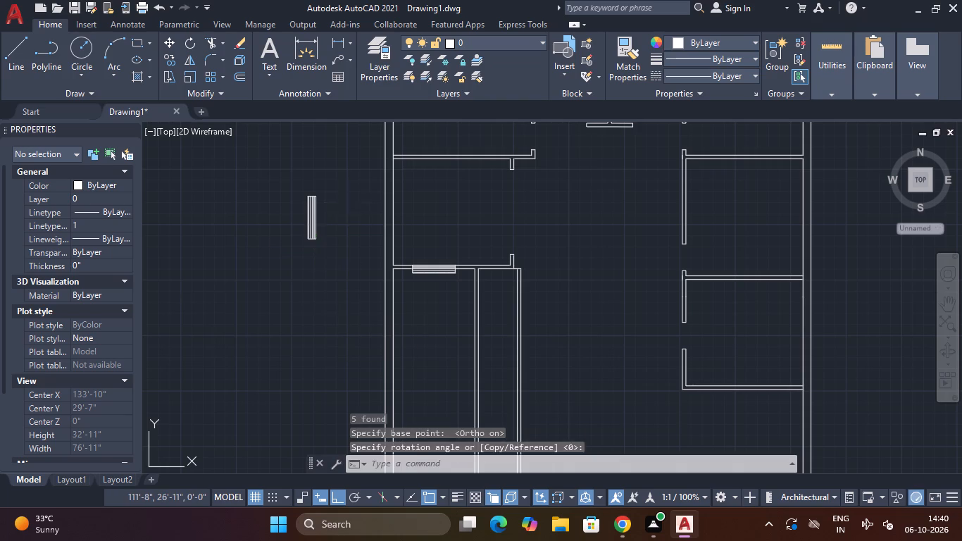
{"action": "key", "text": "Escape"}
Copy the vertical 4' symbol into the left outer wall, once at the middle-left room and once at the upper-left room.
{"action": "left_click", "coordinate": [346, 183]}
{"action": "left_click", "coordinate": [263, 289]}
{"action": "type", "text": "CO"}
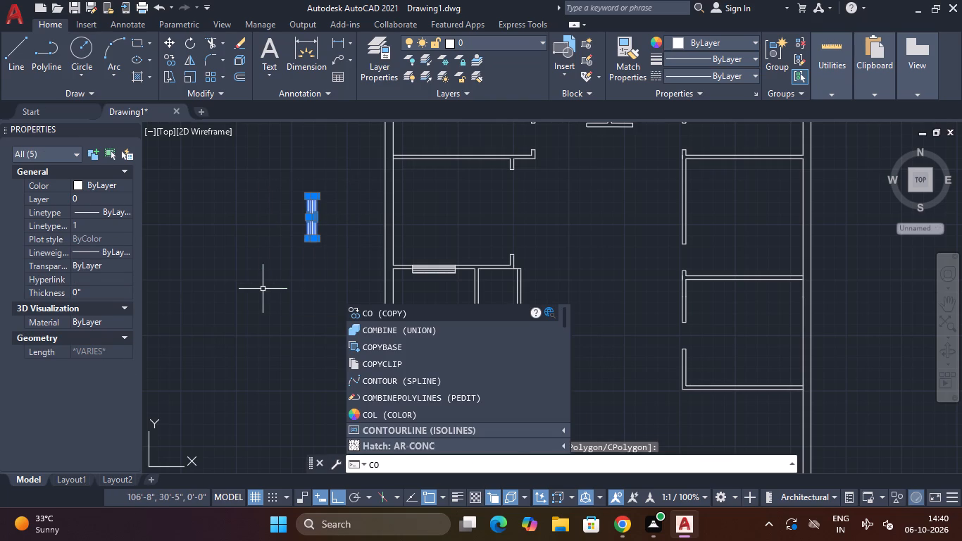
{"action": "key", "text": "Return"}
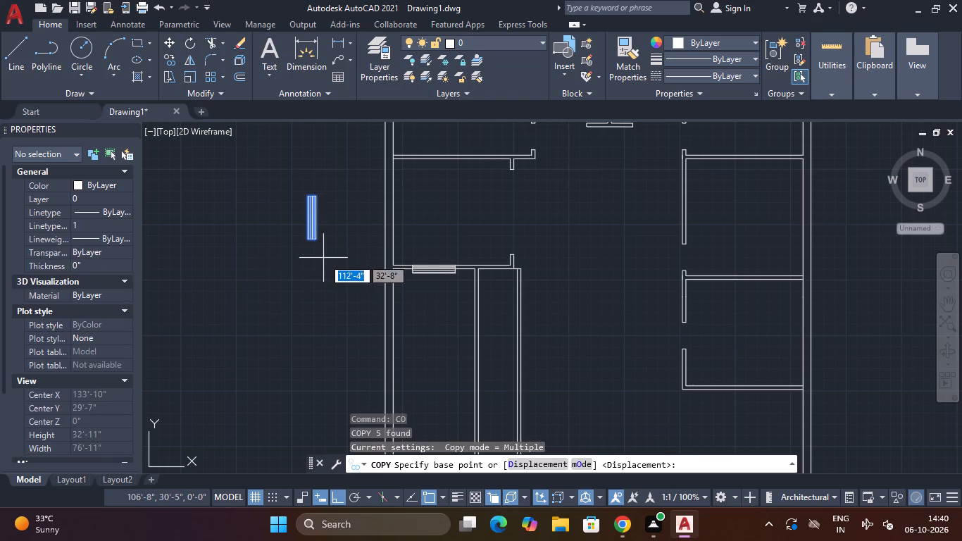
{"action": "scroll", "coordinate": [320, 222], "scroll_direction": "up", "scroll_amount": 3}
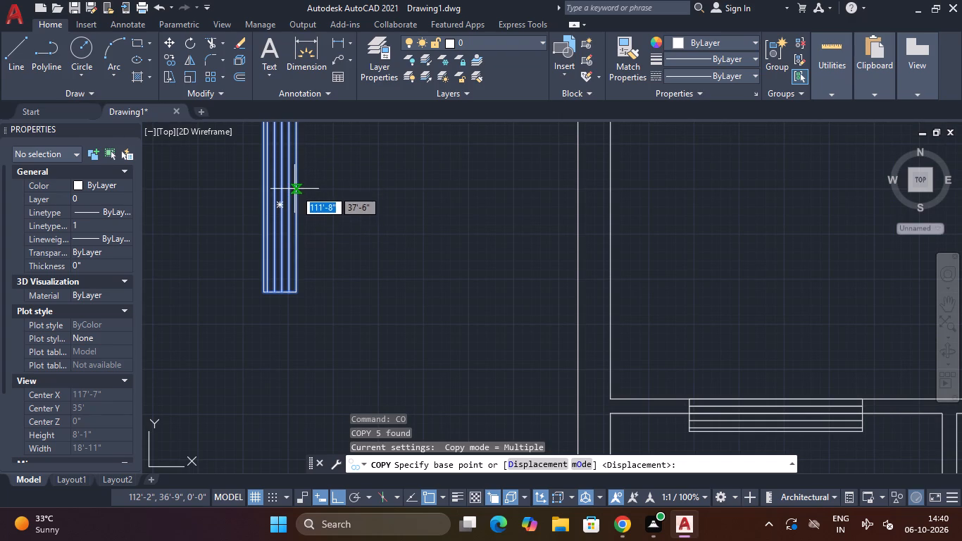
{"action": "left_click", "coordinate": [295, 204]}
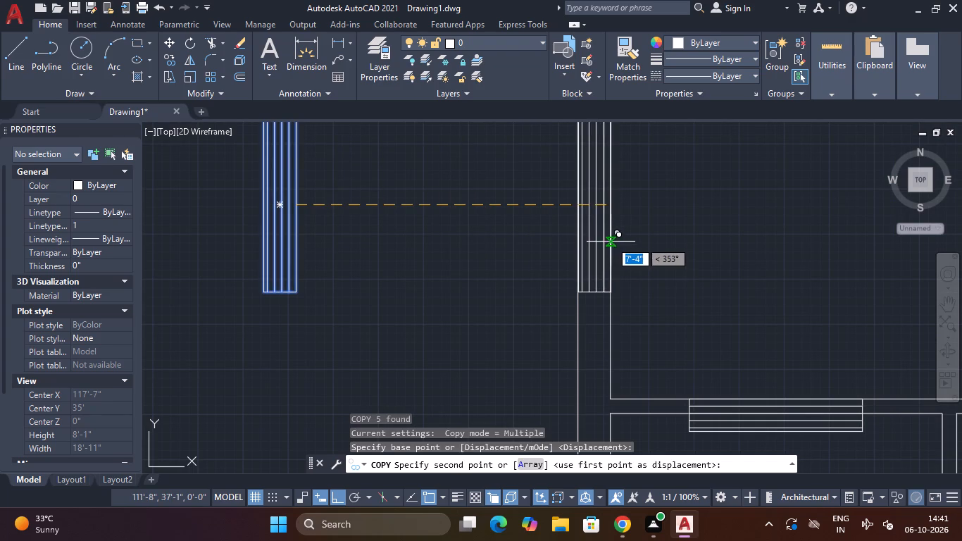
{"action": "middle_click_drag", "start_coordinate": [611, 223], "coordinate": [563, 347]}
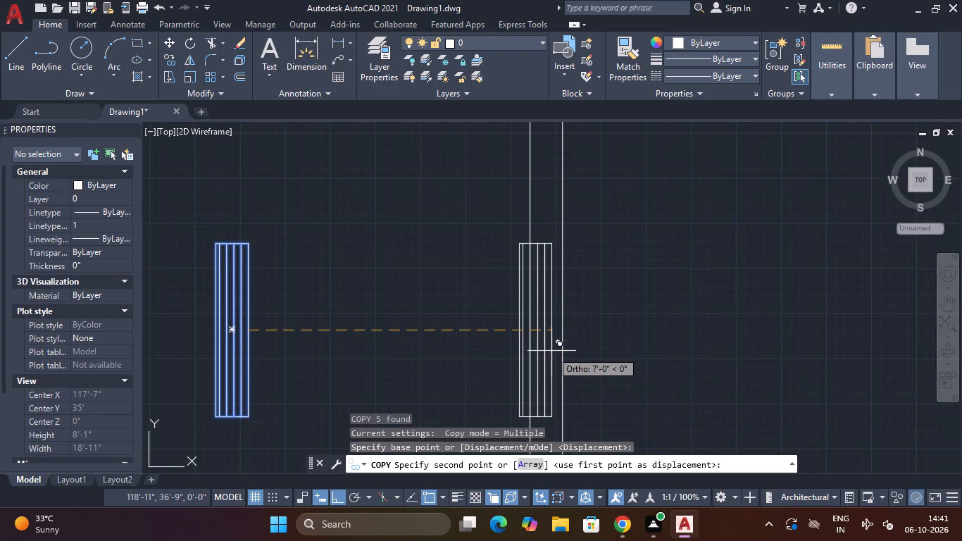
{"action": "key", "text": "F8"}
{"action": "scroll", "coordinate": [570, 350], "scroll_direction": "down", "scroll_amount": 3}
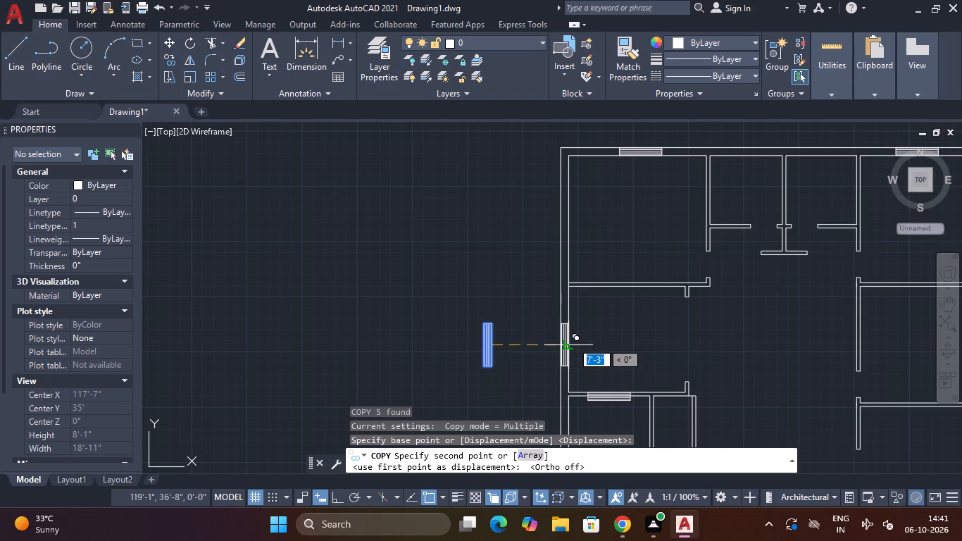
{"action": "left_click", "coordinate": [572, 342]}
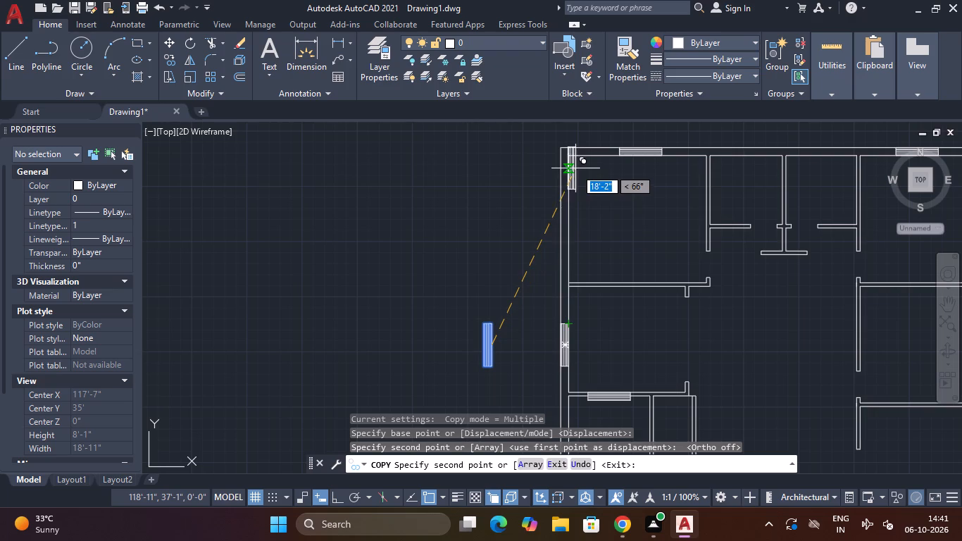
{"action": "left_click", "coordinate": [570, 234]}
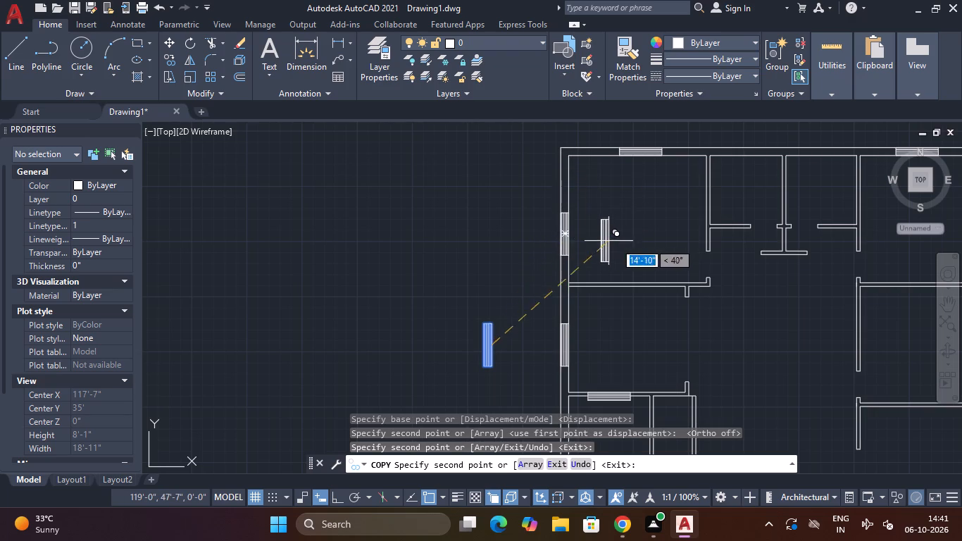
Place two more copies of the vertical 4' symbol in the right outer wall, at the upper-right room and the room below it.
{"action": "middle_click_drag", "start_coordinate": [625, 242], "coordinate": [369, 257]}
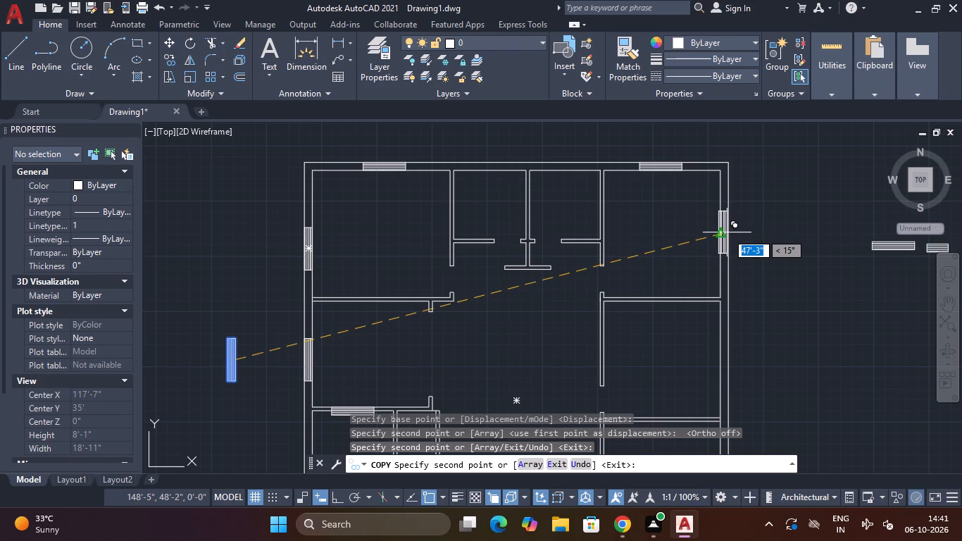
{"action": "scroll", "coordinate": [727, 232], "scroll_direction": "up", "scroll_amount": 2}
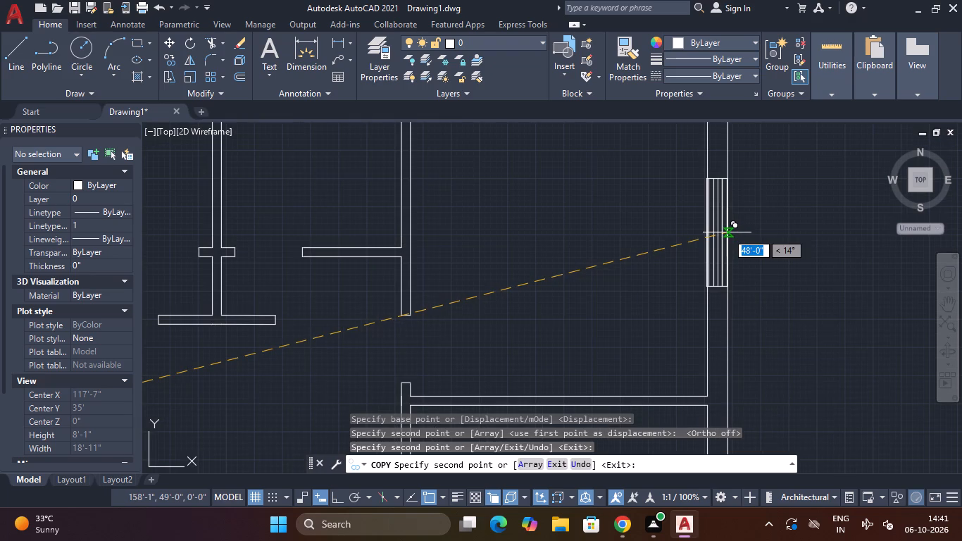
{"action": "left_click", "coordinate": [727, 232]}
{"action": "scroll", "coordinate": [688, 315], "scroll_direction": "down", "scroll_amount": 2}
{"action": "middle_click_drag", "start_coordinate": [672, 293], "coordinate": [658, 211]}
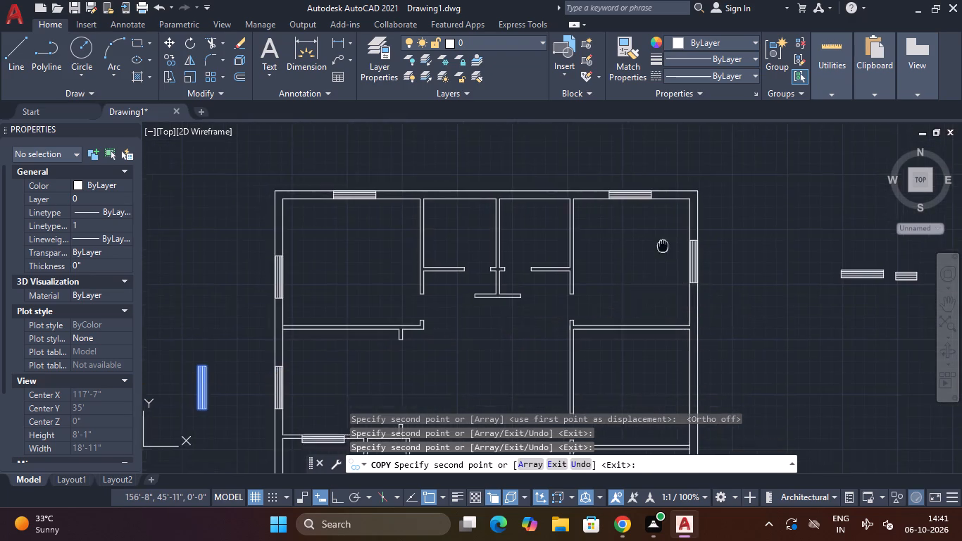
{"action": "middle_click_drag", "start_coordinate": [658, 211], "coordinate": [658, 204]}
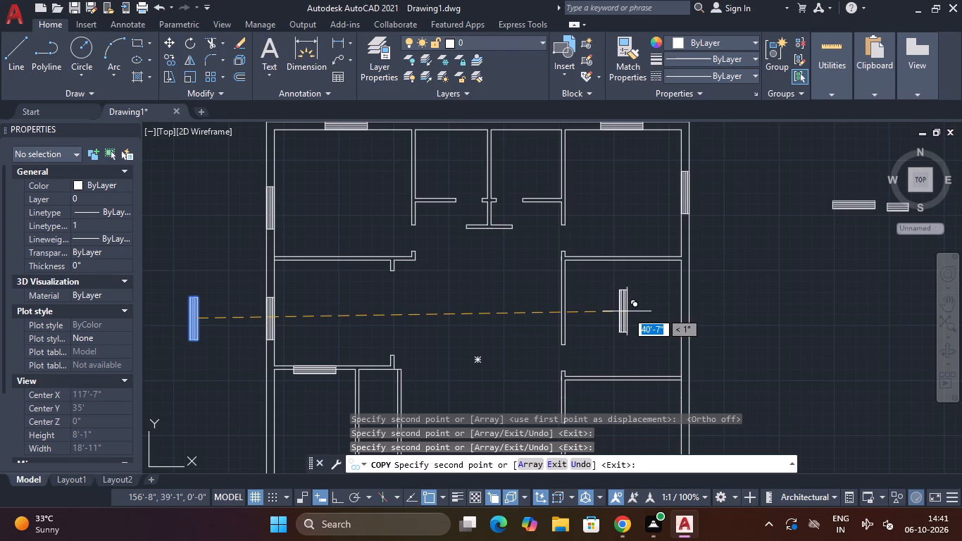
{"action": "left_click", "coordinate": [687, 322]}
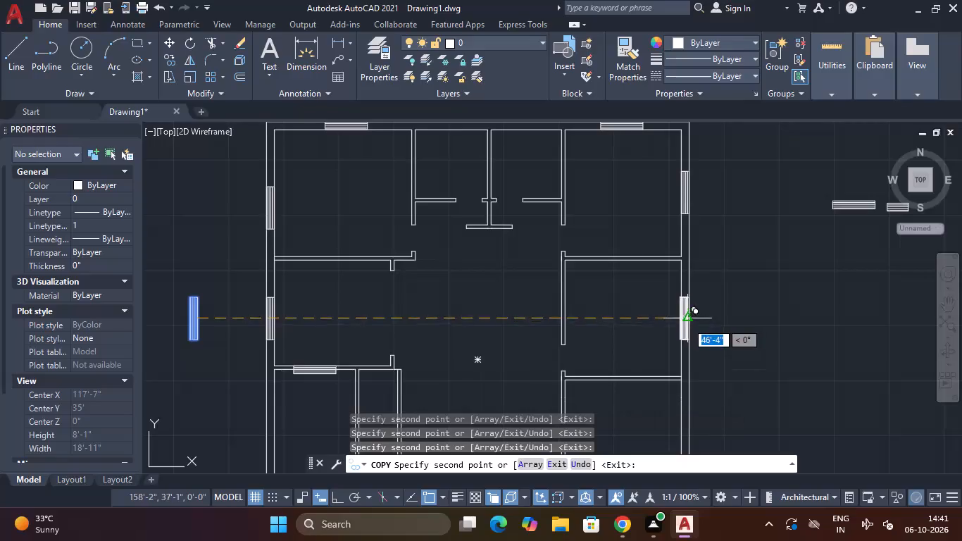
Place a copy of the vertical 4' symbol in the right outer wall at the lowest enclosed right-hand room and finish copying.
{"action": "middle_click_drag", "start_coordinate": [616, 330], "coordinate": [617, 231]}
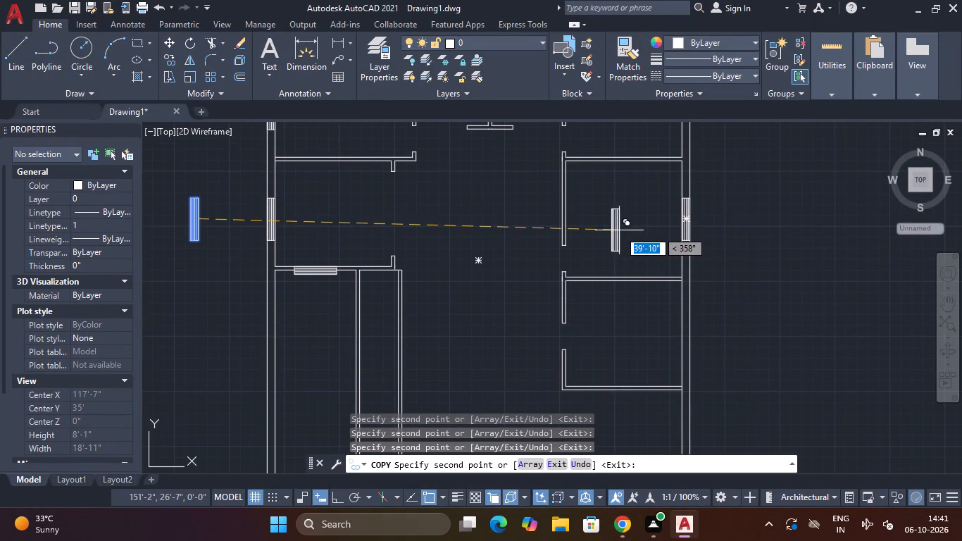
{"action": "left_click", "coordinate": [688, 333]}
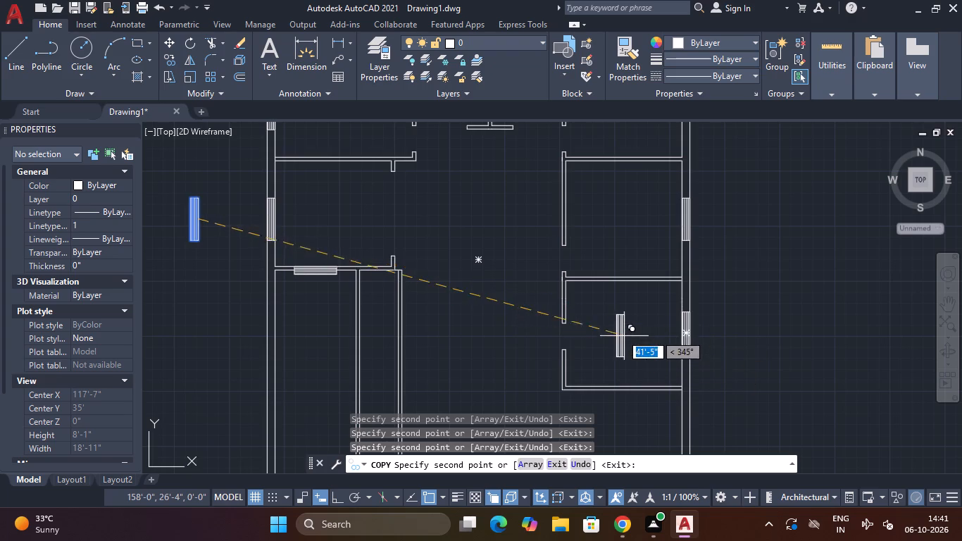
{"action": "scroll", "coordinate": [621, 334], "scroll_direction": "down", "scroll_amount": 1}
{"action": "middle_click_drag", "start_coordinate": [620, 334], "coordinate": [666, 349]}
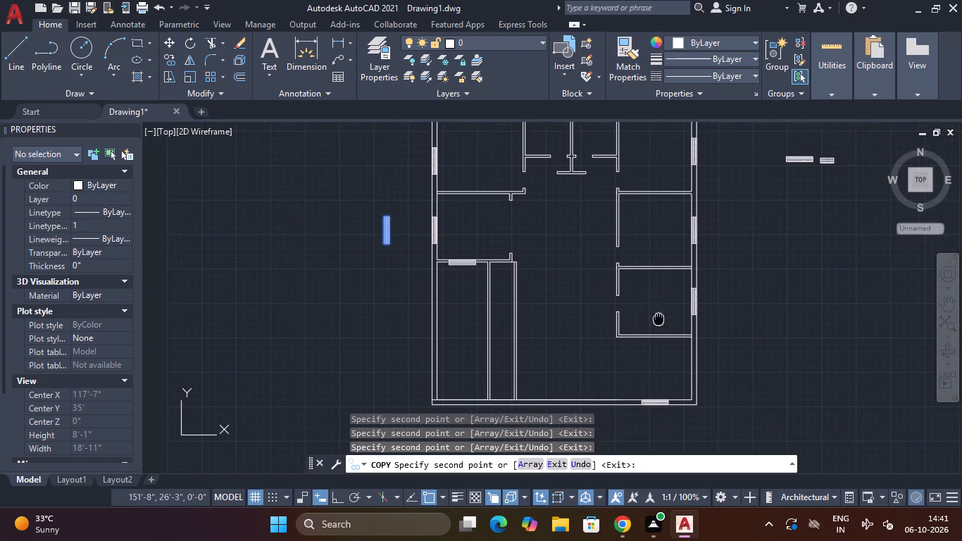
{"action": "middle_click_drag", "start_coordinate": [666, 349], "coordinate": [668, 355]}
{"action": "key", "text": "Escape"}
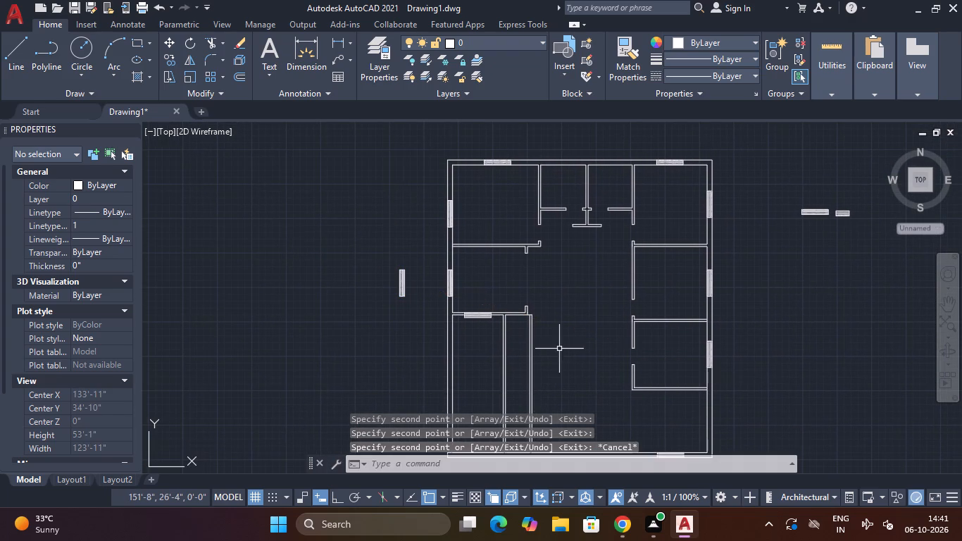
{"action": "key", "text": "Escape"}
Copy the horizontal 2' symbol into the top outer wall, once above each of the two small middle rooms.
{"action": "middle_click_drag", "start_coordinate": [568, 335], "coordinate": [535, 472]}
{"action": "scroll", "coordinate": [535, 472], "scroll_direction": "down", "scroll_amount": 1}
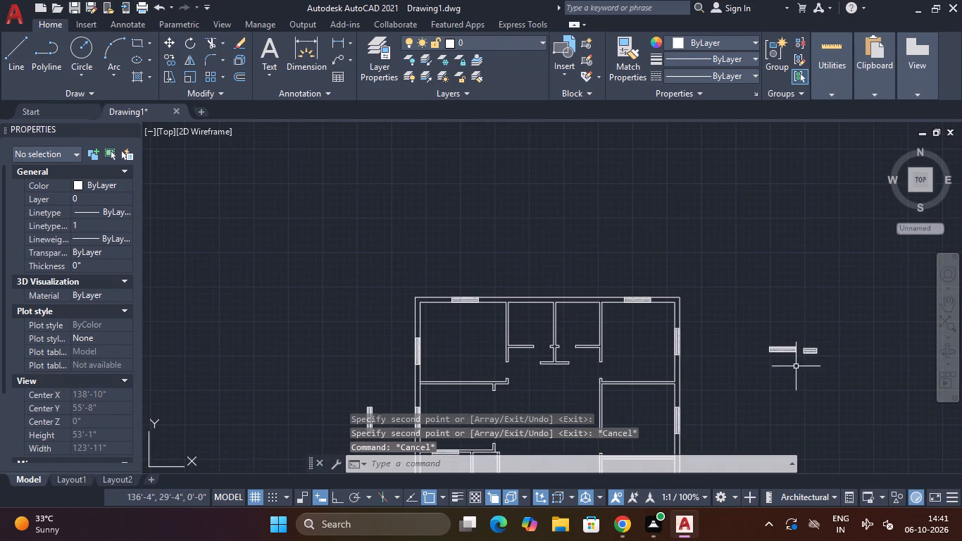
{"action": "scroll", "coordinate": [819, 350], "scroll_direction": "up", "scroll_amount": 2}
{"action": "left_click", "coordinate": [820, 330]}
{"action": "left_click", "coordinate": [770, 379]}
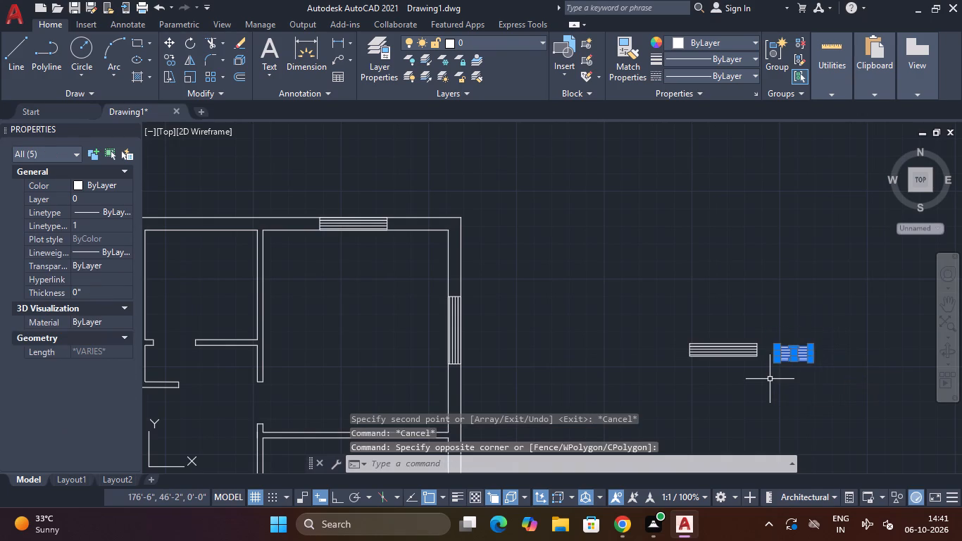
{"action": "type", "text": "CO"}
{"action": "key", "text": "space"}
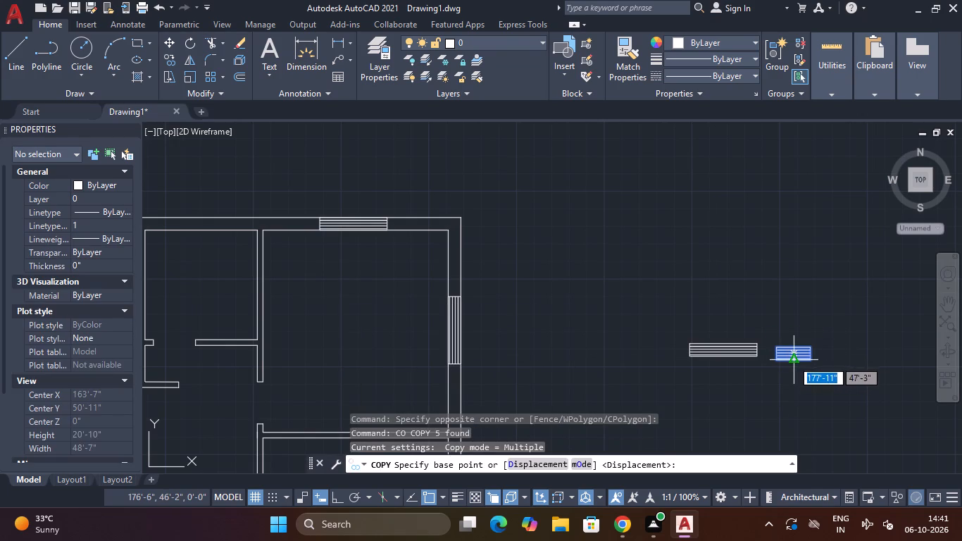
{"action": "left_click", "coordinate": [792, 344]}
{"action": "middle_click_drag", "start_coordinate": [606, 328], "coordinate": [699, 359]}
{"action": "middle_click_drag", "start_coordinate": [281, 299], "coordinate": [564, 275]}
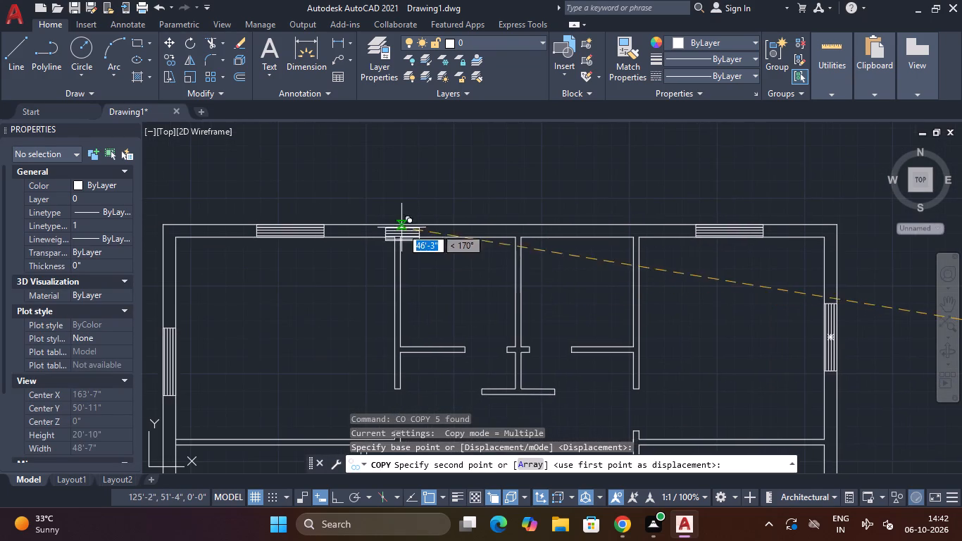
{"action": "left_click", "coordinate": [456, 225]}
{"action": "middle_click_drag", "start_coordinate": [496, 263], "coordinate": [449, 263]}
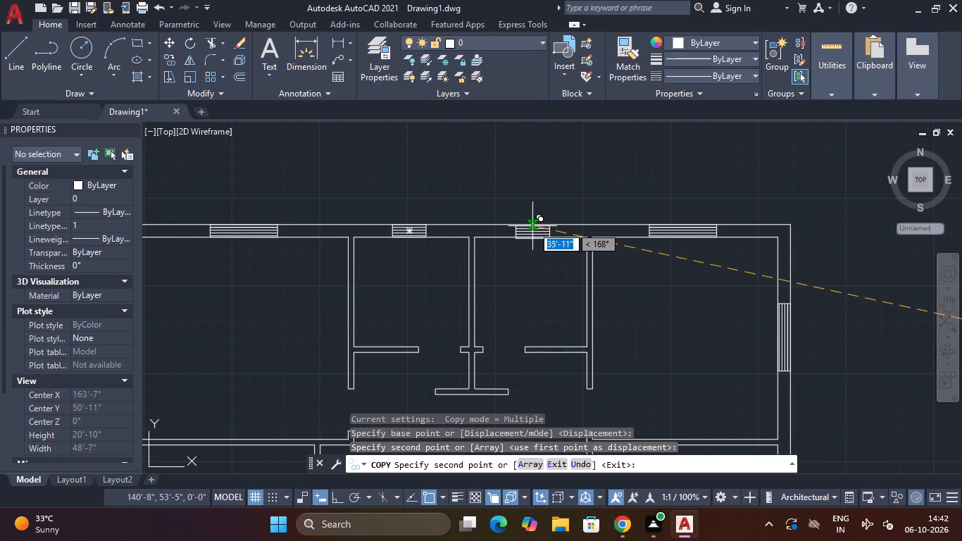
{"action": "left_click", "coordinate": [532, 226]}
{"action": "key", "text": "Escape"}
Turn off the background grid display.
{"action": "key", "text": "F7"}
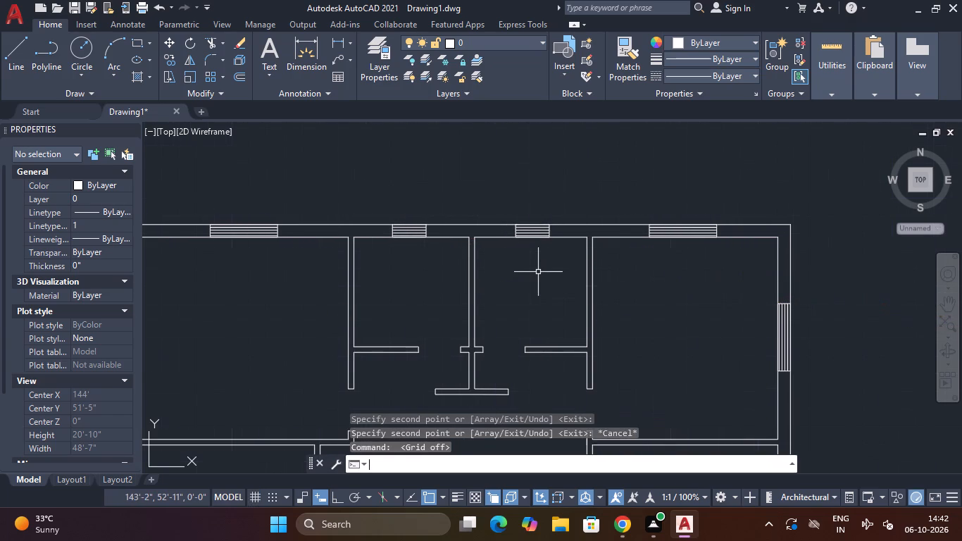
Examine the 4' window symbol on the partition above the lower-left room.
{"action": "scroll", "coordinate": [538, 272], "scroll_direction": "down", "scroll_amount": 2}
{"action": "middle_click_drag", "start_coordinate": [538, 272], "coordinate": [579, 158]}
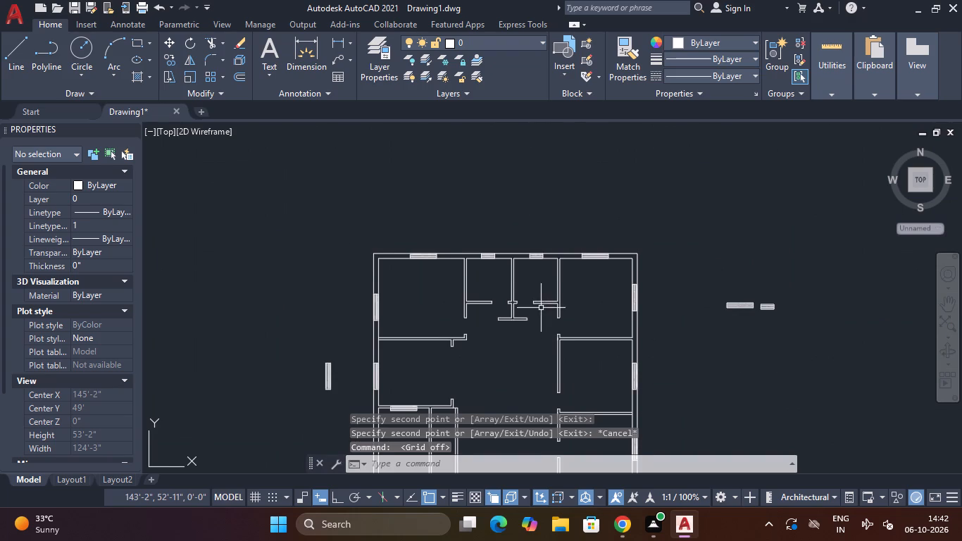
{"action": "middle_click_drag", "start_coordinate": [543, 279], "coordinate": [563, 197]}
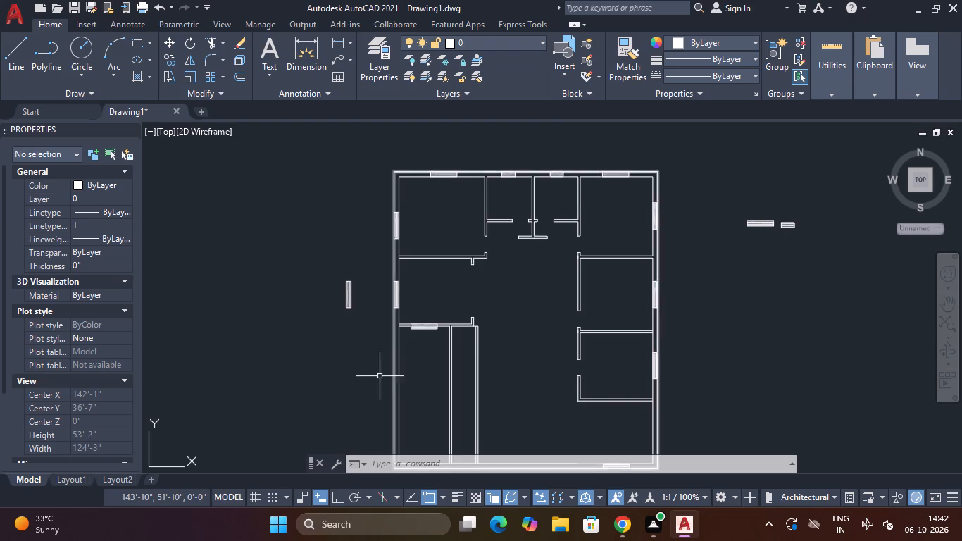
{"action": "scroll", "coordinate": [430, 334], "scroll_direction": "up", "scroll_amount": 5}
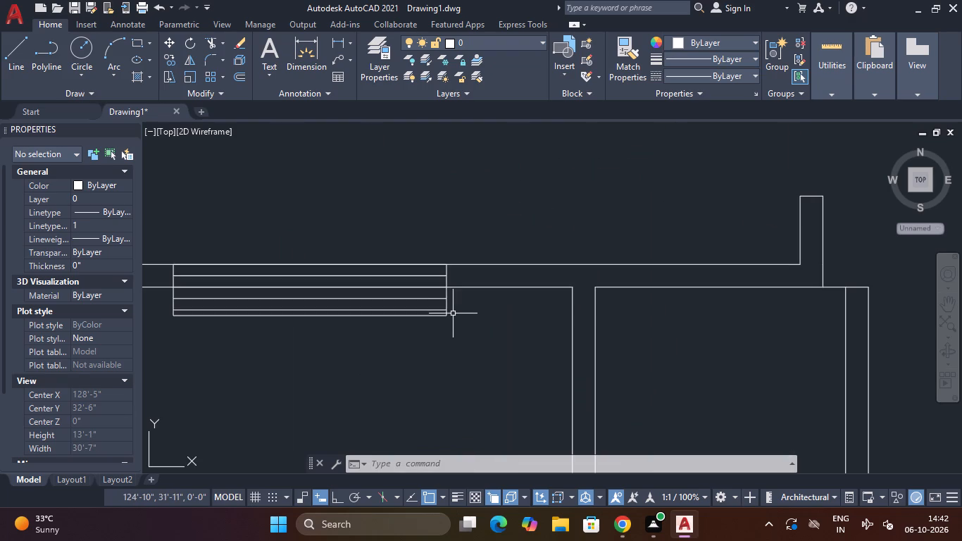
Stretch both lower corners of the 4' window outline above the lower-left room up to the partition's lower face.
{"action": "left_click", "coordinate": [437, 316]}
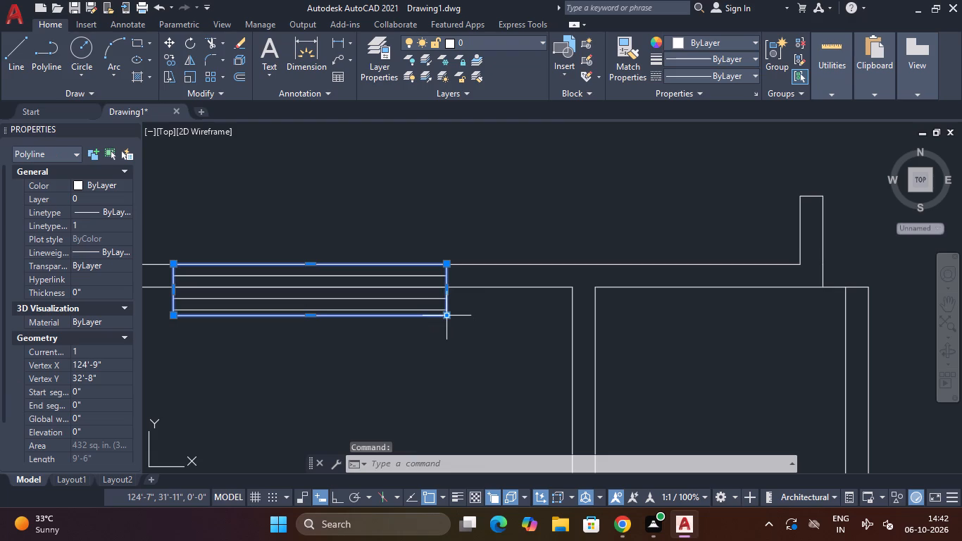
{"action": "left_click_drag", "start_coordinate": [446, 317], "coordinate": [451, 290]}
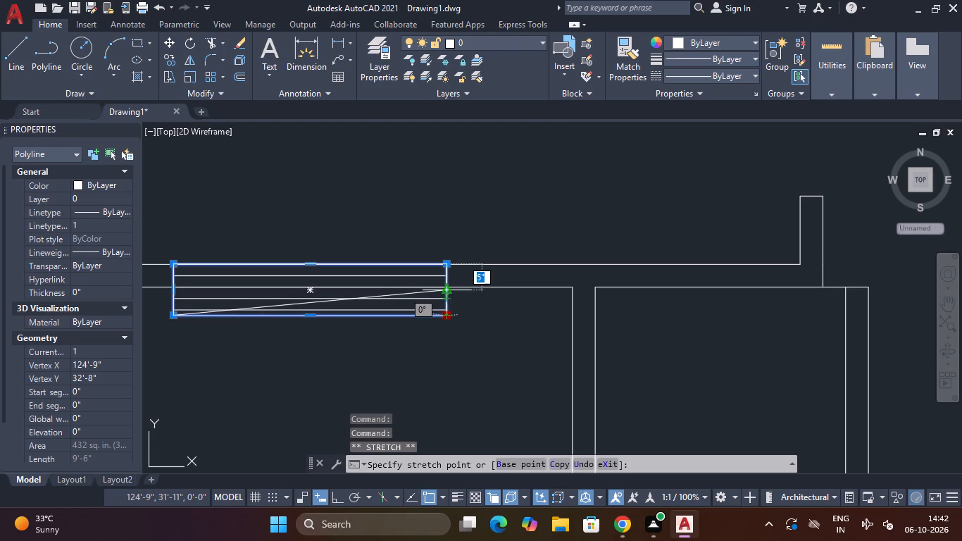
{"action": "left_click_drag", "start_coordinate": [451, 290], "coordinate": [451, 289]}
{"action": "left_click", "coordinate": [451, 289]}
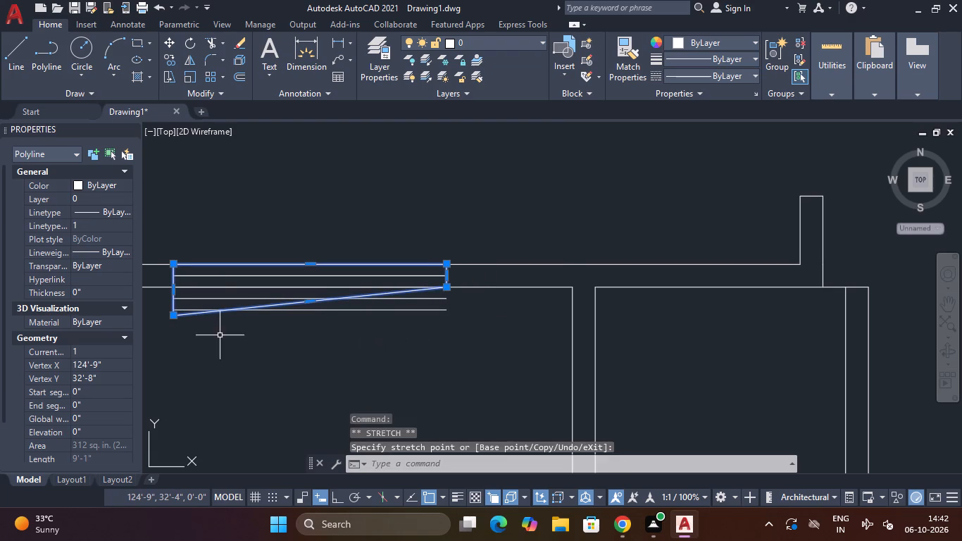
{"action": "middle_click_drag", "start_coordinate": [221, 337], "coordinate": [352, 325]}
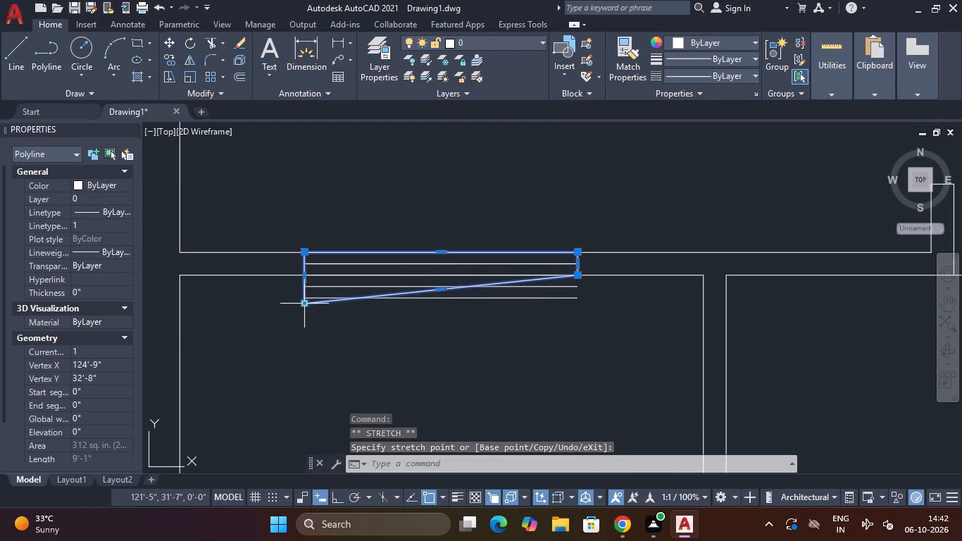
{"action": "left_click_drag", "start_coordinate": [307, 302], "coordinate": [311, 274]}
{"action": "left_click", "coordinate": [311, 274]}
Delete the two leftover window lines lying below the partition above the lower-left room.
{"action": "left_click", "coordinate": [408, 281]}
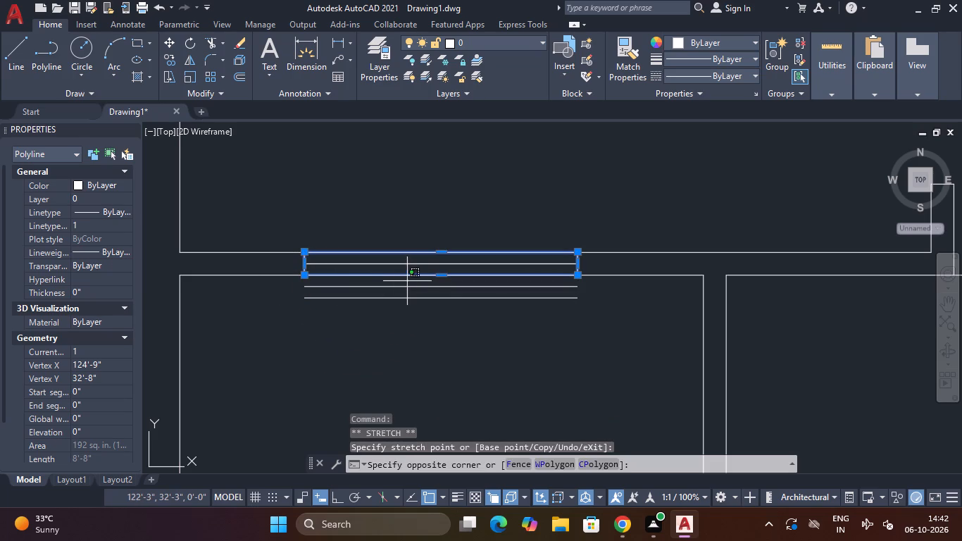
{"action": "left_click", "coordinate": [394, 297]}
{"action": "left_click", "coordinate": [396, 295]}
{"action": "key", "text": "Escape"}
{"action": "key", "text": "Escape"}
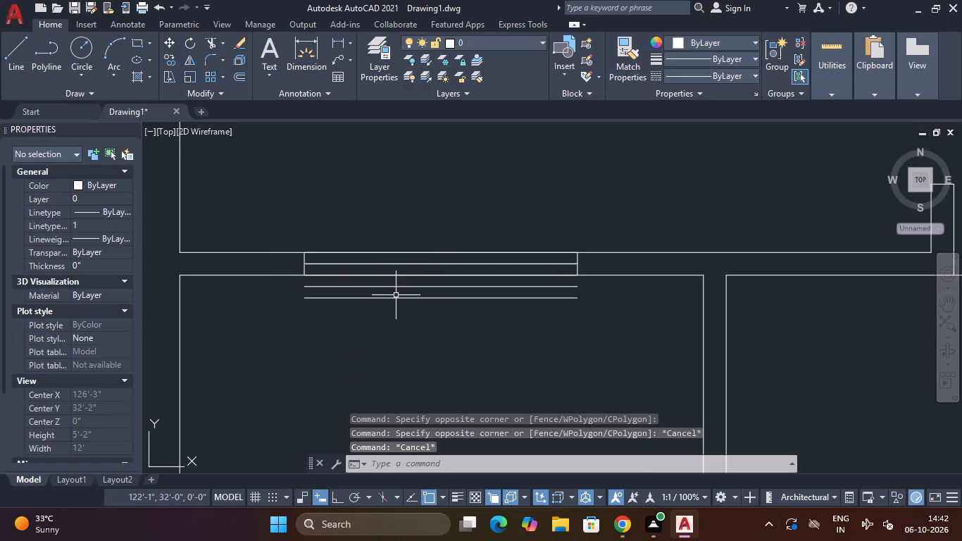
{"action": "left_click", "coordinate": [396, 287]}
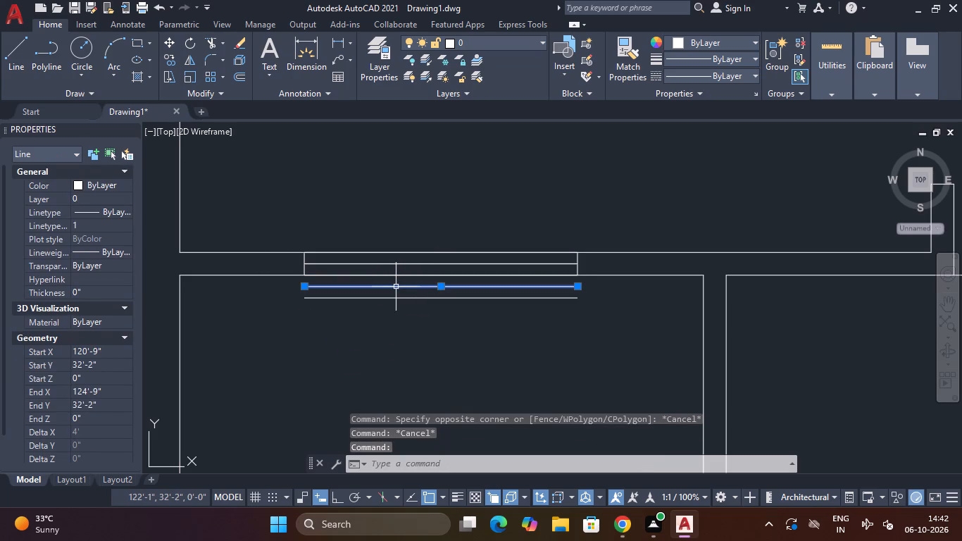
{"action": "key", "text": "Delete"}
{"action": "left_click", "coordinate": [396, 295]}
{"action": "left_click", "coordinate": [387, 305]}
{"action": "key", "text": "Delete"}
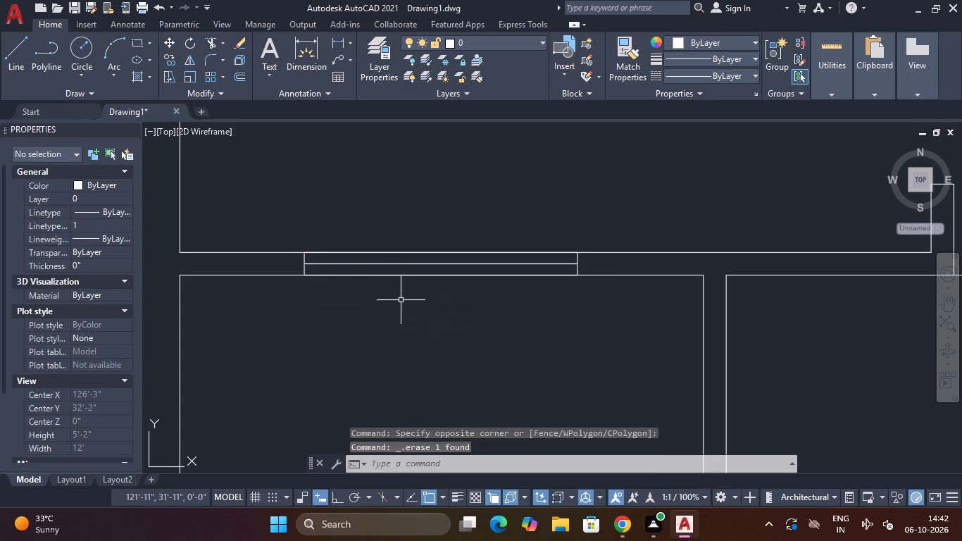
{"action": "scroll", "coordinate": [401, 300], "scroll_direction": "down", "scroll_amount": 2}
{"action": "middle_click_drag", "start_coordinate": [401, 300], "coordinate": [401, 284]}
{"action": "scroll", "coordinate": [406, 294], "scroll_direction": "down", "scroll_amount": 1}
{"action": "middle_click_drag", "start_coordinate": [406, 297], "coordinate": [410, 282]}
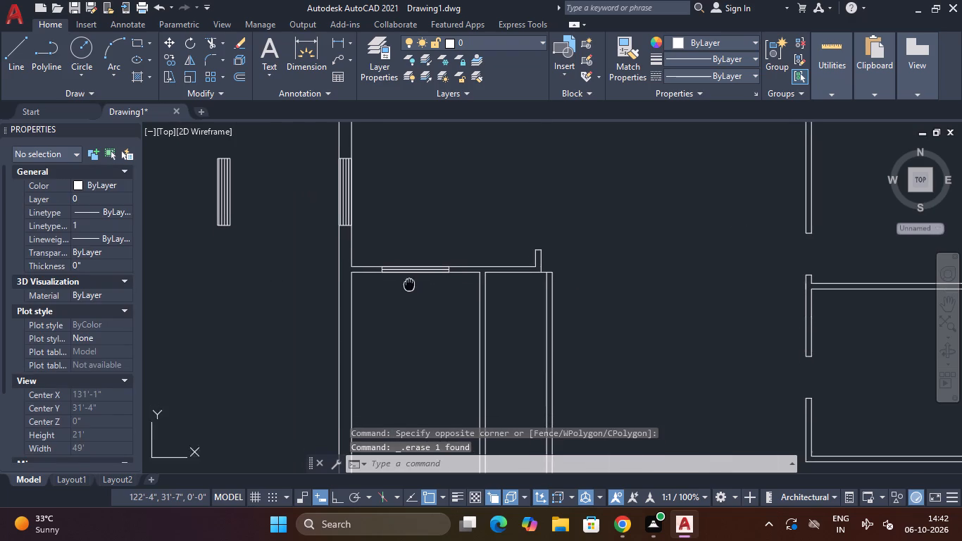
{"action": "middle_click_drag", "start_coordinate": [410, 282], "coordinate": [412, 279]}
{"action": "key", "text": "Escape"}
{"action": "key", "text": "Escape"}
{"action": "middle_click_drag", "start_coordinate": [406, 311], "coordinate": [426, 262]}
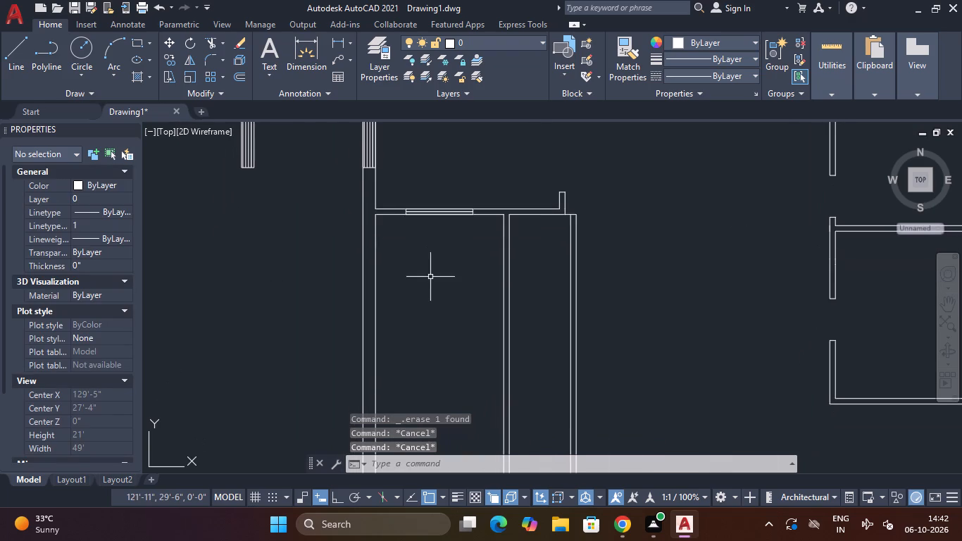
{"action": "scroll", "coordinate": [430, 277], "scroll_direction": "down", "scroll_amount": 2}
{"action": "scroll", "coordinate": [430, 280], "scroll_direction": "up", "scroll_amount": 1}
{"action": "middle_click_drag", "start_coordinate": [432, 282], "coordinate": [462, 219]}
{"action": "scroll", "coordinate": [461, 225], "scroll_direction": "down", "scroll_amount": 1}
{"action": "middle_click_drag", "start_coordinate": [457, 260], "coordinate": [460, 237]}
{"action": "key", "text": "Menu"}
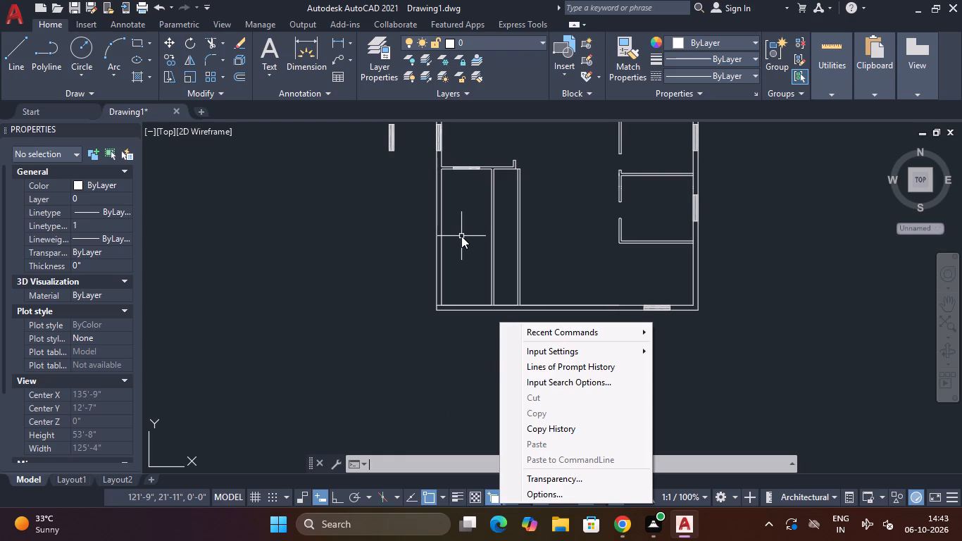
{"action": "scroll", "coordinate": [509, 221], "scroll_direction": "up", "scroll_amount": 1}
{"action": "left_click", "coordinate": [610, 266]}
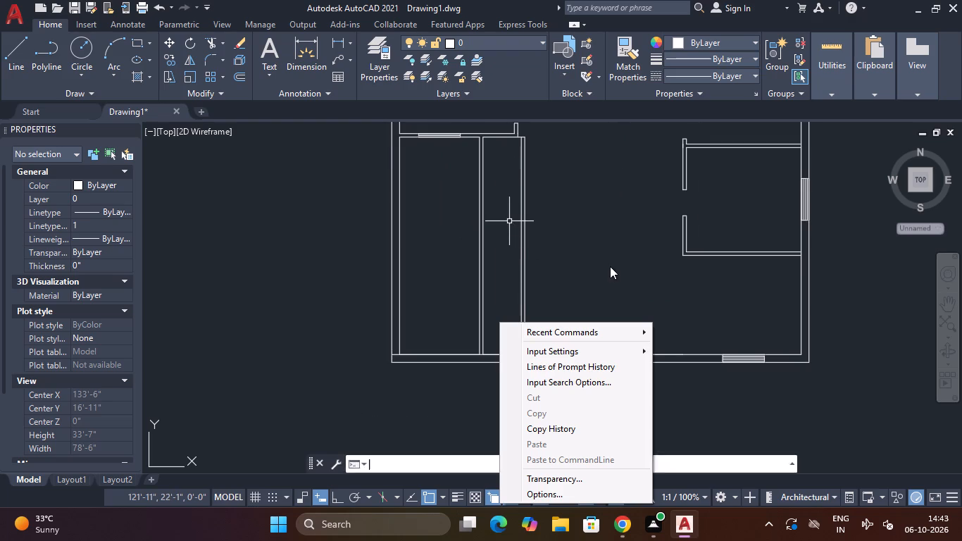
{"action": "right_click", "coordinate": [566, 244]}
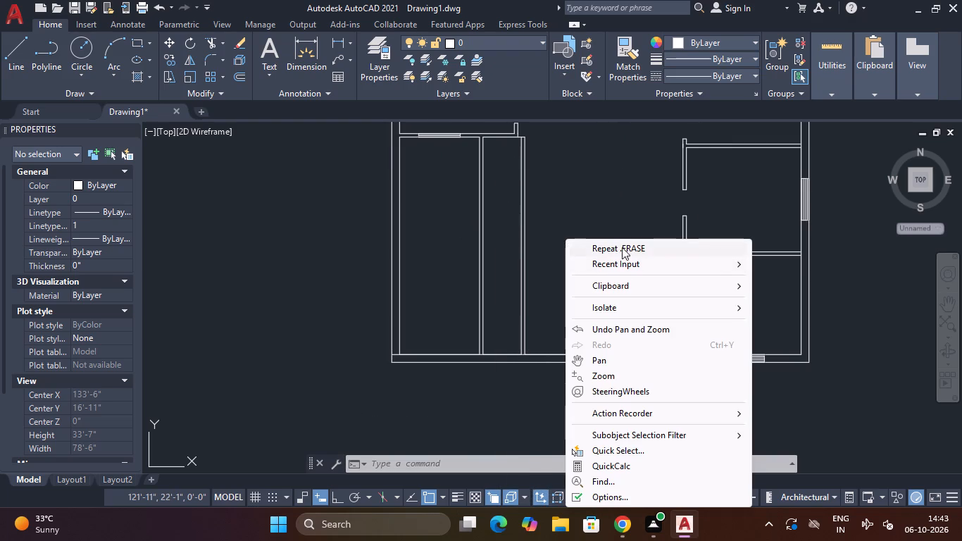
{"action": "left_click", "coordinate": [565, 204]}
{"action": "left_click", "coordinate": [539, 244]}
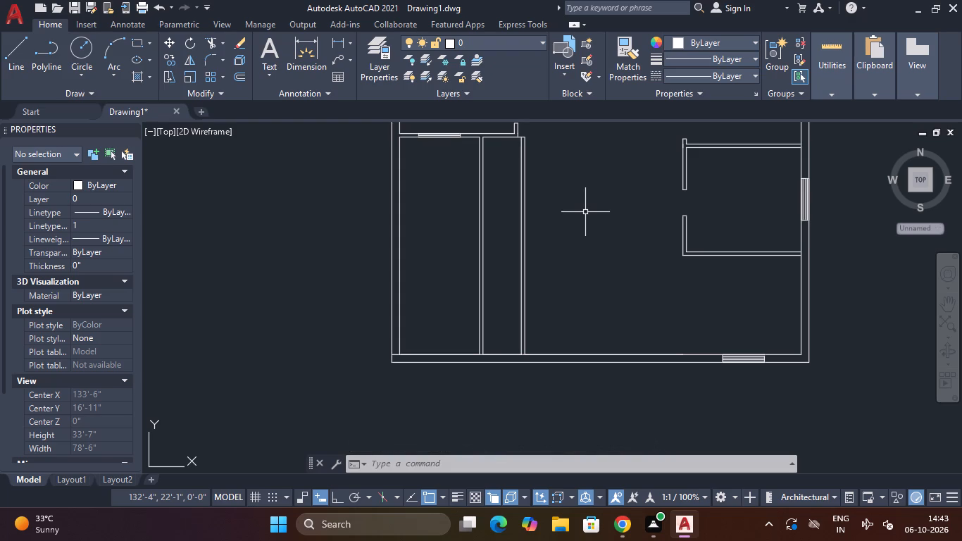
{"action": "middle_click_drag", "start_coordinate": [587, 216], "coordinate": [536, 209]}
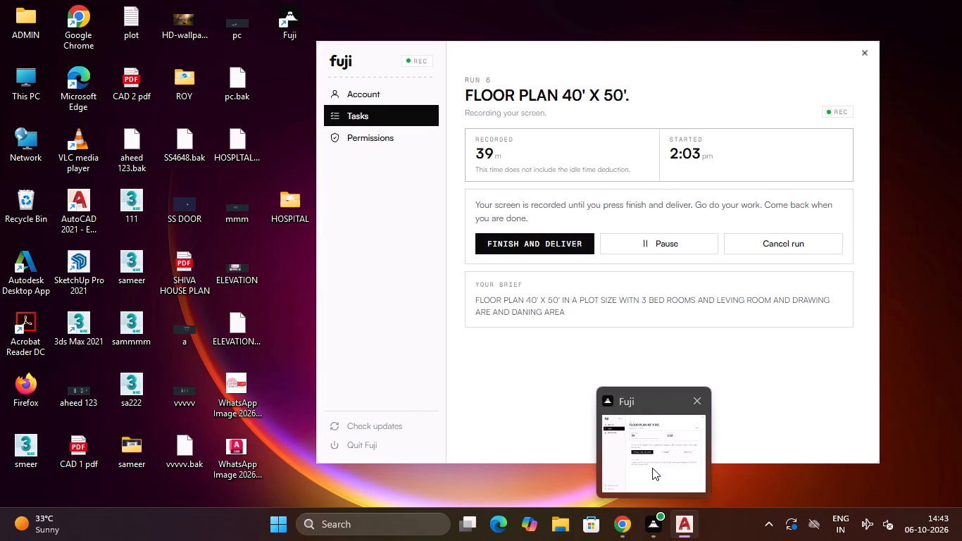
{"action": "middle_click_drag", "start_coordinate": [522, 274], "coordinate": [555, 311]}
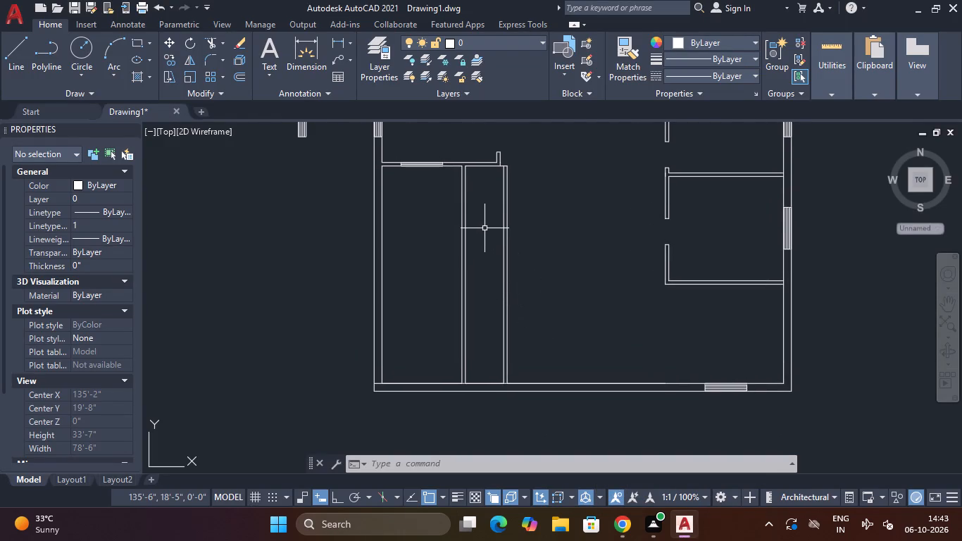
Draw a 4" line across the right partition of the narrow room beside the lower-left room, at its midpoint.
{"action": "scroll", "coordinate": [485, 228], "scroll_direction": "up", "scroll_amount": 1}
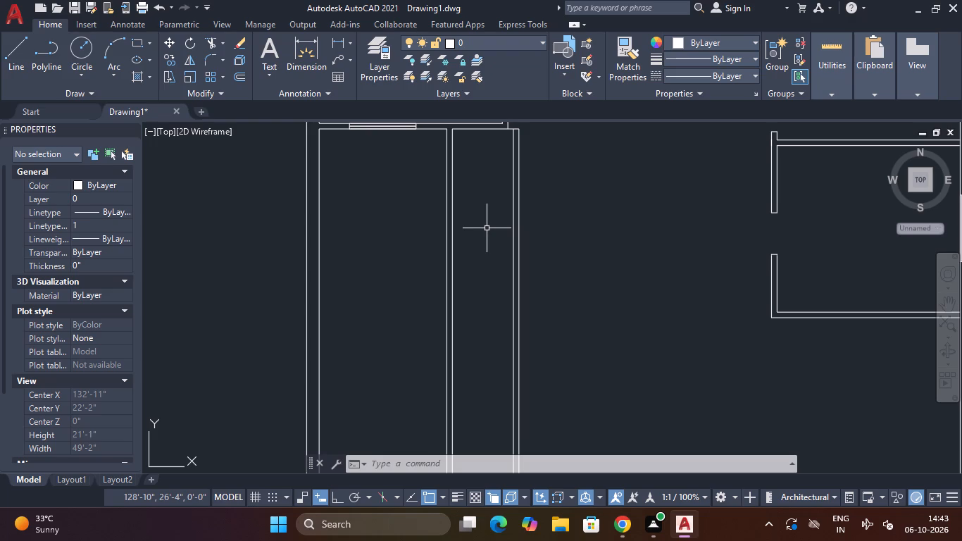
{"action": "type", "text": "L"}
{"action": "key", "text": "space"}
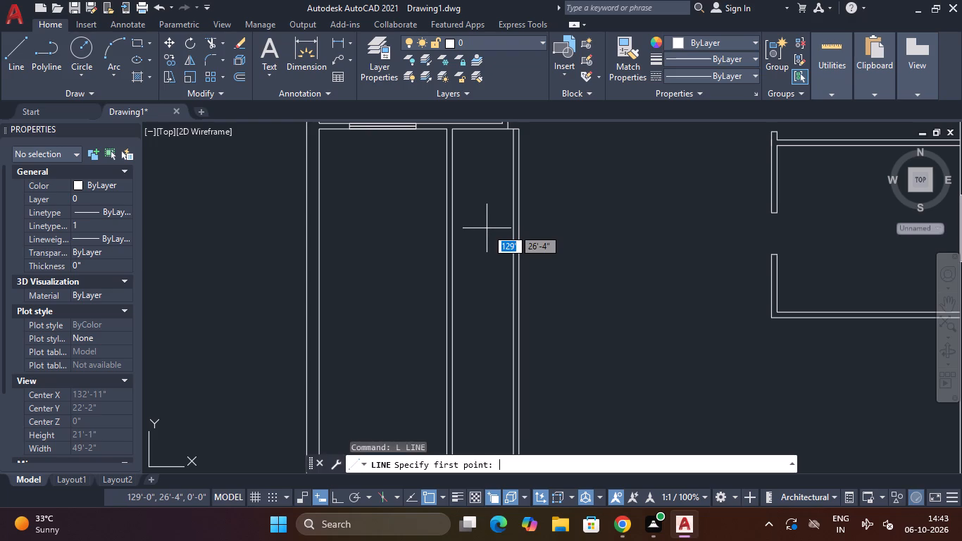
{"action": "left_click", "coordinate": [519, 299]}
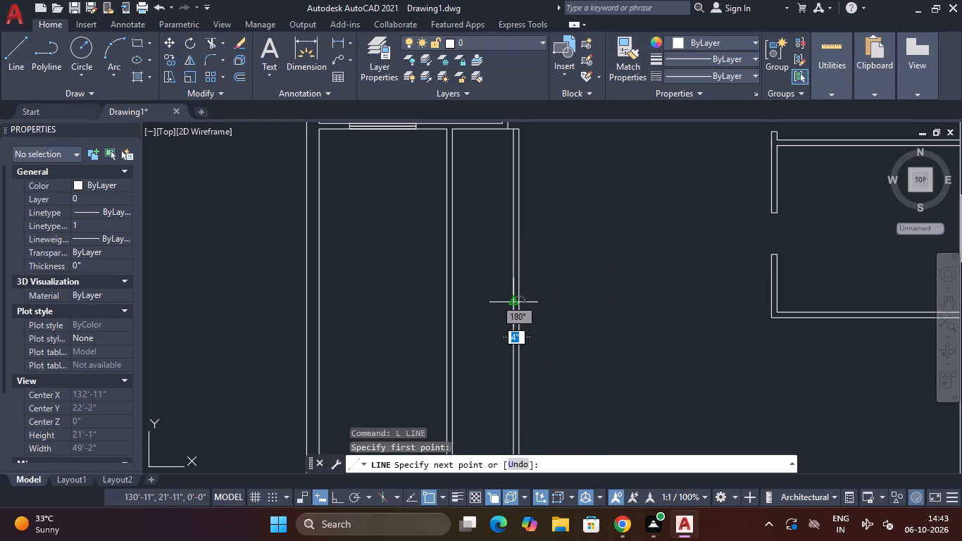
{"action": "left_click", "coordinate": [511, 304]}
{"action": "key", "text": "Escape"}
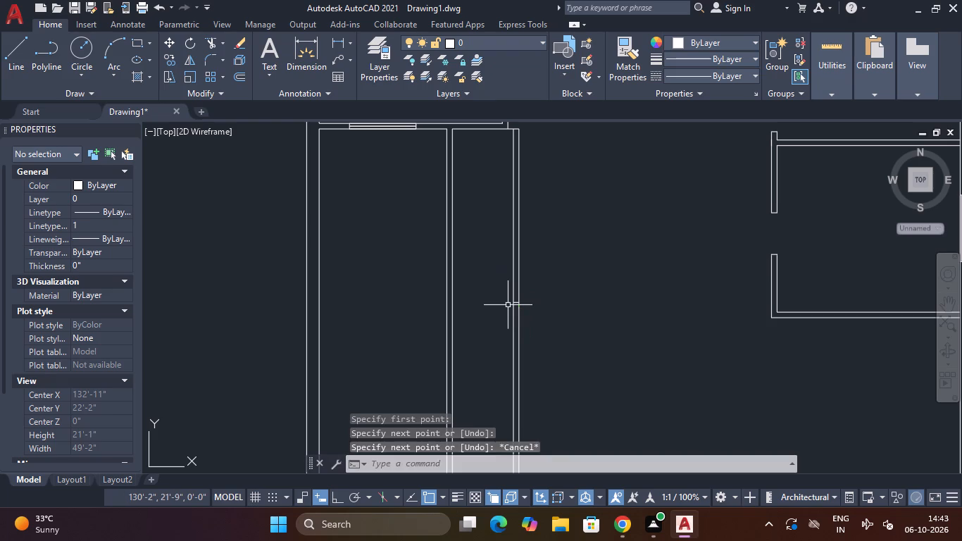
{"action": "key", "text": "Escape"}
Offset the short cross line 3' above and 3' below along the partition.
{"action": "type", "text": "O 3'"}
{"action": "key", "text": "Return"}
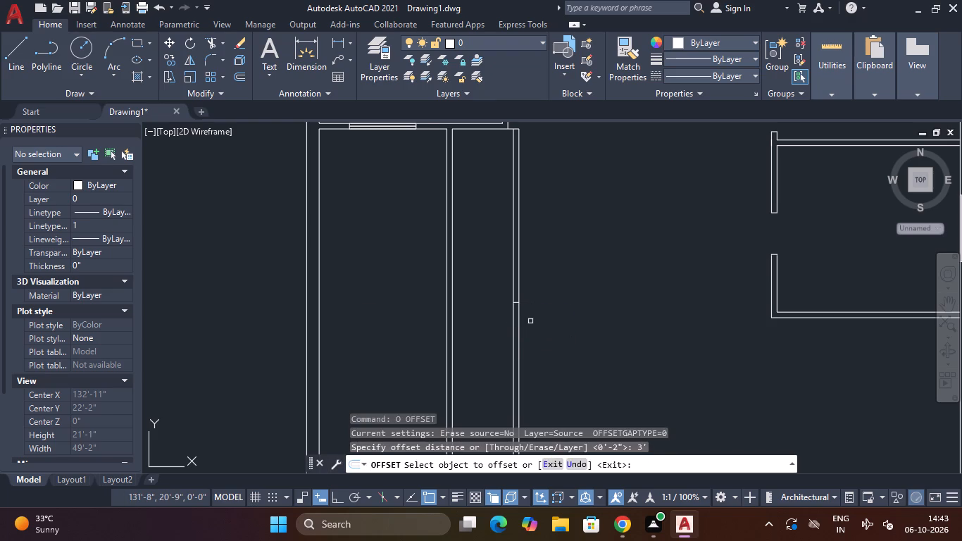
{"action": "scroll", "coordinate": [518, 304], "scroll_direction": "up", "scroll_amount": 4}
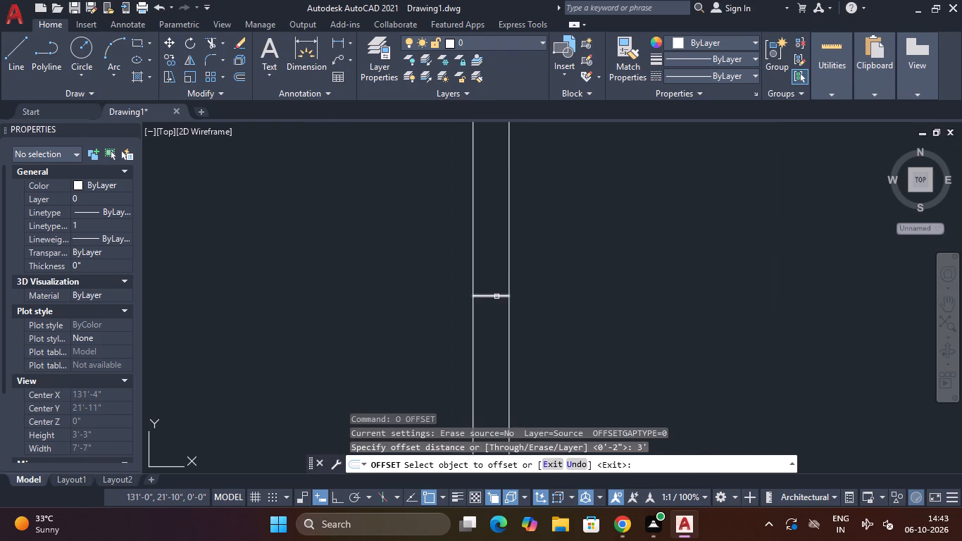
{"action": "left_click", "coordinate": [496, 297]}
{"action": "left_click", "coordinate": [487, 220]}
{"action": "left_click", "coordinate": [494, 294]}
{"action": "left_click", "coordinate": [480, 355]}
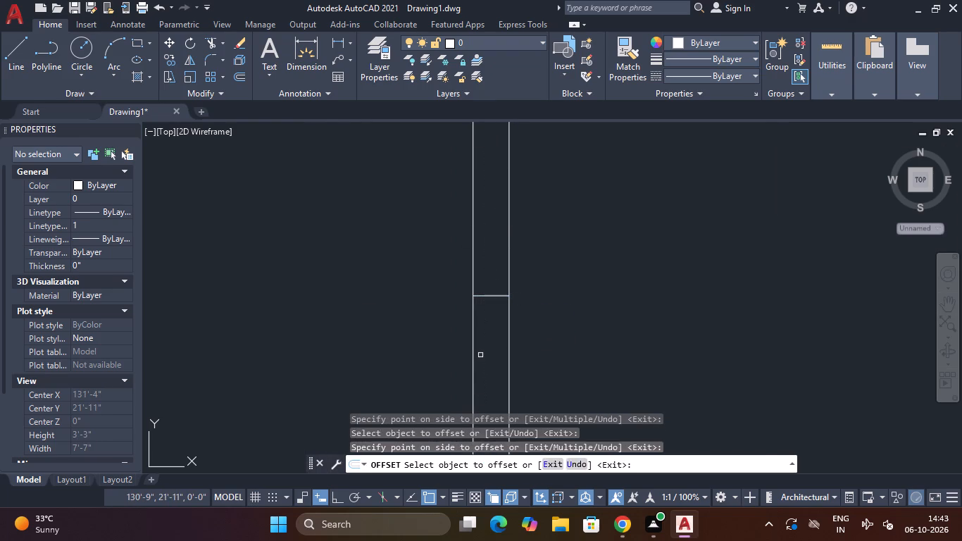
{"action": "scroll", "coordinate": [480, 355], "scroll_direction": "down", "scroll_amount": 5}
{"action": "middle_click_drag", "start_coordinate": [556, 308], "coordinate": [568, 247]}
{"action": "key", "text": "Escape"}
{"action": "key", "text": "Escape"}
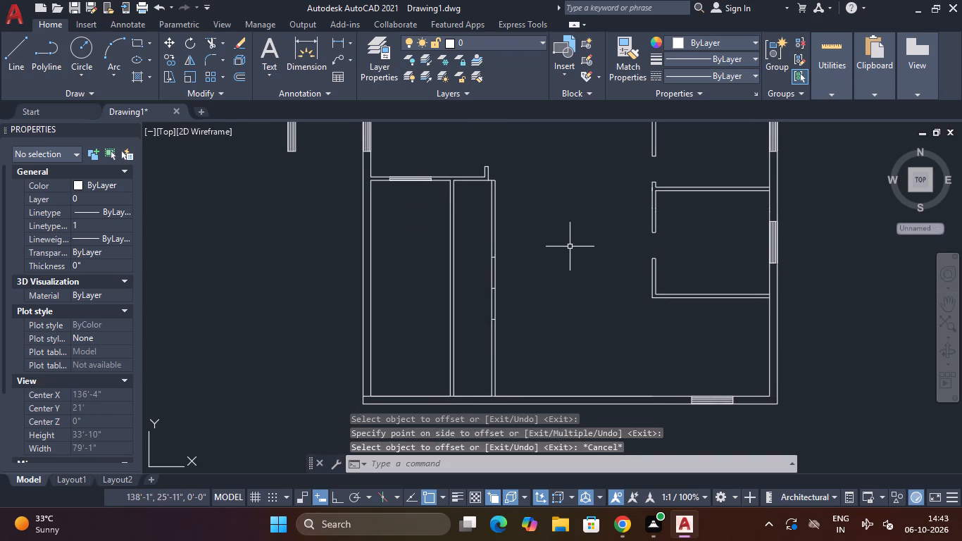
{"action": "key", "text": "Escape"}
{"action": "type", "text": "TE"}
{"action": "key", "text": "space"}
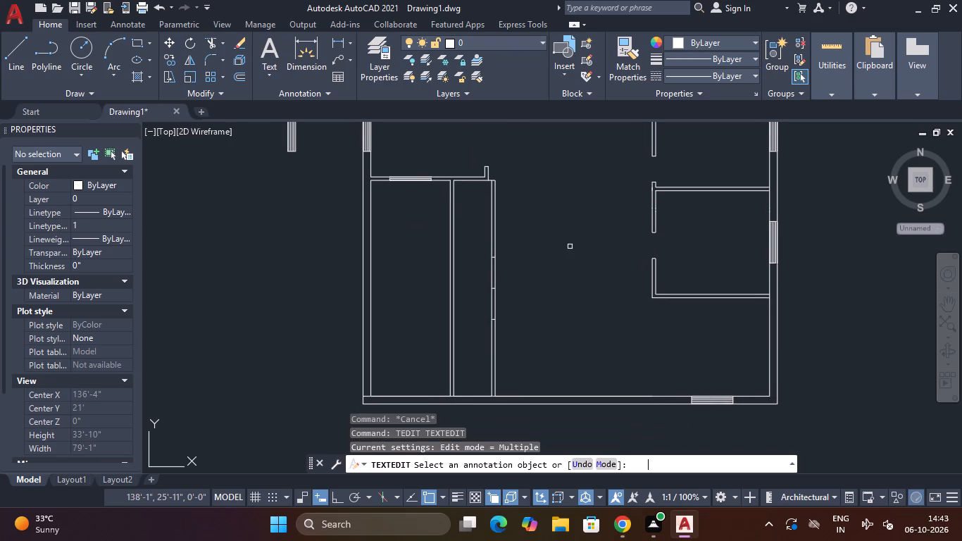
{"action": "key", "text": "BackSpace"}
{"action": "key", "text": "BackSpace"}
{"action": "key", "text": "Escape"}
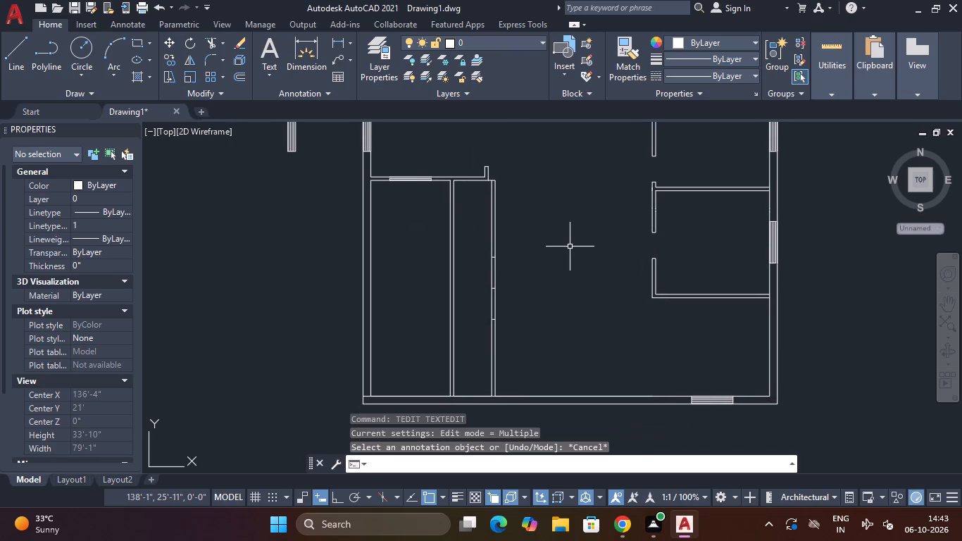
Trim both partition faces between the two offset lines and remove the middle cross line to open a 6' gap.
{"action": "type", "text": "TR"}
{"action": "key", "text": "space"}
{"action": "scroll", "coordinate": [504, 301], "scroll_direction": "up", "scroll_amount": 2}
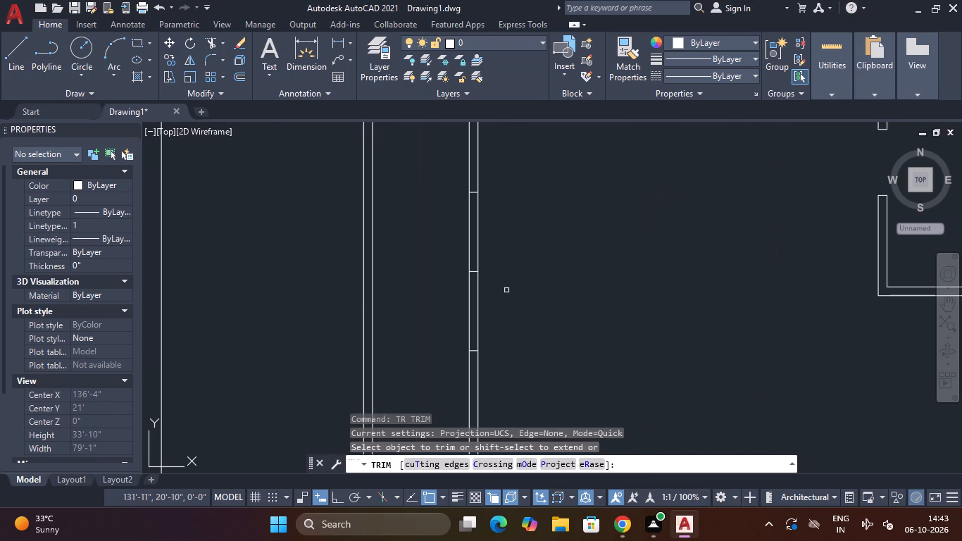
{"action": "left_click", "coordinate": [510, 249]}
{"action": "left_click", "coordinate": [408, 244]}
{"action": "left_click", "coordinate": [508, 294]}
{"action": "left_click", "coordinate": [435, 318]}
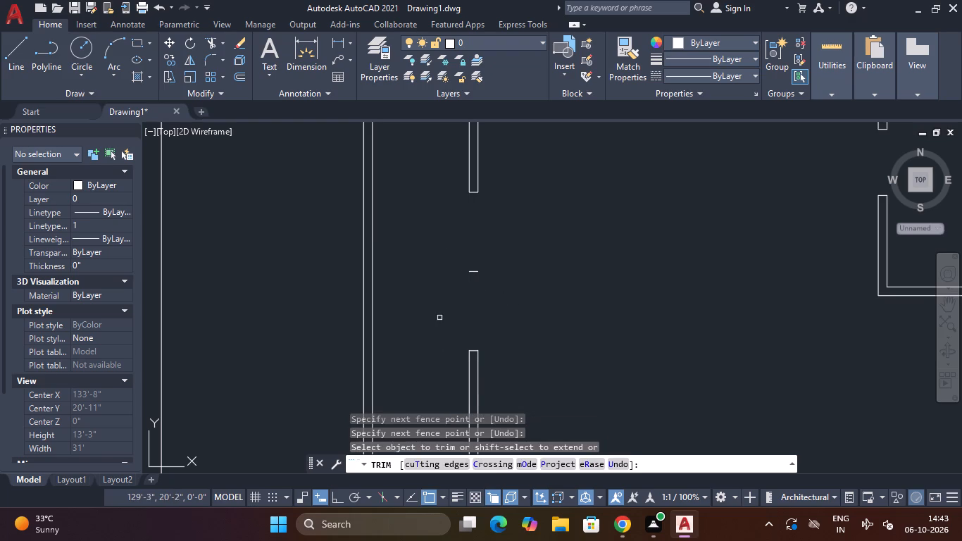
{"action": "left_click", "coordinate": [477, 246]}
{"action": "left_click", "coordinate": [472, 274]}
{"action": "scroll", "coordinate": [472, 274], "scroll_direction": "down", "scroll_amount": 1}
{"action": "middle_click_drag", "start_coordinate": [472, 274], "coordinate": [495, 263]}
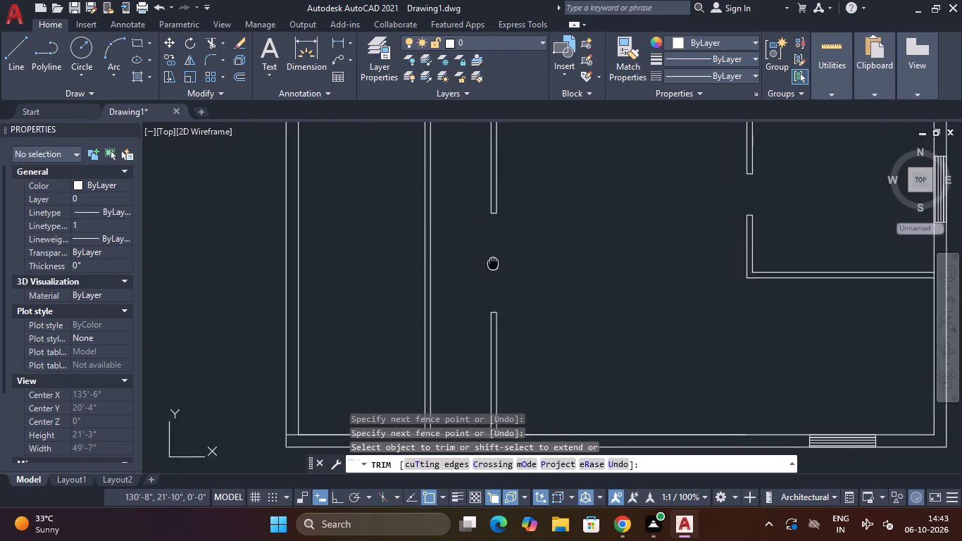
{"action": "middle_click_drag", "start_coordinate": [495, 263], "coordinate": [504, 256]}
{"action": "key", "text": "Escape"}
{"action": "key", "text": "Escape"}
{"action": "key", "text": "Escape"}
{"action": "key", "text": "Escape"}
{"action": "key", "text": "Escape"}
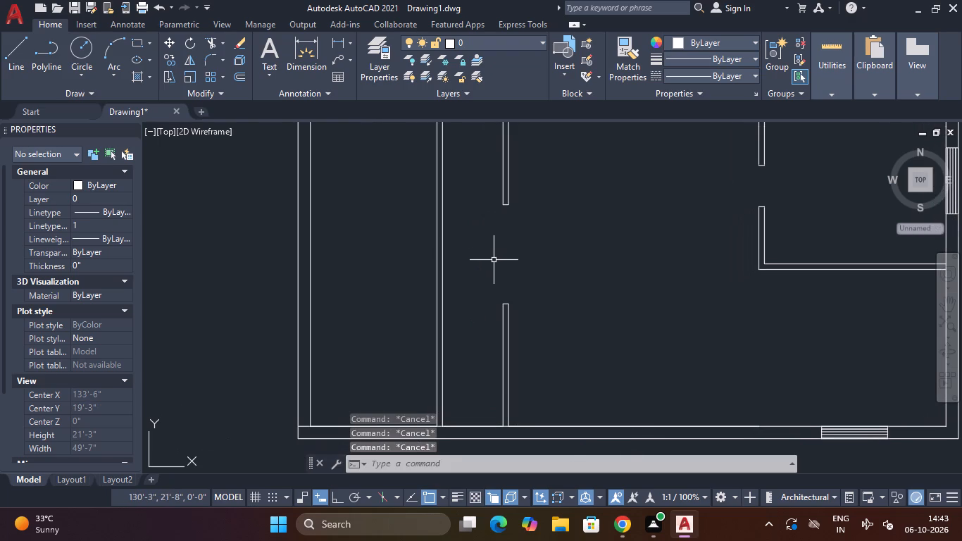
Draw an 8" line and a 4" return line to close the outer corner above the 6' opening, beside the short partition stub.
{"action": "middle_click_drag", "start_coordinate": [494, 260], "coordinate": [541, 250]}
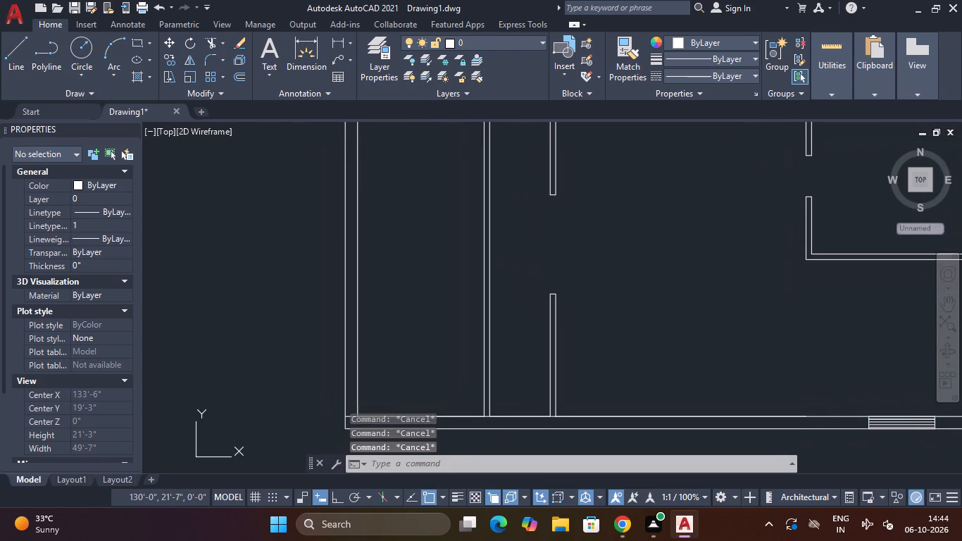
{"action": "middle_click_drag", "start_coordinate": [566, 239], "coordinate": [536, 306]}
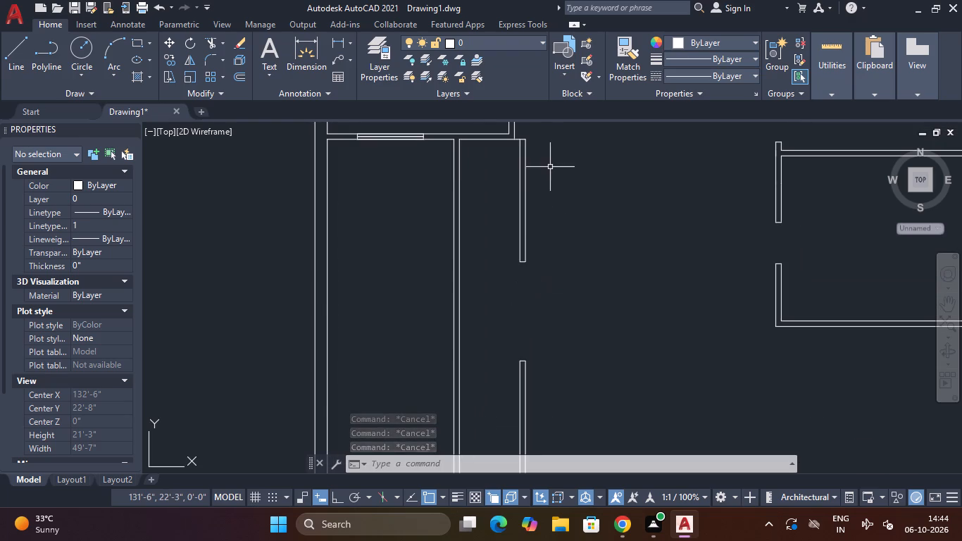
{"action": "middle_click_drag", "start_coordinate": [550, 166], "coordinate": [551, 334]}
{"action": "scroll", "coordinate": [534, 295], "scroll_direction": "up", "scroll_amount": 1}
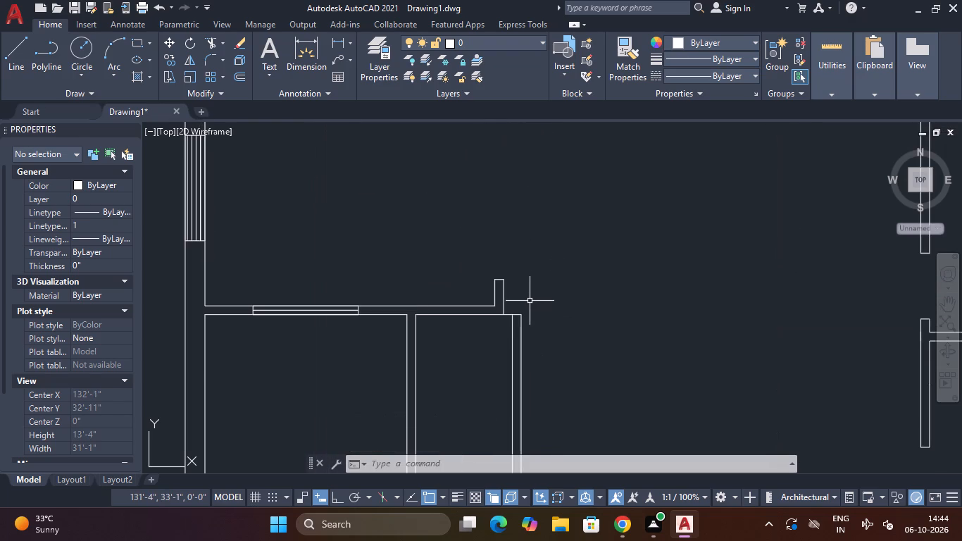
{"action": "scroll", "coordinate": [513, 319], "scroll_direction": "up", "scroll_amount": 1}
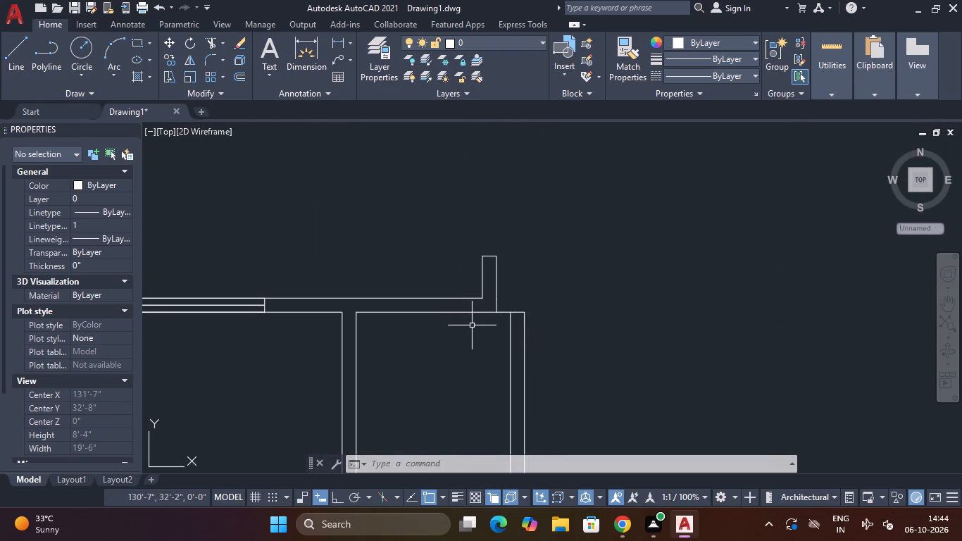
{"action": "type", "text": "L"}
{"action": "key", "text": "space"}
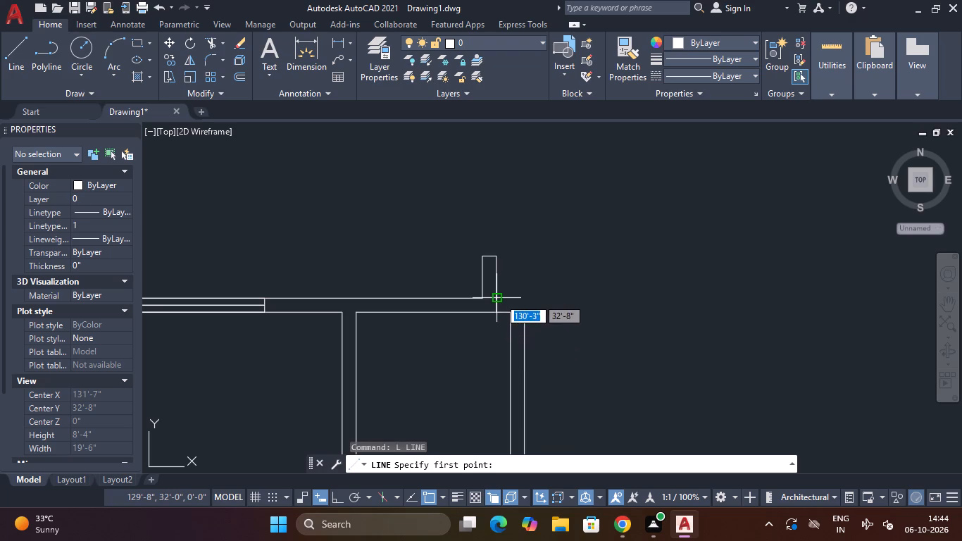
{"action": "left_click", "coordinate": [499, 297]}
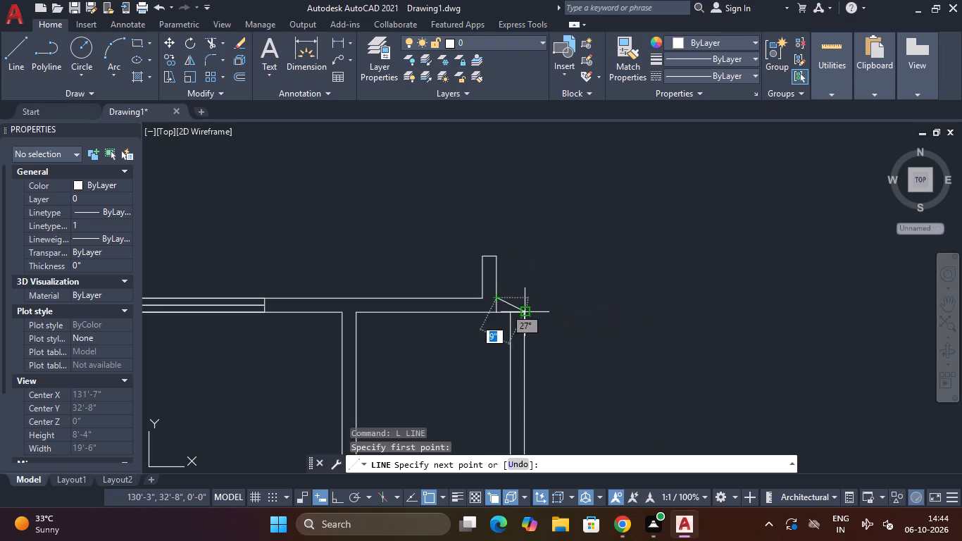
{"action": "left_click", "coordinate": [523, 301]}
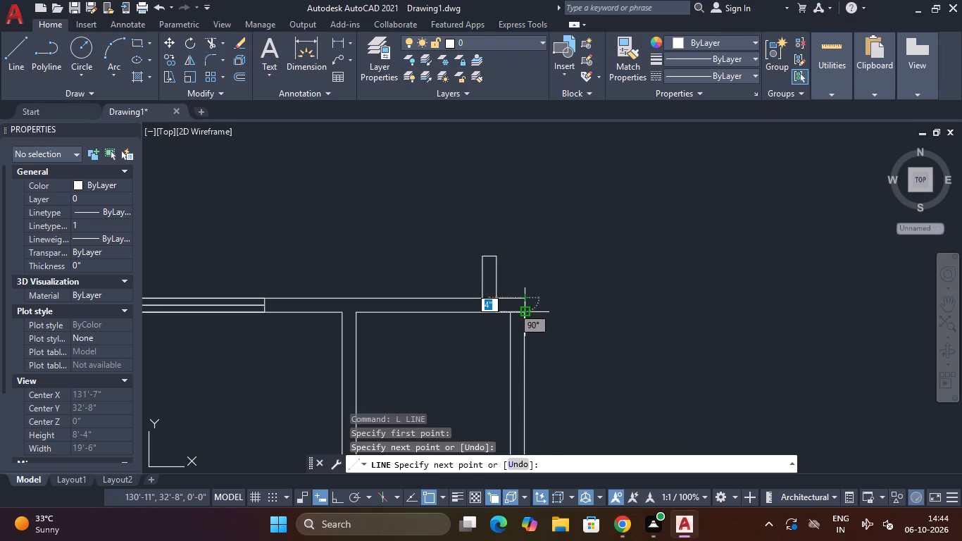
{"action": "left_click", "coordinate": [523, 311]}
{"action": "key", "text": "Escape"}
Trim the leftover line segments inside the partition corner above the lower-left rooms so the walls join cleanly.
{"action": "type", "text": "TR"}
{"action": "key", "text": "space"}
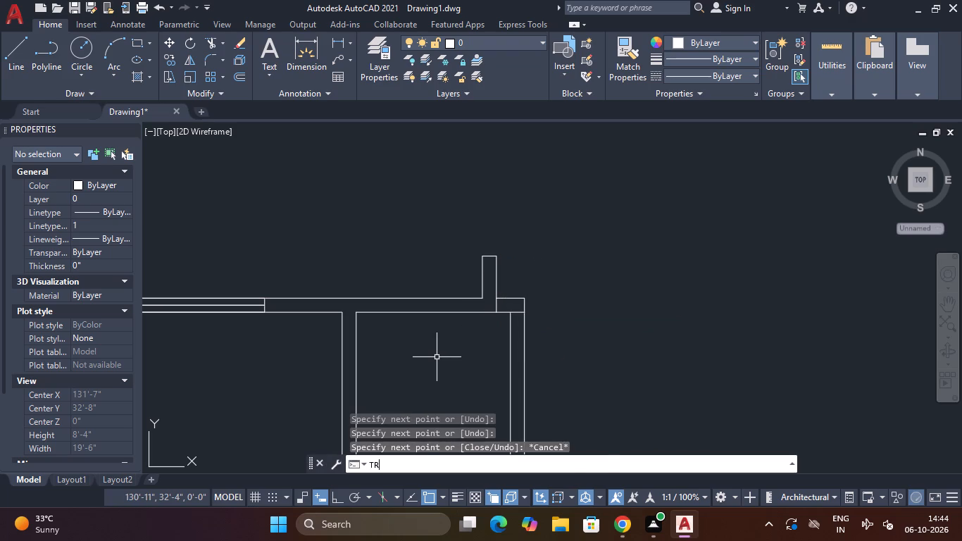
{"action": "scroll", "coordinate": [494, 320], "scroll_direction": "up", "scroll_amount": 2}
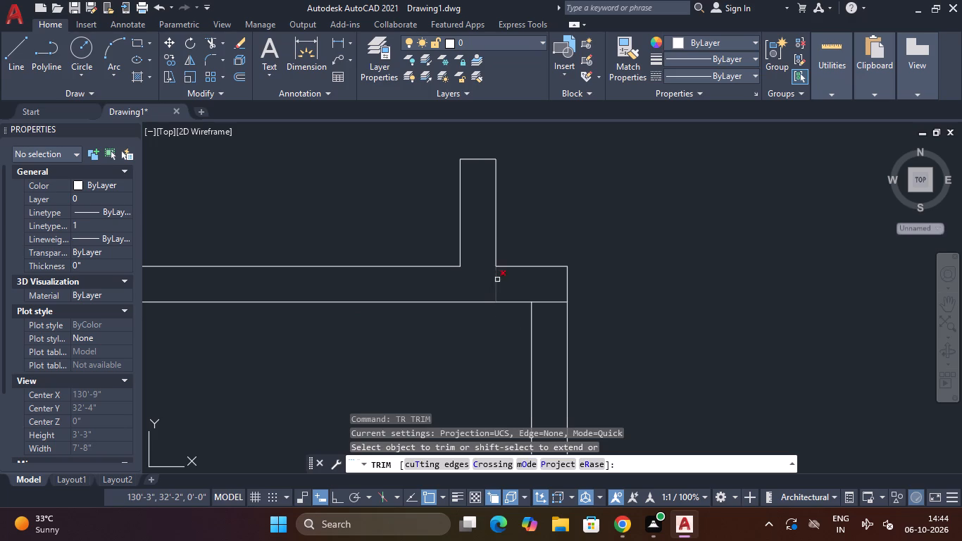
{"action": "left_click", "coordinate": [499, 280]}
{"action": "left_click", "coordinate": [485, 285]}
{"action": "left_click", "coordinate": [539, 296]}
{"action": "left_click", "coordinate": [542, 309]}
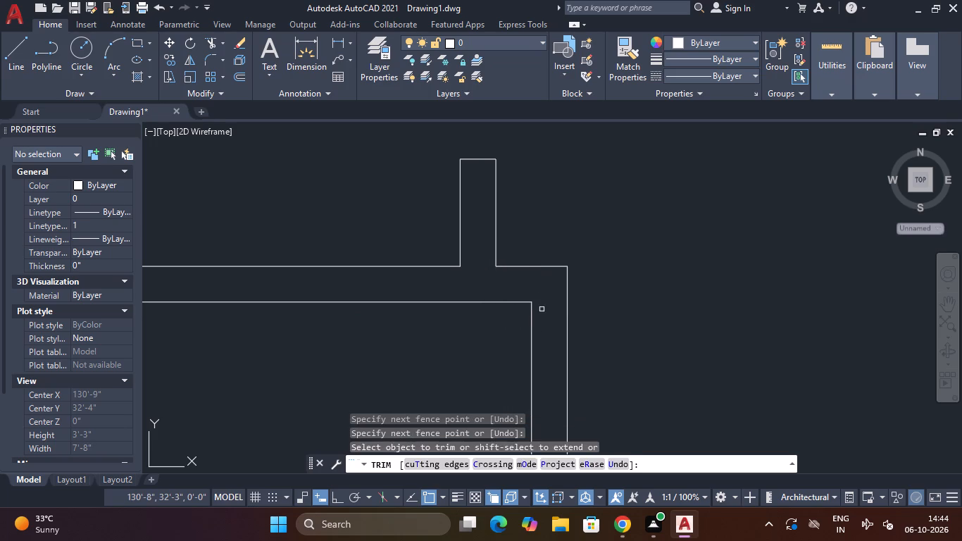
{"action": "scroll", "coordinate": [542, 309], "scroll_direction": "down", "scroll_amount": 3}
{"action": "middle_click_drag", "start_coordinate": [480, 335], "coordinate": [508, 320]}
{"action": "middle_click_drag", "start_coordinate": [511, 355], "coordinate": [511, 316]}
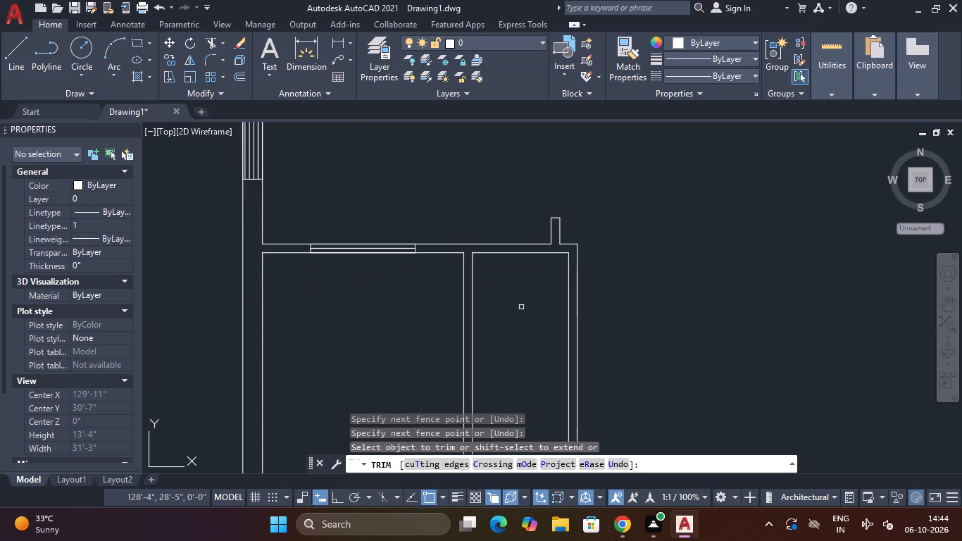
{"action": "scroll", "coordinate": [521, 307], "scroll_direction": "down", "scroll_amount": 1}
{"action": "middle_click_drag", "start_coordinate": [527, 331], "coordinate": [527, 232]}
{"action": "key", "text": "Escape"}
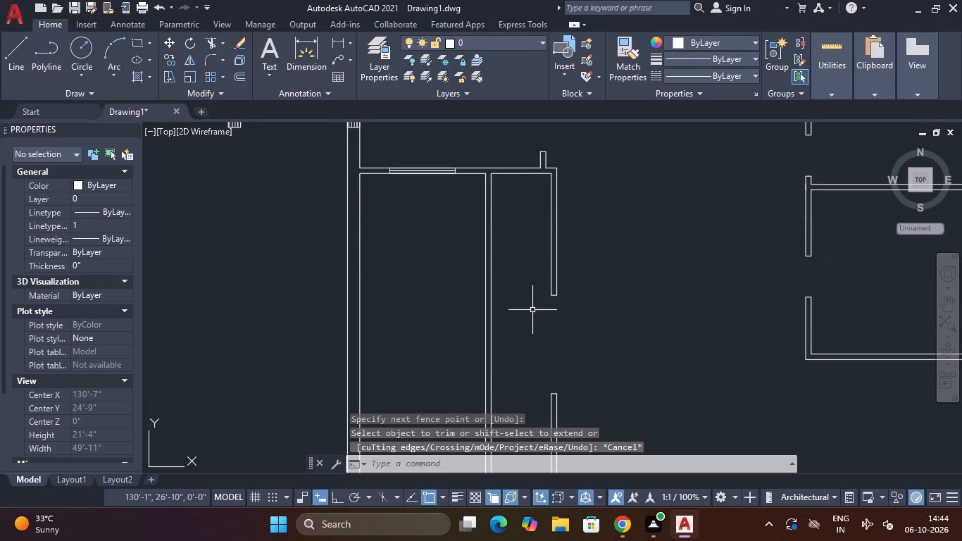
Inspect the partition junctions at the bottom wall, the lower-left rooms and the overall floor plan.
{"action": "scroll", "coordinate": [532, 328], "scroll_direction": "down", "scroll_amount": 2}
{"action": "middle_click_drag", "start_coordinate": [533, 332], "coordinate": [533, 254]}
{"action": "scroll", "coordinate": [533, 332], "scroll_direction": "up", "scroll_amount": 5}
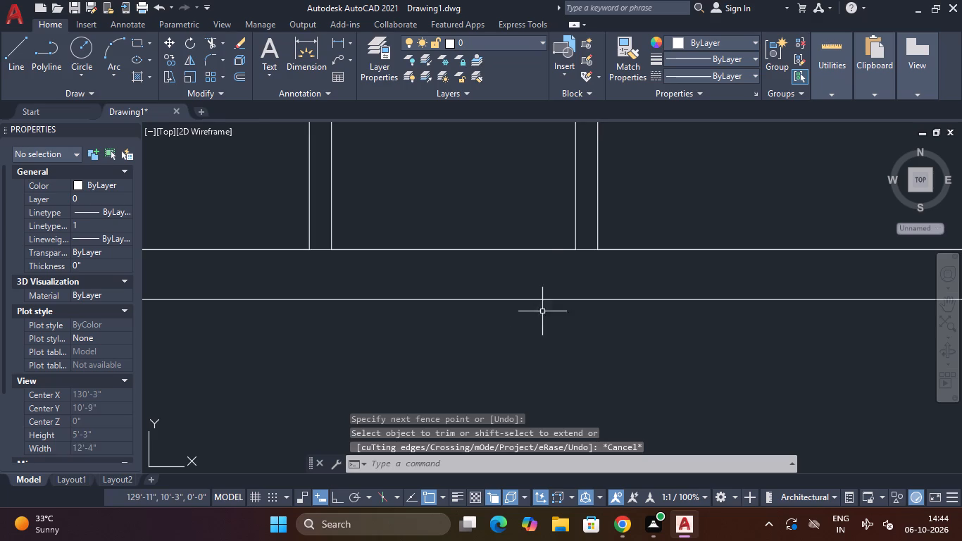
{"action": "scroll", "coordinate": [553, 267], "scroll_direction": "down", "scroll_amount": 2}
{"action": "middle_click_drag", "start_coordinate": [553, 267], "coordinate": [553, 309]}
{"action": "scroll", "coordinate": [553, 309], "scroll_direction": "down", "scroll_amount": 3}
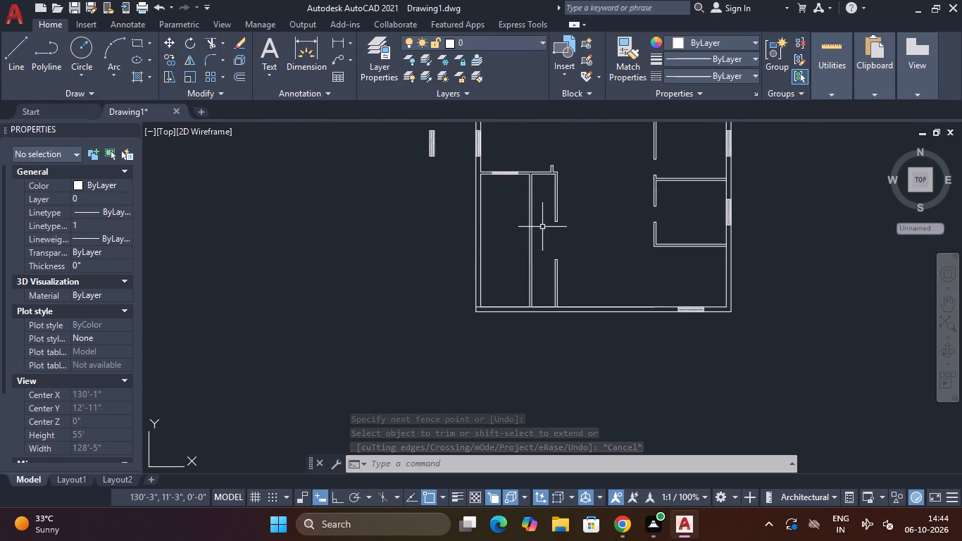
{"action": "middle_click_drag", "start_coordinate": [546, 225], "coordinate": [516, 240]}
{"action": "middle_click", "coordinate": [516, 240]}
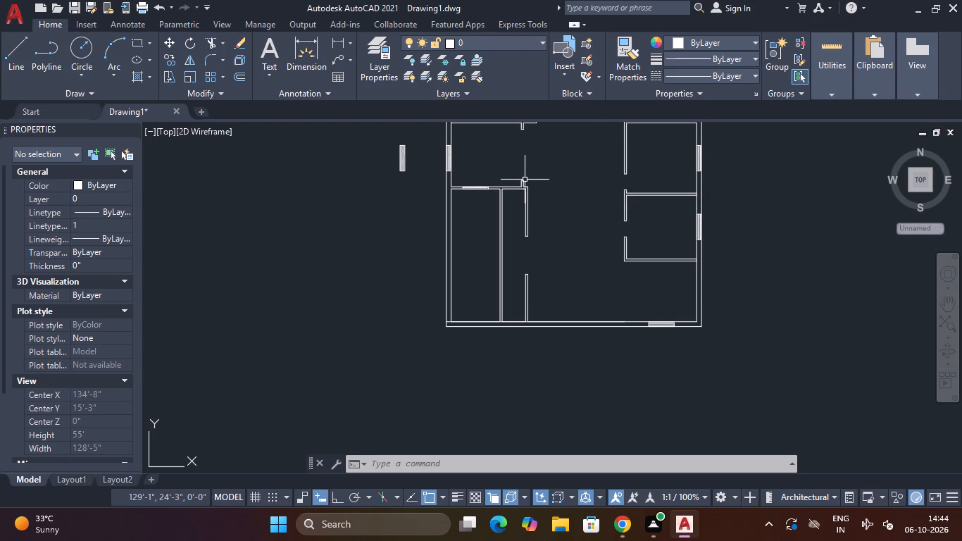
{"action": "scroll", "coordinate": [546, 180], "scroll_direction": "down", "scroll_amount": 1}
{"action": "middle_click_drag", "start_coordinate": [535, 233], "coordinate": [521, 334]}
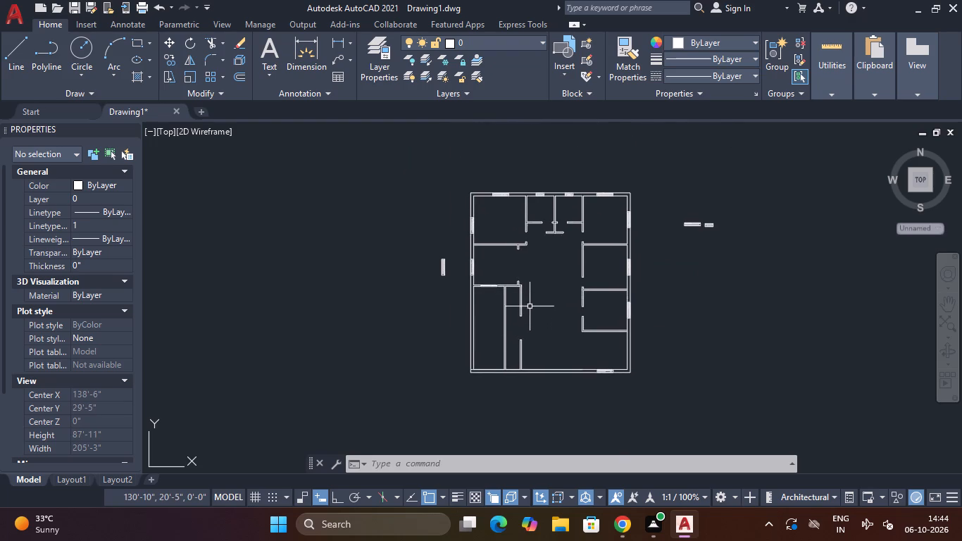
{"action": "middle_click_drag", "start_coordinate": [558, 261], "coordinate": [537, 261]}
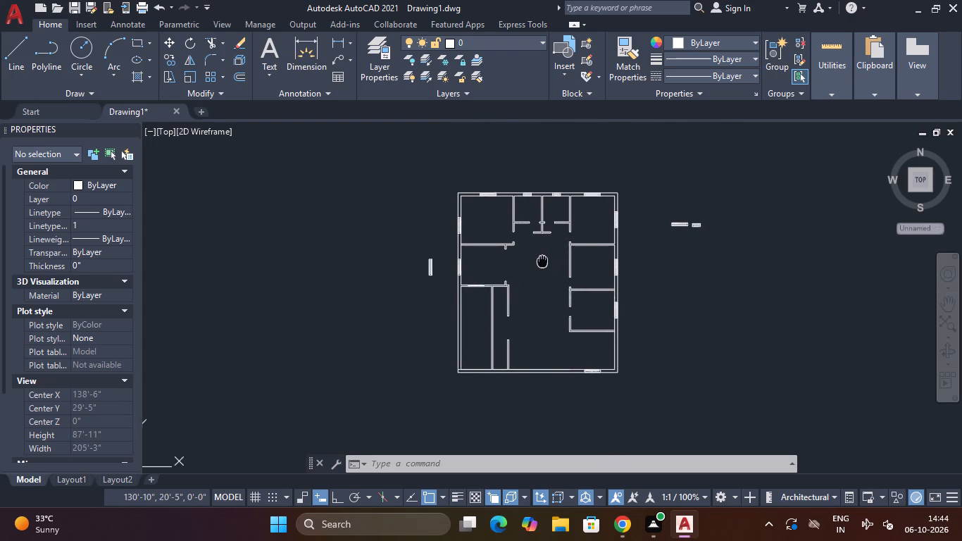
{"action": "middle_click_drag", "start_coordinate": [537, 261], "coordinate": [515, 259]}
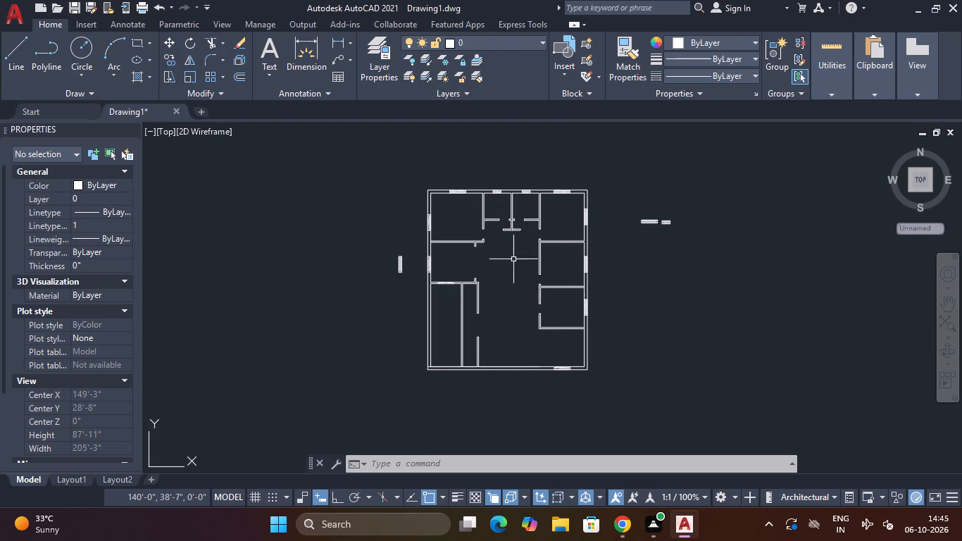
{"action": "scroll", "coordinate": [492, 334], "scroll_direction": "up", "scroll_amount": 3}
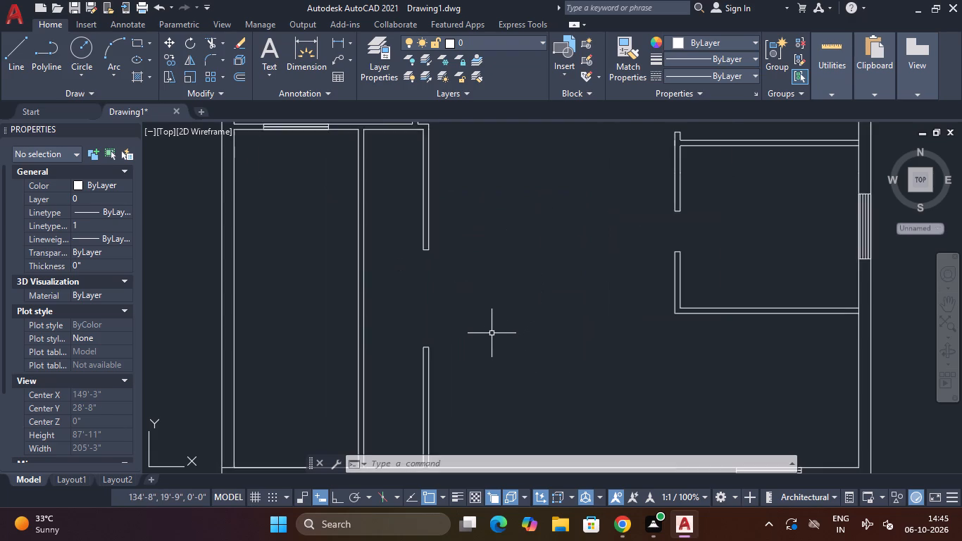
{"action": "scroll", "coordinate": [492, 333], "scroll_direction": "down", "scroll_amount": 3}
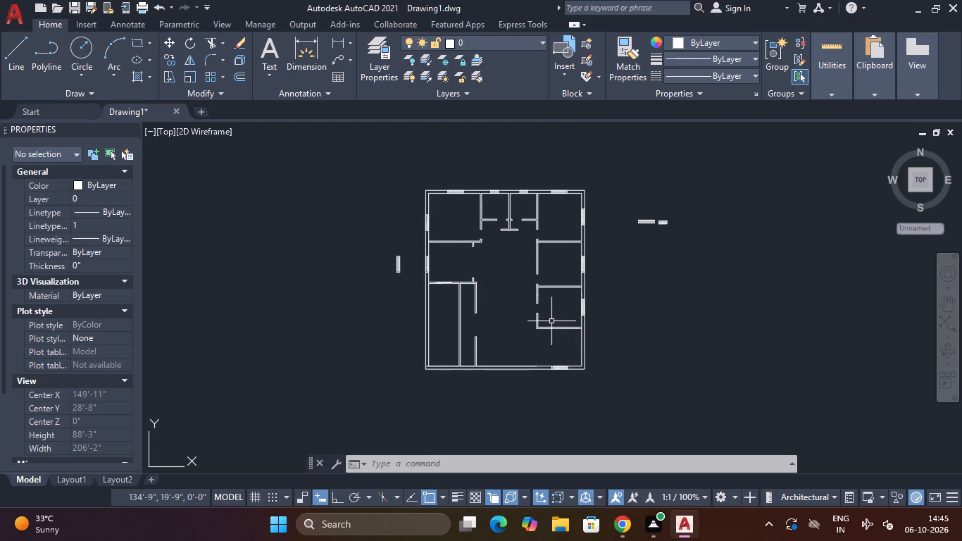
{"action": "scroll", "coordinate": [464, 308], "scroll_direction": "up", "scroll_amount": 2}
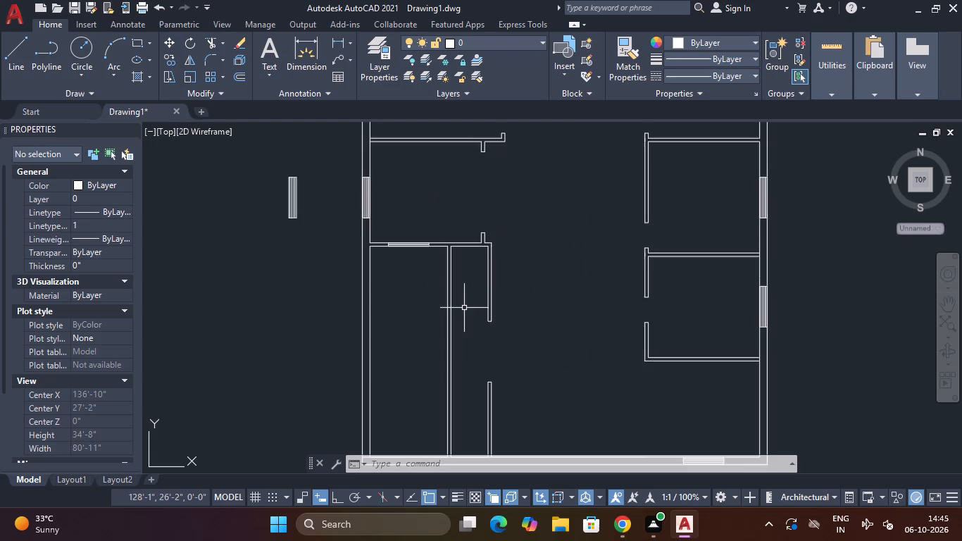
{"action": "scroll", "coordinate": [464, 308], "scroll_direction": "up", "scroll_amount": 2}
{"action": "scroll", "coordinate": [464, 308], "scroll_direction": "down", "scroll_amount": 3}
Delete both lines of the vertical partition dividing the lower-left room from the narrow room beside it.
{"action": "middle_click_drag", "start_coordinate": [464, 289], "coordinate": [464, 269]}
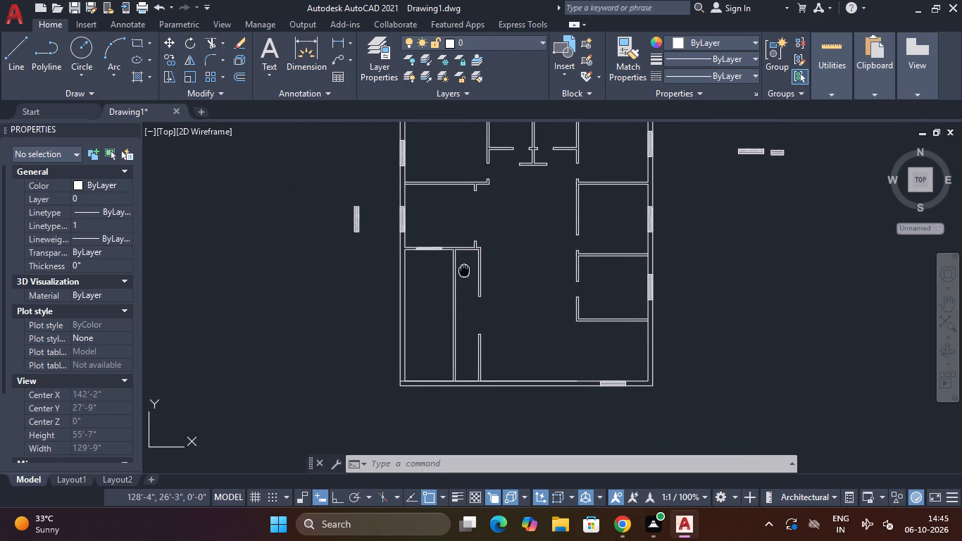
{"action": "middle_click_drag", "start_coordinate": [464, 269], "coordinate": [470, 256]}
{"action": "left_click", "coordinate": [470, 256]}
{"action": "left_click", "coordinate": [457, 278]}
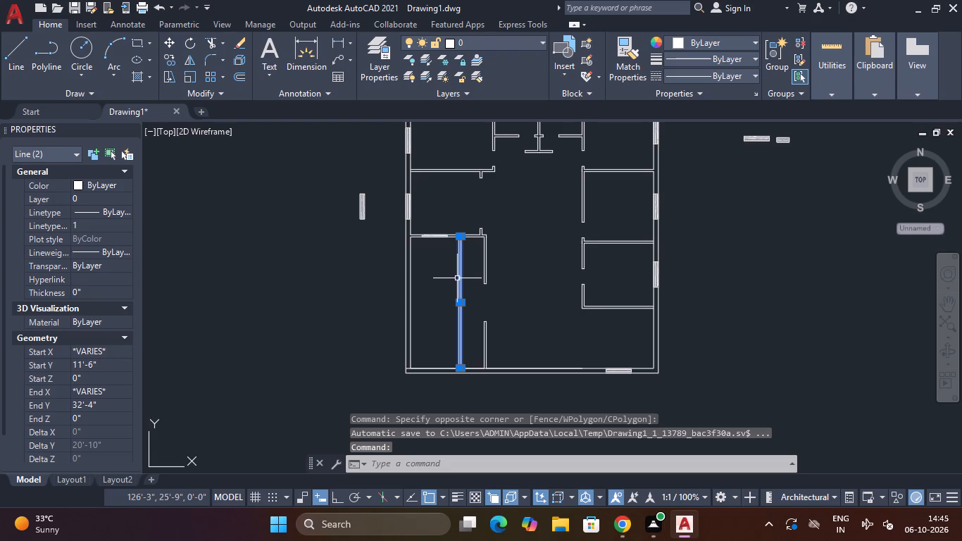
{"action": "key", "text": "Delete"}
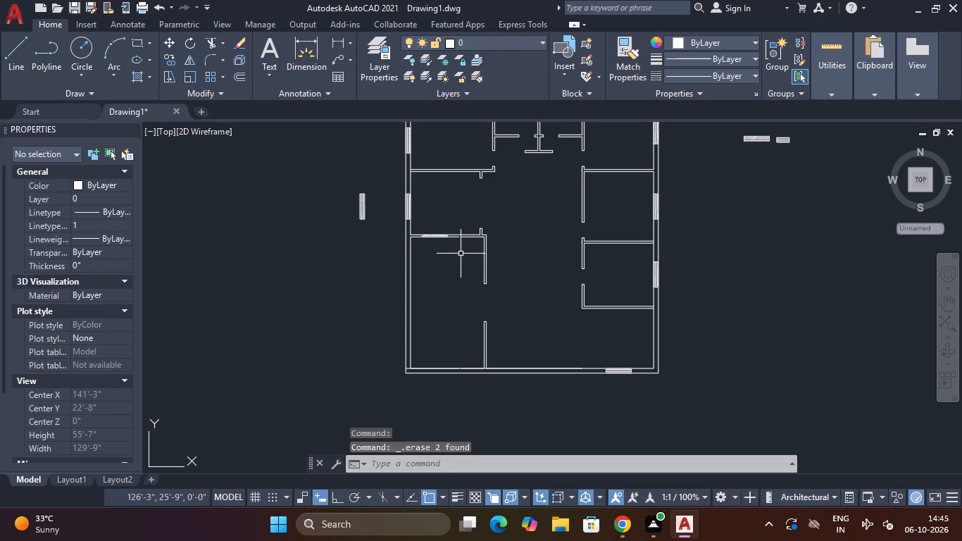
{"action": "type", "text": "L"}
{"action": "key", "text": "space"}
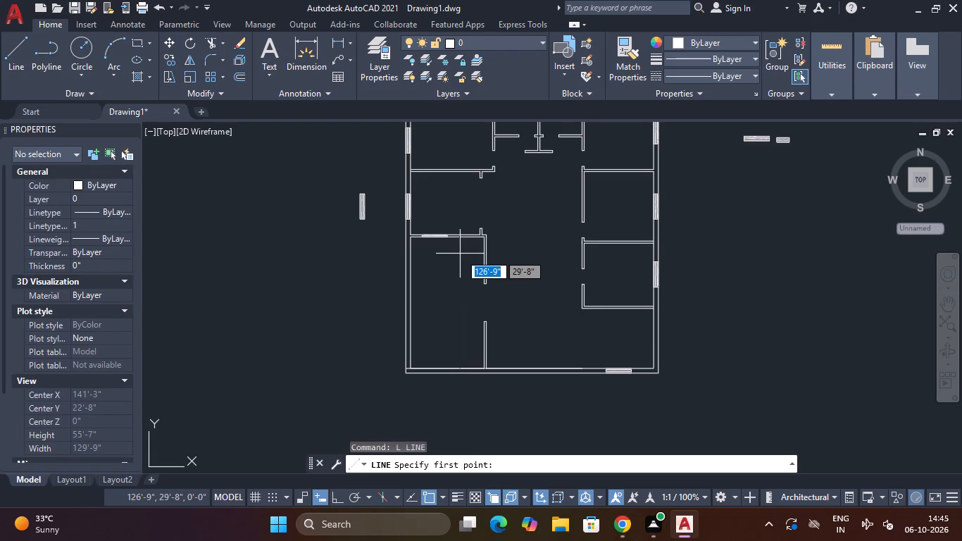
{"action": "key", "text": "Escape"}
Extend the lower face line of the partition above the lower-left room across the gap at the removed divider.
{"action": "type", "text": "EX"}
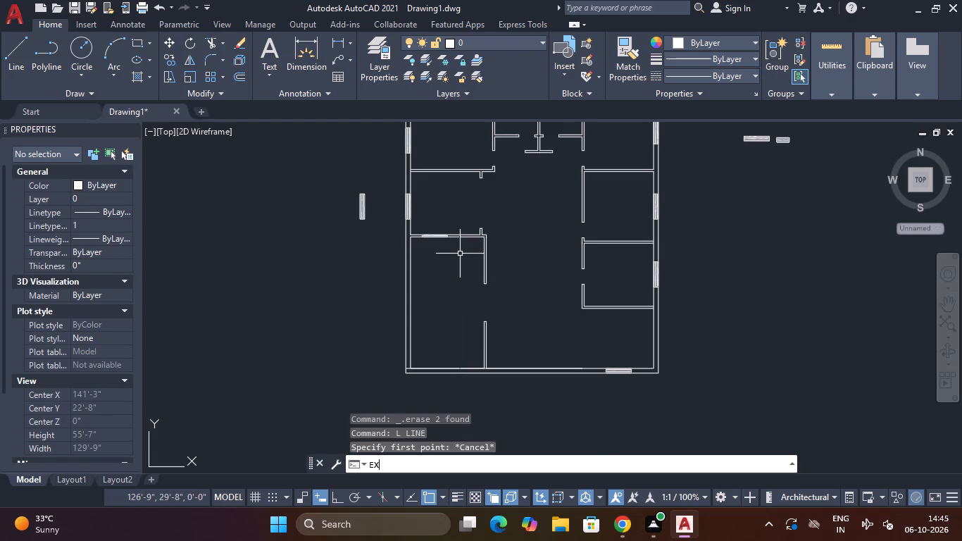
{"action": "key", "text": "Return"}
{"action": "scroll", "coordinate": [451, 255], "scroll_direction": "up", "scroll_amount": 4}
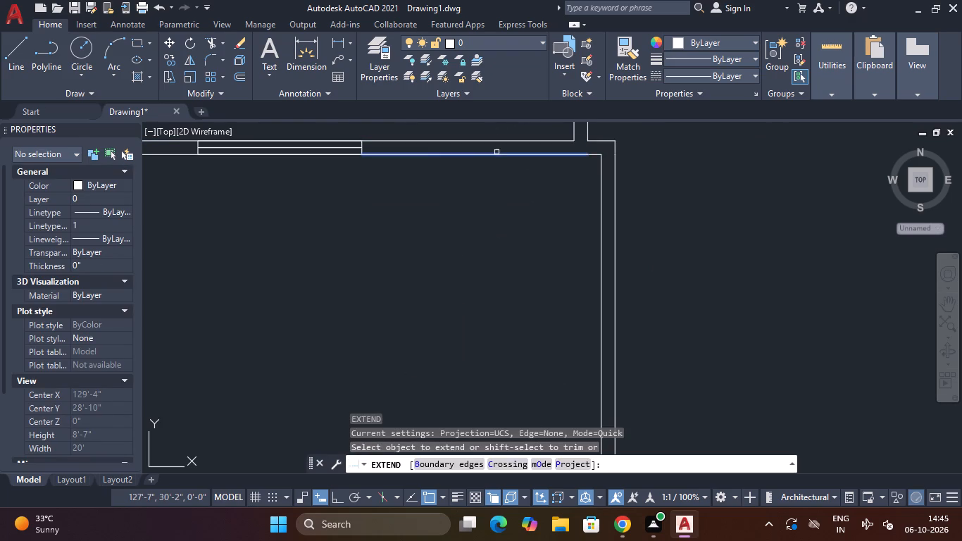
{"action": "left_click", "coordinate": [494, 153]}
{"action": "scroll", "coordinate": [488, 158], "scroll_direction": "down", "scroll_amount": 3}
{"action": "key", "text": "Escape"}
{"action": "key", "text": "Escape"}
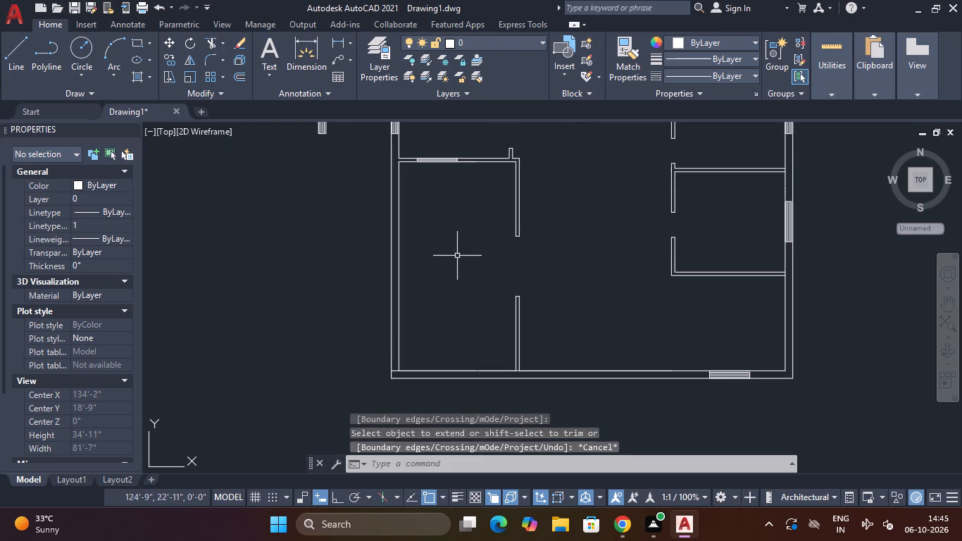
Trim the bottom wall's inner line where it overruns into the left outer wall at the lower-left corner.
{"action": "type", "text": "TR"}
{"action": "key", "text": "space"}
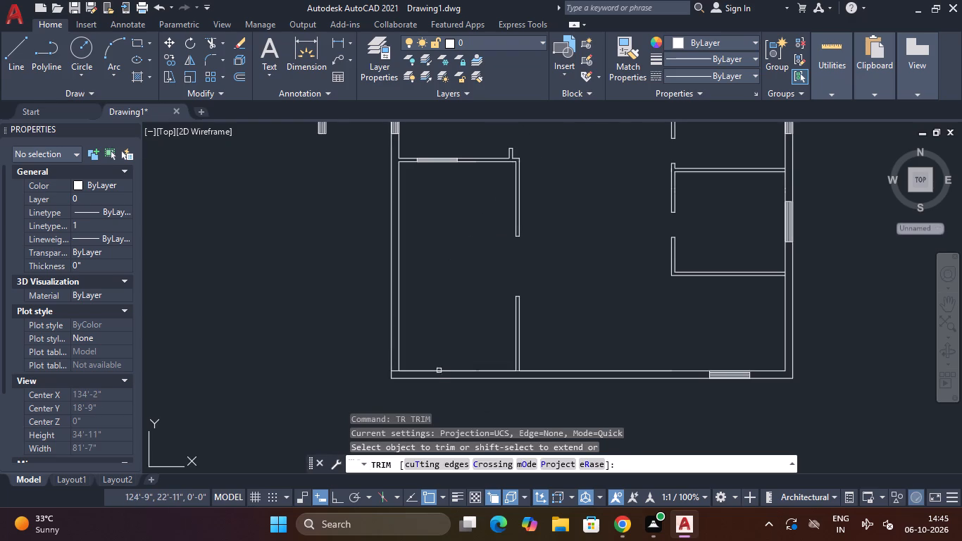
{"action": "scroll", "coordinate": [393, 407], "scroll_direction": "up", "scroll_amount": 4}
{"action": "left_click", "coordinate": [383, 166]}
{"action": "left_click", "coordinate": [378, 182]}
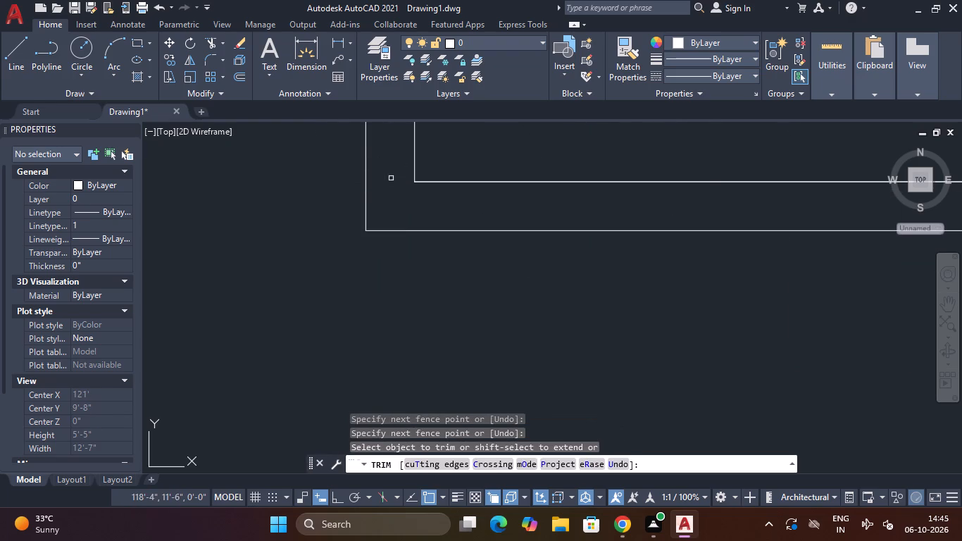
Trim the bottom wall's inner line between the two faces of the lower-left room's right partition.
{"action": "scroll", "coordinate": [396, 175], "scroll_direction": "down", "scroll_amount": 2}
{"action": "middle_click_drag", "start_coordinate": [429, 147], "coordinate": [396, 401]}
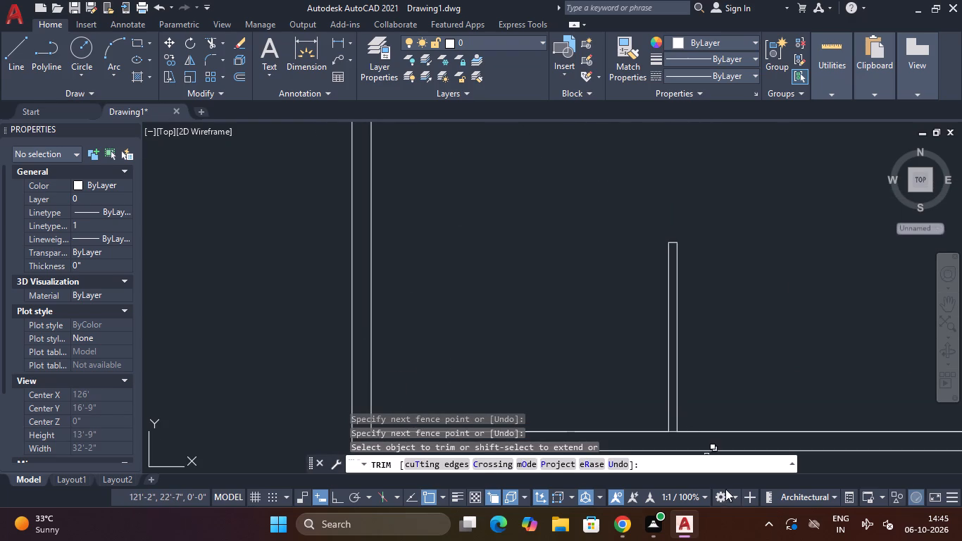
{"action": "middle_click_drag", "start_coordinate": [725, 487], "coordinate": [695, 282]}
{"action": "middle_click_drag", "start_coordinate": [733, 281], "coordinate": [614, 15]}
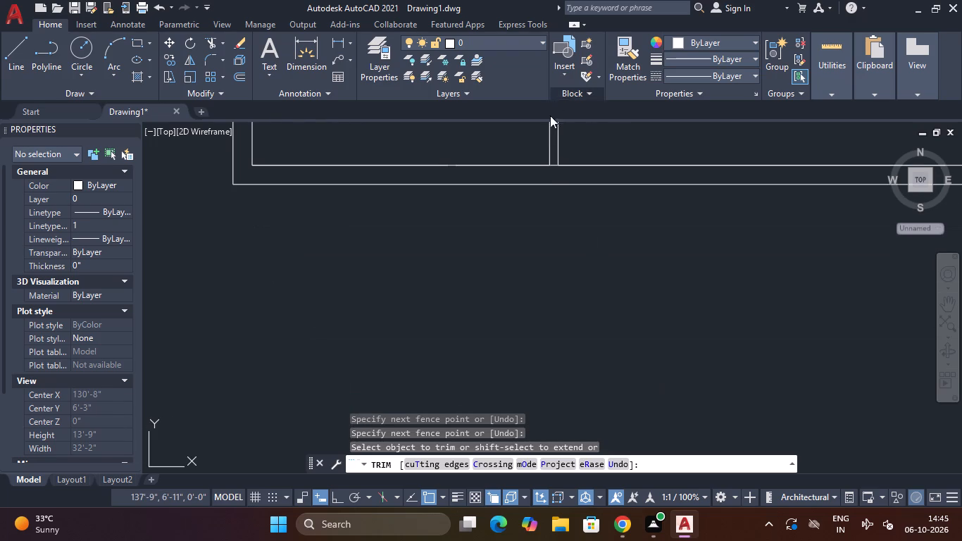
{"action": "scroll", "coordinate": [551, 170], "scroll_direction": "up", "scroll_amount": 1}
{"action": "left_click", "coordinate": [556, 149]}
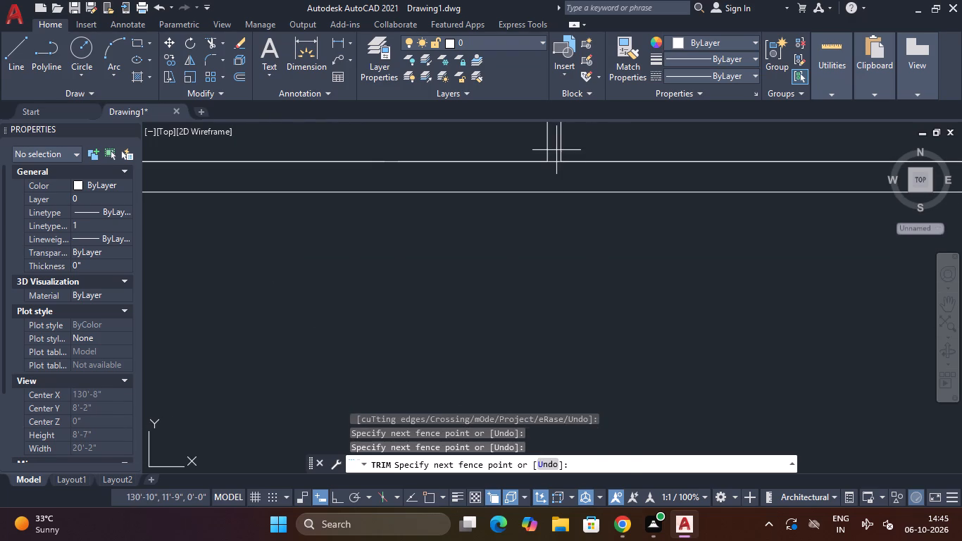
{"action": "left_click", "coordinate": [556, 170]}
Trim the right outer wall's inner line between the two faces of the partition below the lower-right small room.
{"action": "scroll", "coordinate": [562, 170], "scroll_direction": "down", "scroll_amount": 3}
{"action": "middle_click_drag", "start_coordinate": [642, 210], "coordinate": [388, 349]}
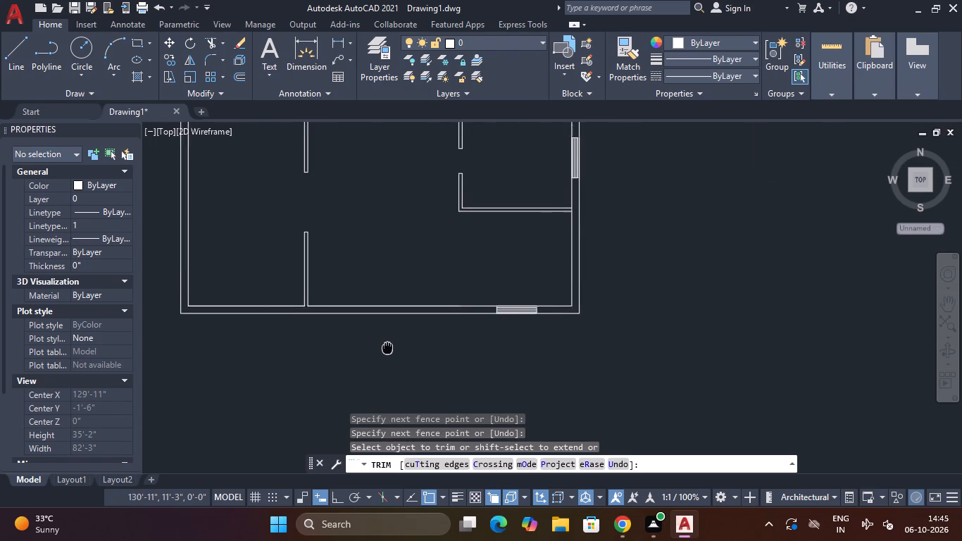
{"action": "middle_click_drag", "start_coordinate": [388, 349], "coordinate": [394, 355]}
{"action": "scroll", "coordinate": [571, 209], "scroll_direction": "up", "scroll_amount": 4}
{"action": "left_click", "coordinate": [631, 266]}
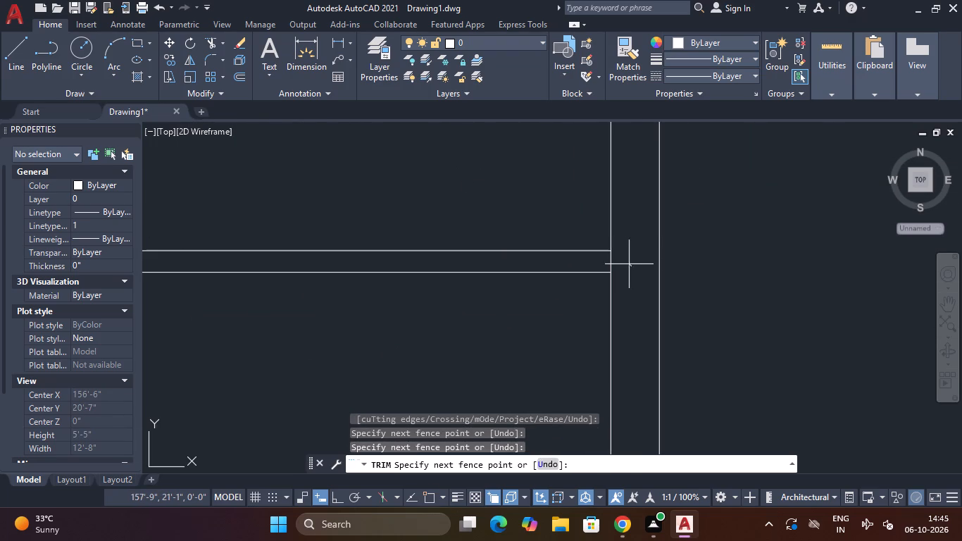
{"action": "left_click", "coordinate": [606, 263]}
Trim the right outer wall's inner line between the two faces of the partition above the lower-right small room.
{"action": "scroll", "coordinate": [596, 267], "scroll_direction": "down", "scroll_amount": 4}
{"action": "middle_click_drag", "start_coordinate": [361, 249], "coordinate": [366, 280]}
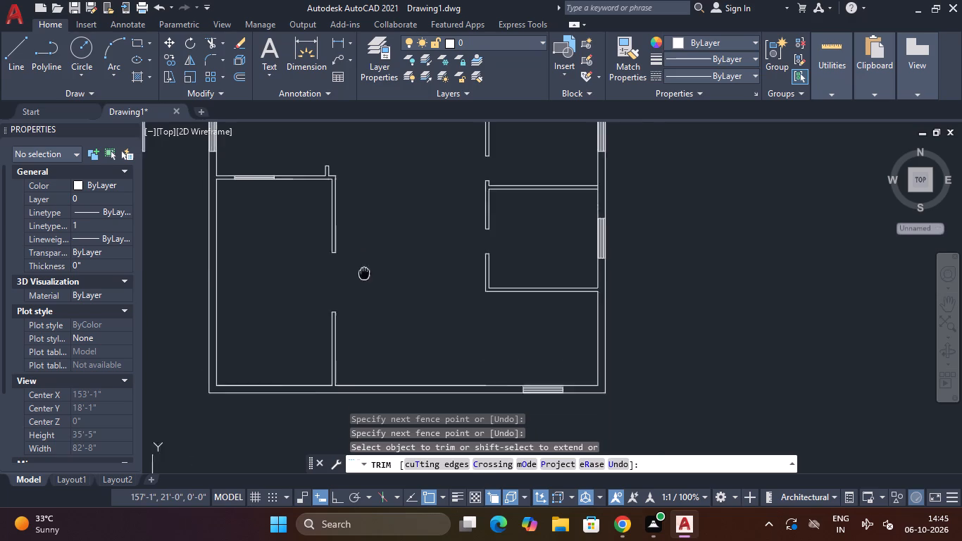
{"action": "middle_click_drag", "start_coordinate": [366, 280], "coordinate": [470, 298]}
{"action": "scroll", "coordinate": [715, 214], "scroll_direction": "up", "scroll_amount": 4}
{"action": "left_click", "coordinate": [666, 199]}
{"action": "left_click", "coordinate": [632, 201]}
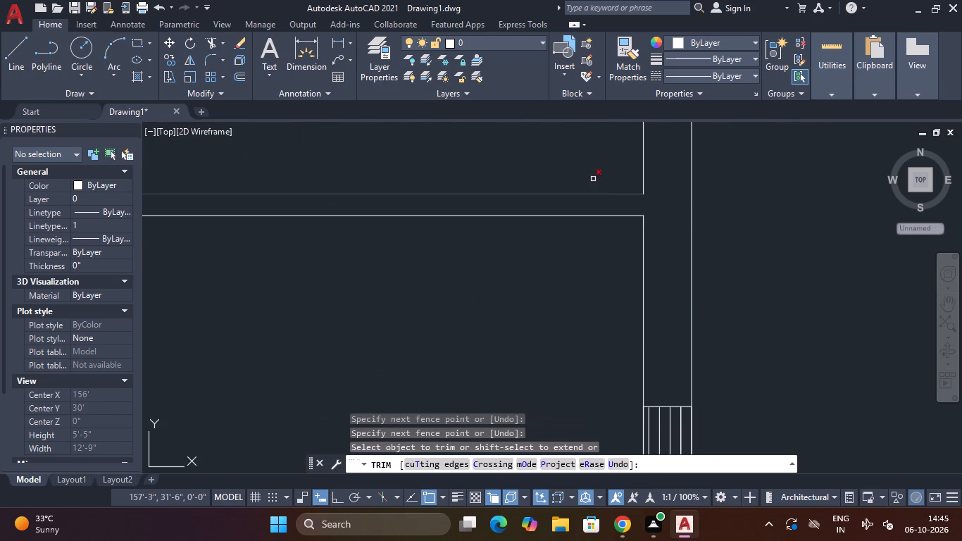
Examine the wall junctions and partition openings across the whole floor plan.
{"action": "scroll", "coordinate": [587, 168], "scroll_direction": "down", "scroll_amount": 4}
{"action": "middle_click_drag", "start_coordinate": [587, 164], "coordinate": [577, 381]}
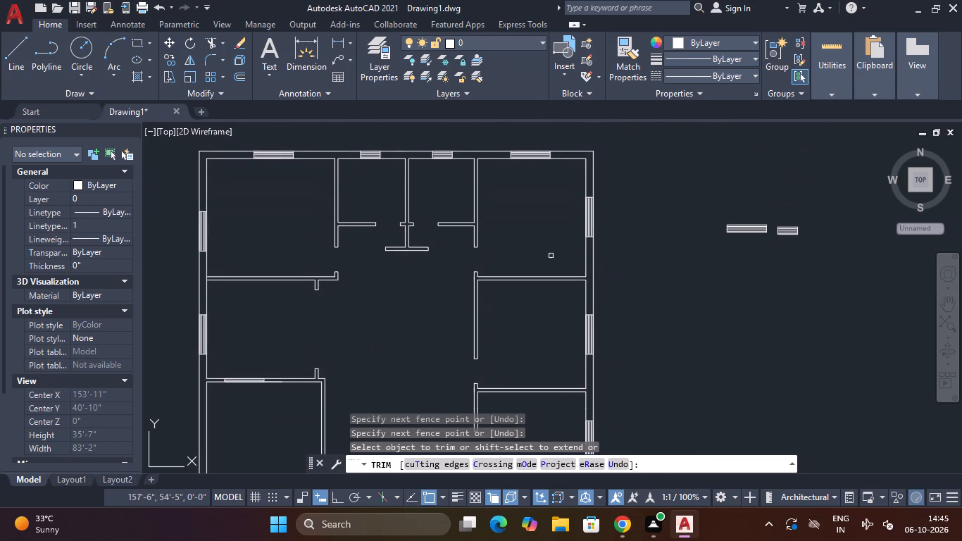
{"action": "middle_click_drag", "start_coordinate": [513, 209], "coordinate": [554, 139]}
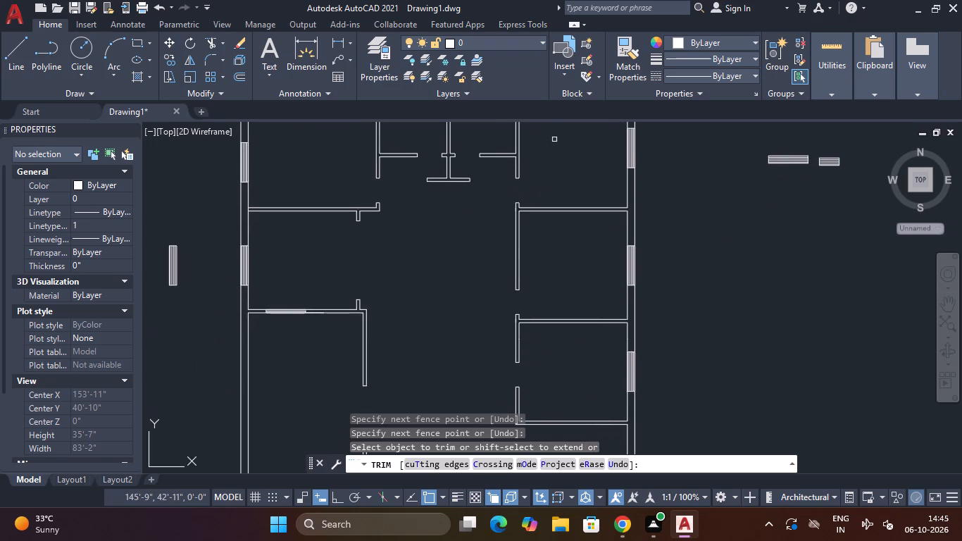
{"action": "middle_click_drag", "start_coordinate": [453, 340], "coordinate": [496, 197]}
{"action": "scroll", "coordinate": [499, 196], "scroll_direction": "down", "scroll_amount": 1}
{"action": "scroll", "coordinate": [502, 249], "scroll_direction": "up", "scroll_amount": 1}
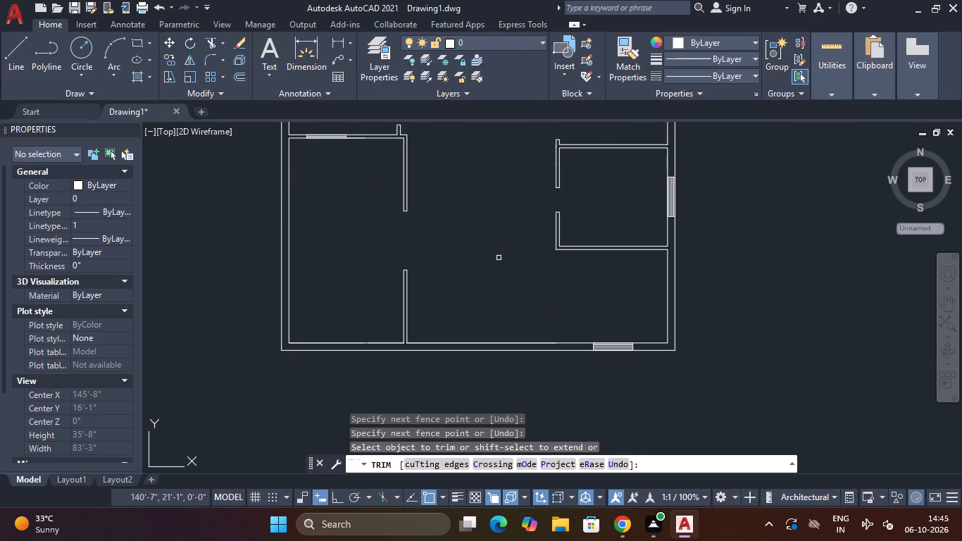
{"action": "key", "text": "Escape"}
{"action": "key", "text": "Escape"}
{"action": "key", "text": "Escape"}
{"action": "key", "text": "Escape"}
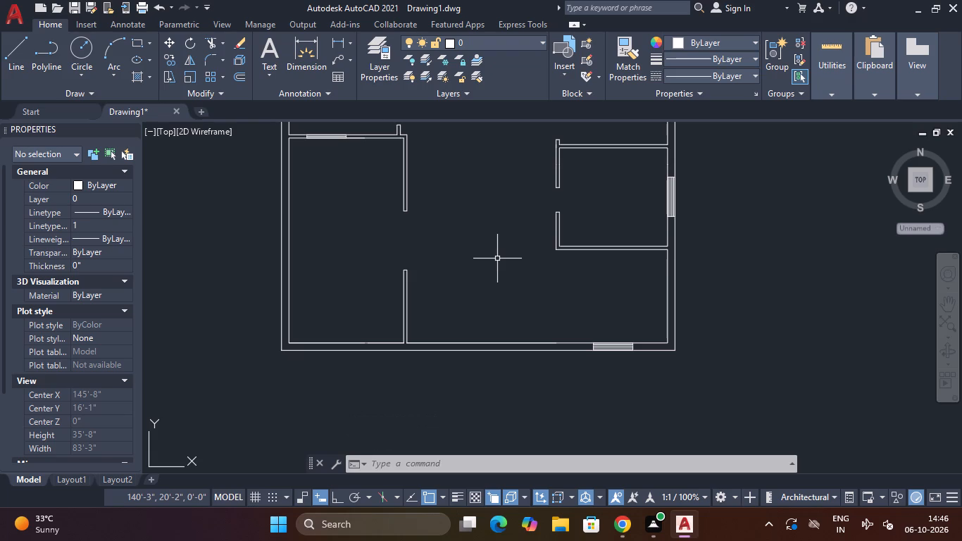
{"action": "scroll", "coordinate": [446, 209], "scroll_direction": "down", "scroll_amount": 2}
{"action": "middle_click_drag", "start_coordinate": [449, 208], "coordinate": [450, 312]}
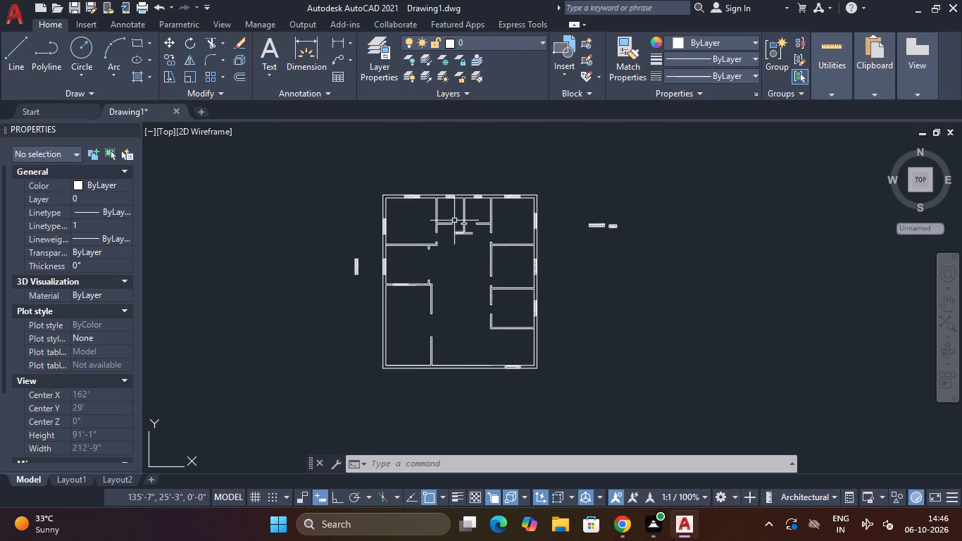
{"action": "scroll", "coordinate": [460, 214], "scroll_direction": "up", "scroll_amount": 2}
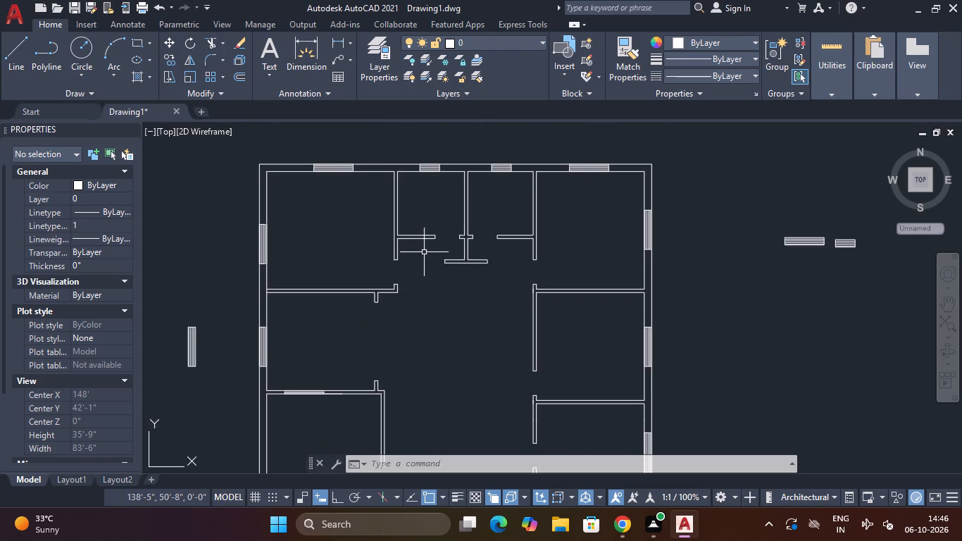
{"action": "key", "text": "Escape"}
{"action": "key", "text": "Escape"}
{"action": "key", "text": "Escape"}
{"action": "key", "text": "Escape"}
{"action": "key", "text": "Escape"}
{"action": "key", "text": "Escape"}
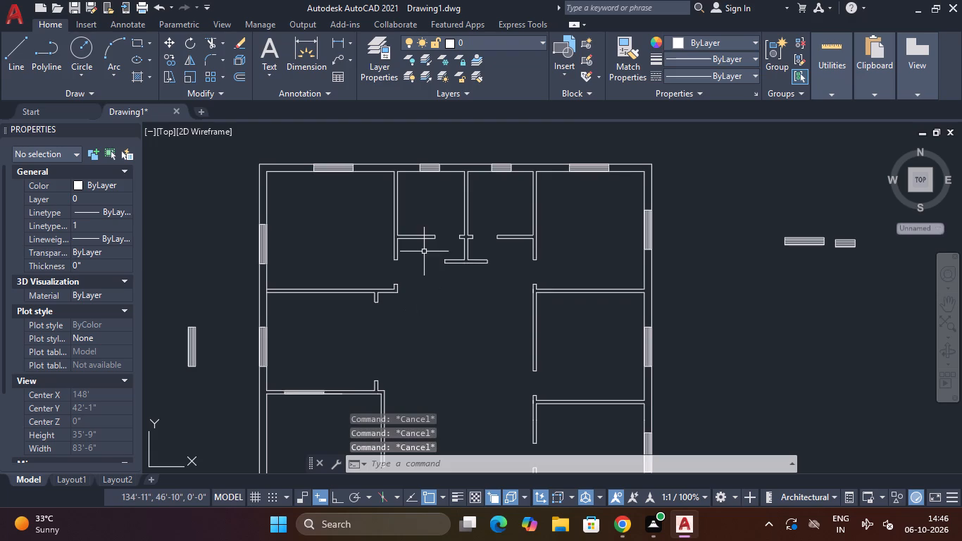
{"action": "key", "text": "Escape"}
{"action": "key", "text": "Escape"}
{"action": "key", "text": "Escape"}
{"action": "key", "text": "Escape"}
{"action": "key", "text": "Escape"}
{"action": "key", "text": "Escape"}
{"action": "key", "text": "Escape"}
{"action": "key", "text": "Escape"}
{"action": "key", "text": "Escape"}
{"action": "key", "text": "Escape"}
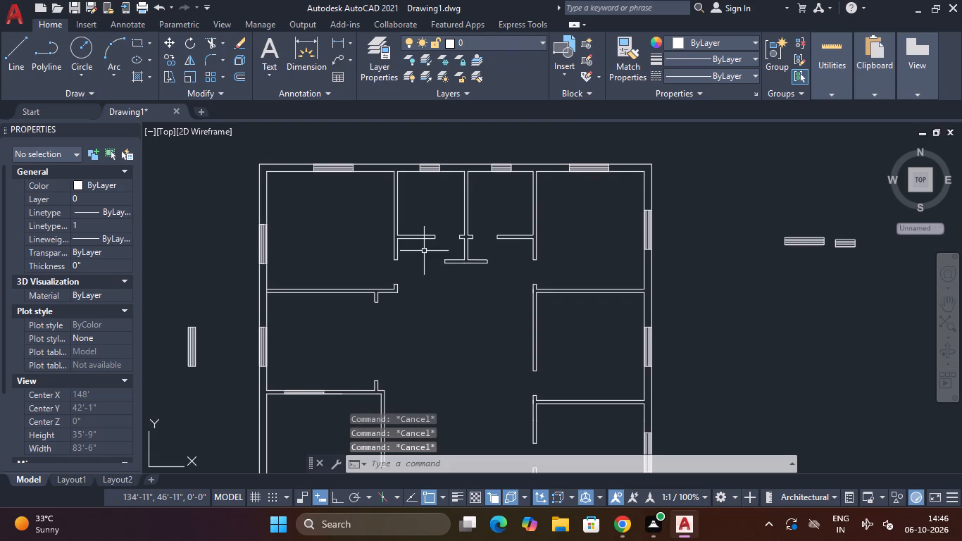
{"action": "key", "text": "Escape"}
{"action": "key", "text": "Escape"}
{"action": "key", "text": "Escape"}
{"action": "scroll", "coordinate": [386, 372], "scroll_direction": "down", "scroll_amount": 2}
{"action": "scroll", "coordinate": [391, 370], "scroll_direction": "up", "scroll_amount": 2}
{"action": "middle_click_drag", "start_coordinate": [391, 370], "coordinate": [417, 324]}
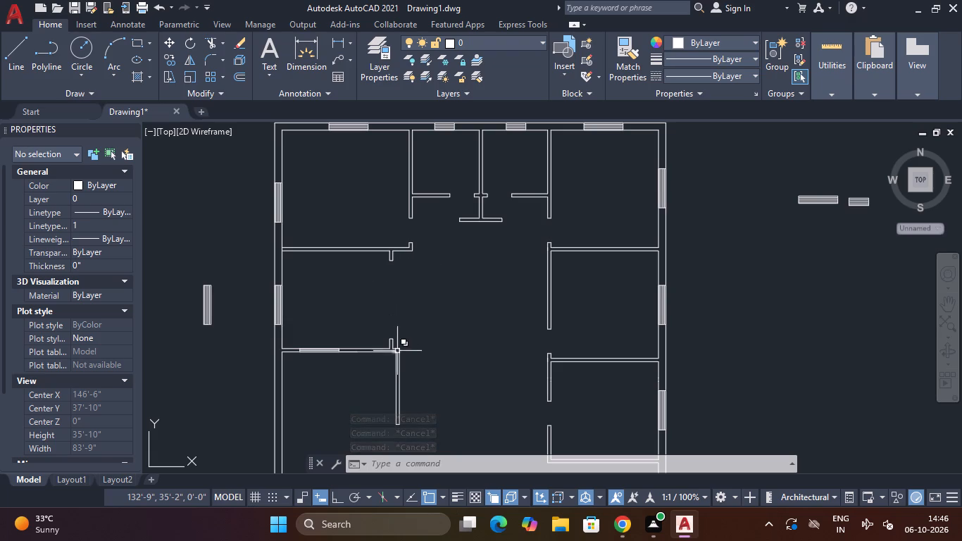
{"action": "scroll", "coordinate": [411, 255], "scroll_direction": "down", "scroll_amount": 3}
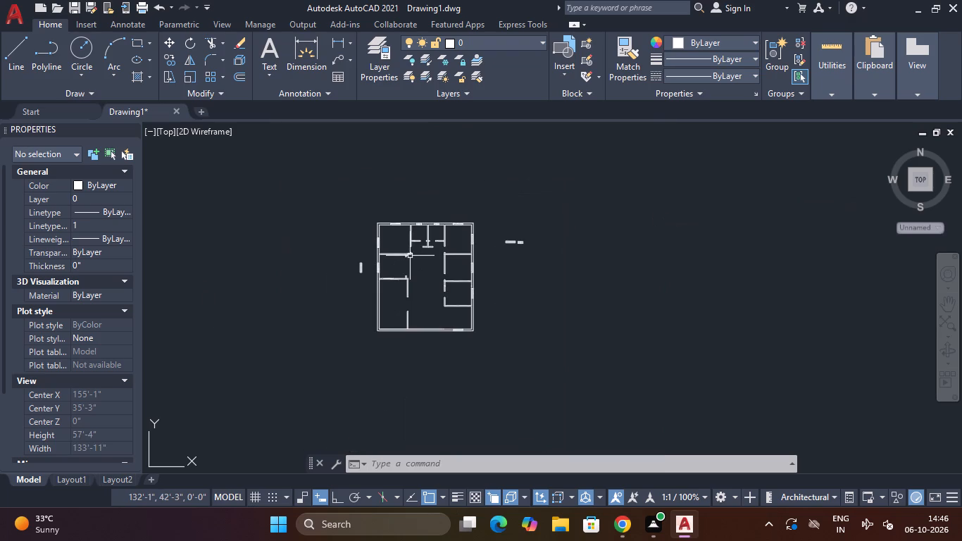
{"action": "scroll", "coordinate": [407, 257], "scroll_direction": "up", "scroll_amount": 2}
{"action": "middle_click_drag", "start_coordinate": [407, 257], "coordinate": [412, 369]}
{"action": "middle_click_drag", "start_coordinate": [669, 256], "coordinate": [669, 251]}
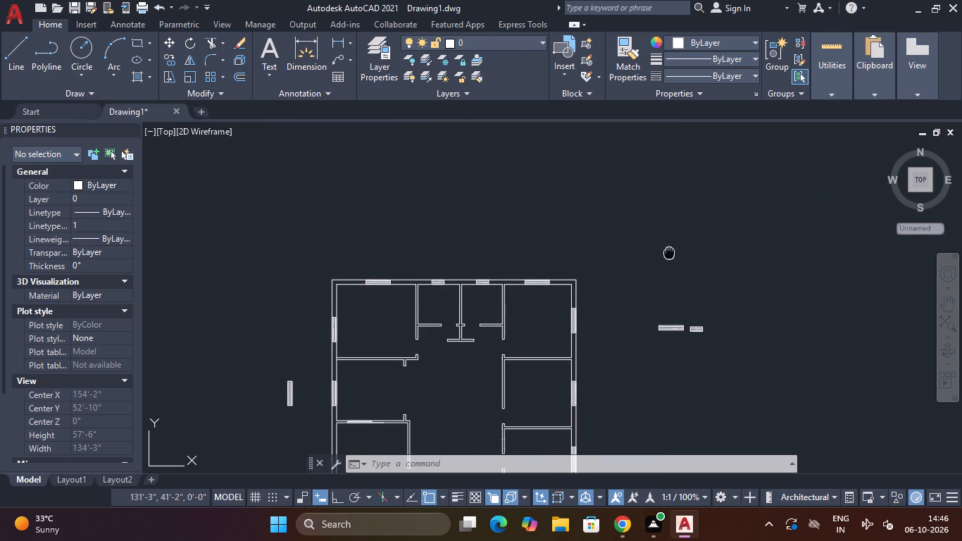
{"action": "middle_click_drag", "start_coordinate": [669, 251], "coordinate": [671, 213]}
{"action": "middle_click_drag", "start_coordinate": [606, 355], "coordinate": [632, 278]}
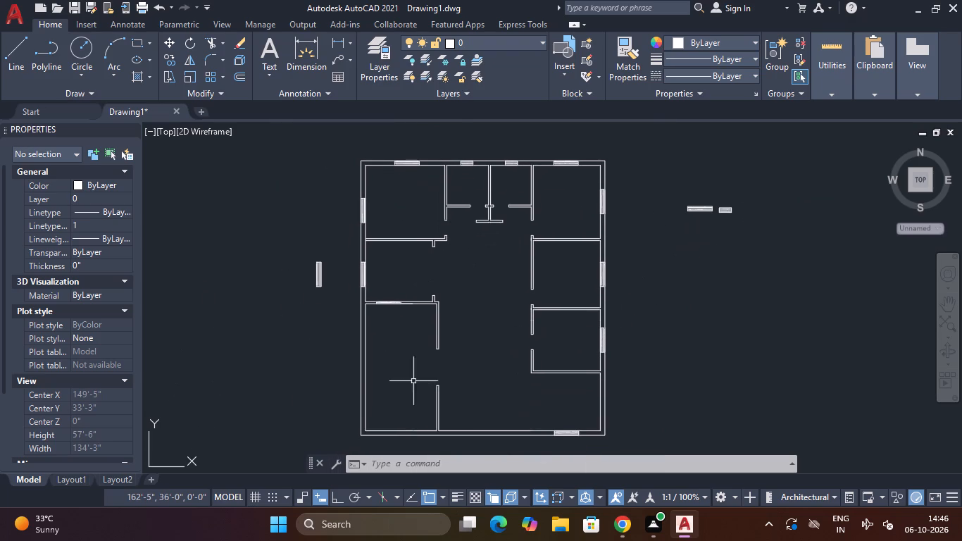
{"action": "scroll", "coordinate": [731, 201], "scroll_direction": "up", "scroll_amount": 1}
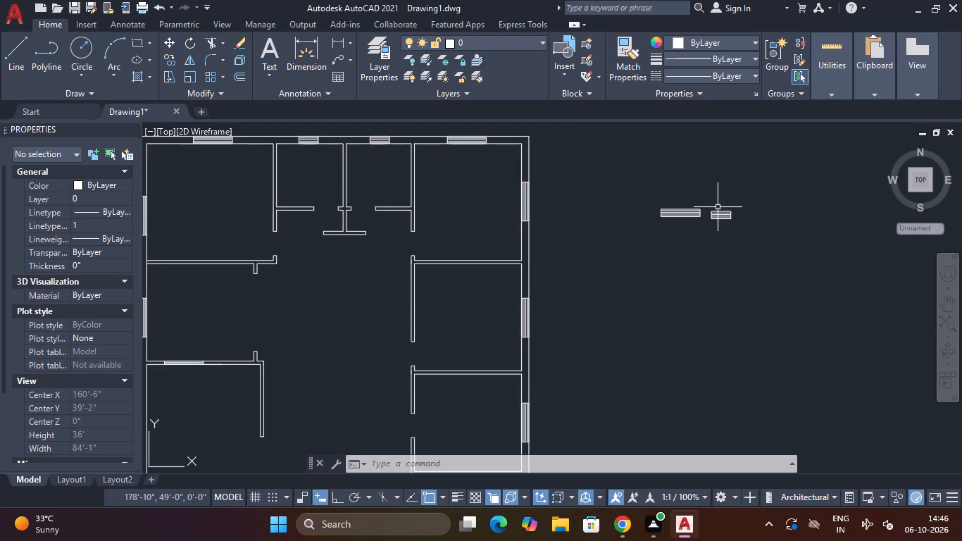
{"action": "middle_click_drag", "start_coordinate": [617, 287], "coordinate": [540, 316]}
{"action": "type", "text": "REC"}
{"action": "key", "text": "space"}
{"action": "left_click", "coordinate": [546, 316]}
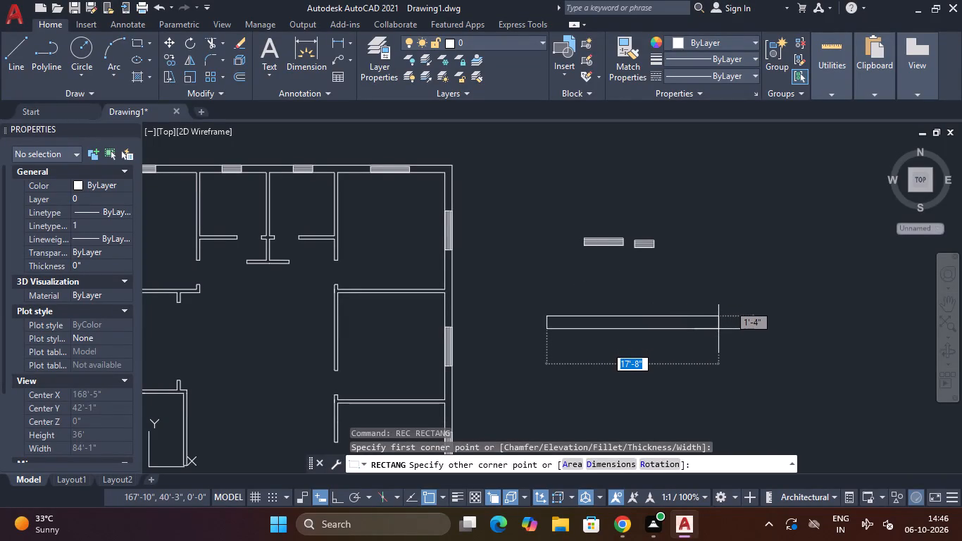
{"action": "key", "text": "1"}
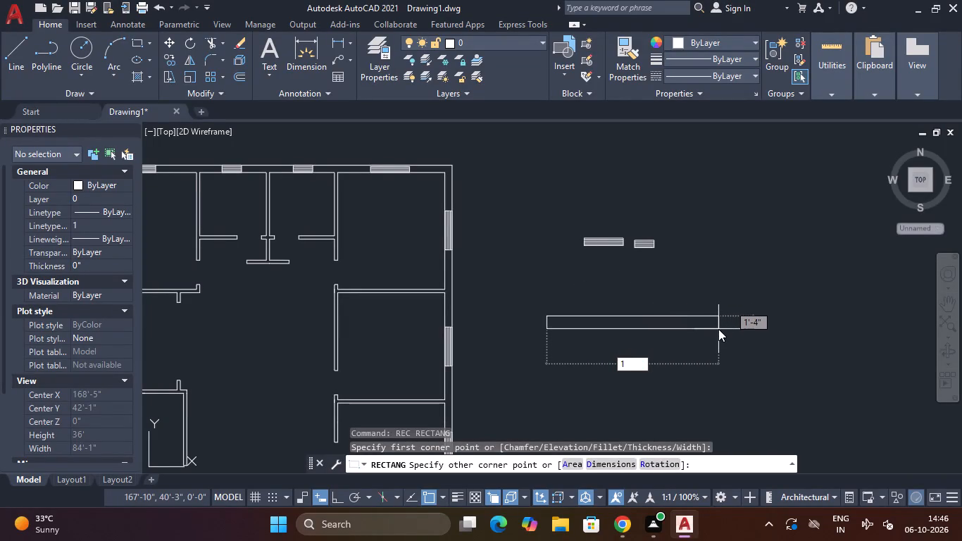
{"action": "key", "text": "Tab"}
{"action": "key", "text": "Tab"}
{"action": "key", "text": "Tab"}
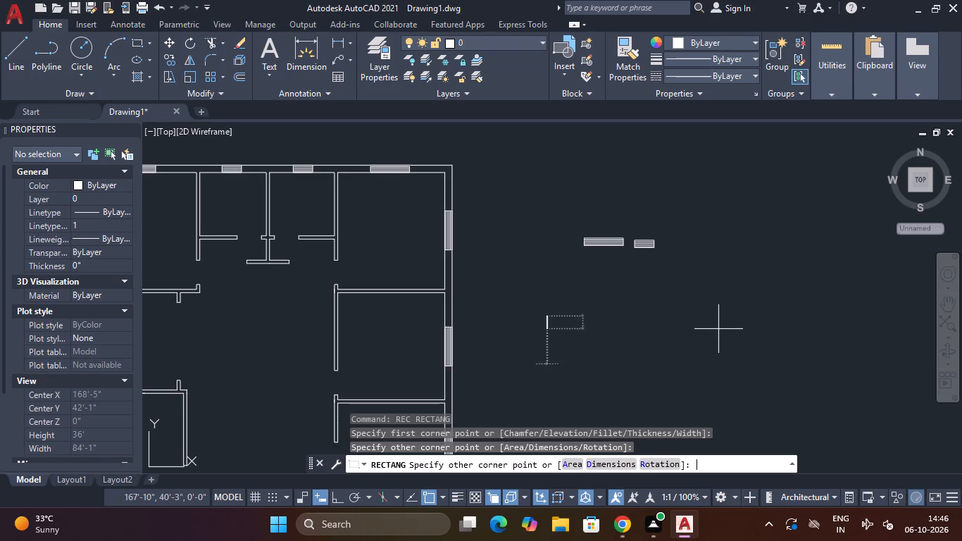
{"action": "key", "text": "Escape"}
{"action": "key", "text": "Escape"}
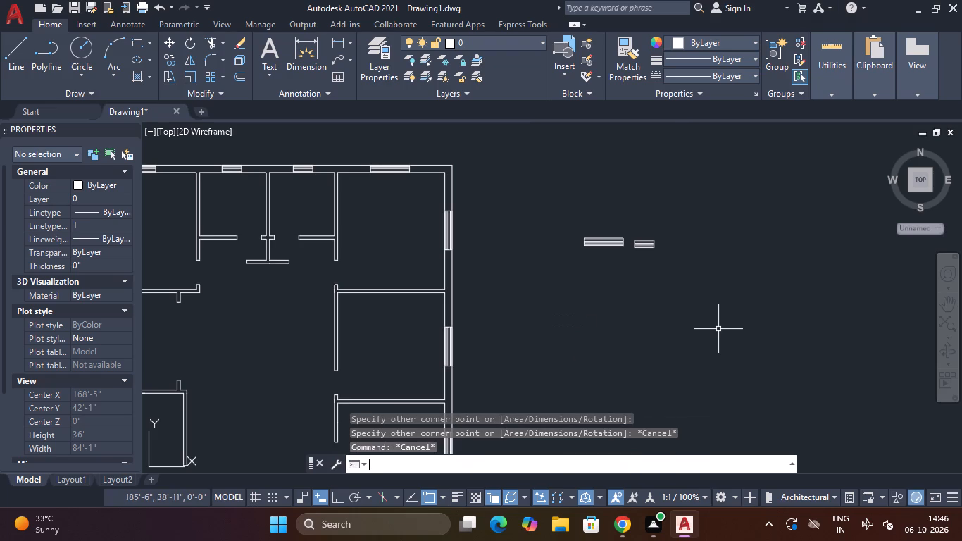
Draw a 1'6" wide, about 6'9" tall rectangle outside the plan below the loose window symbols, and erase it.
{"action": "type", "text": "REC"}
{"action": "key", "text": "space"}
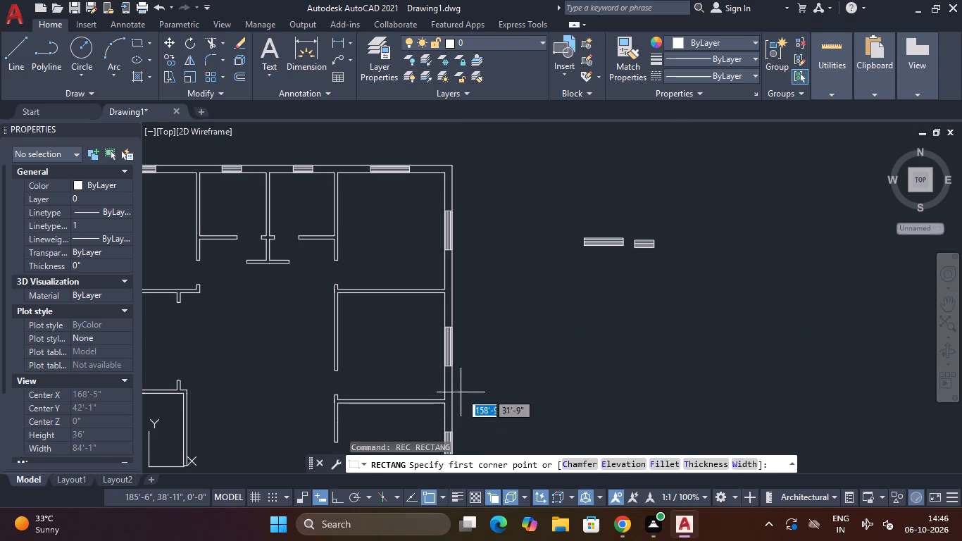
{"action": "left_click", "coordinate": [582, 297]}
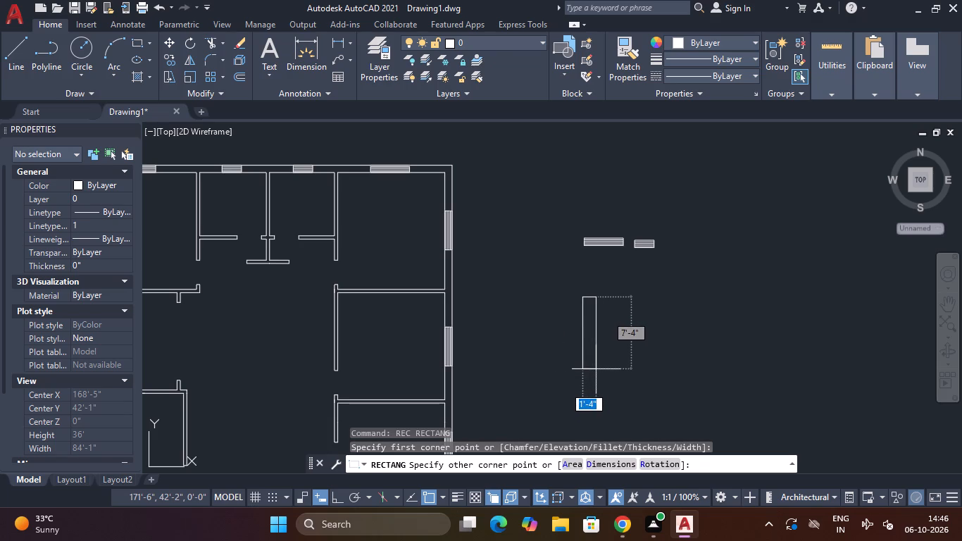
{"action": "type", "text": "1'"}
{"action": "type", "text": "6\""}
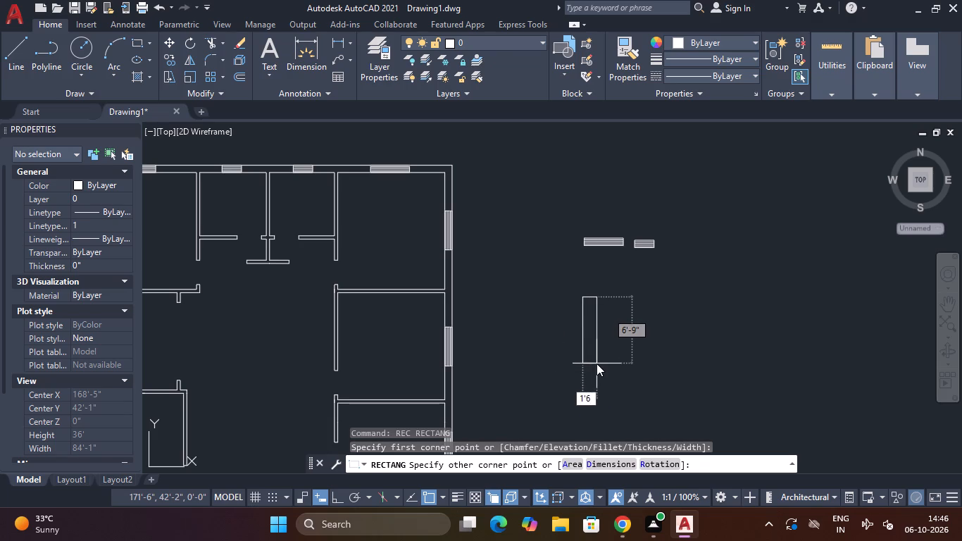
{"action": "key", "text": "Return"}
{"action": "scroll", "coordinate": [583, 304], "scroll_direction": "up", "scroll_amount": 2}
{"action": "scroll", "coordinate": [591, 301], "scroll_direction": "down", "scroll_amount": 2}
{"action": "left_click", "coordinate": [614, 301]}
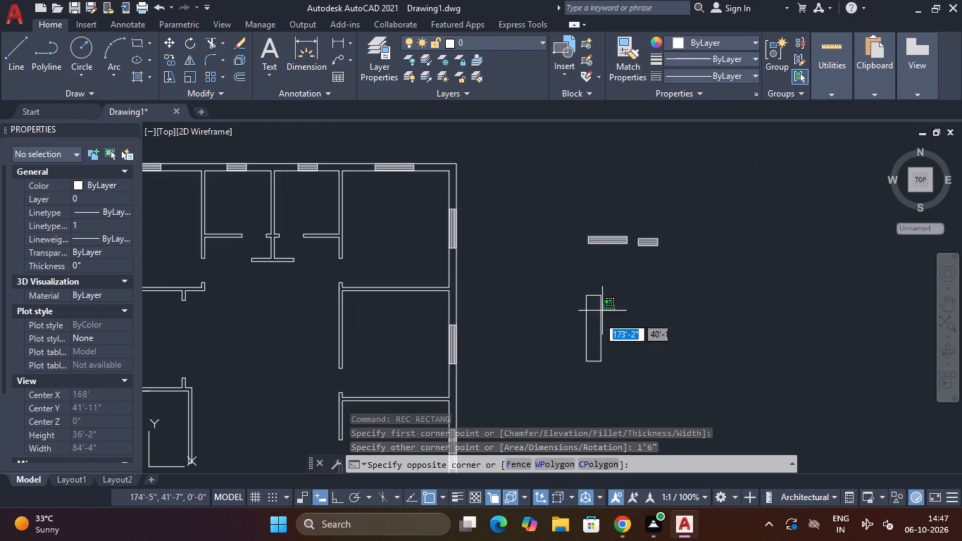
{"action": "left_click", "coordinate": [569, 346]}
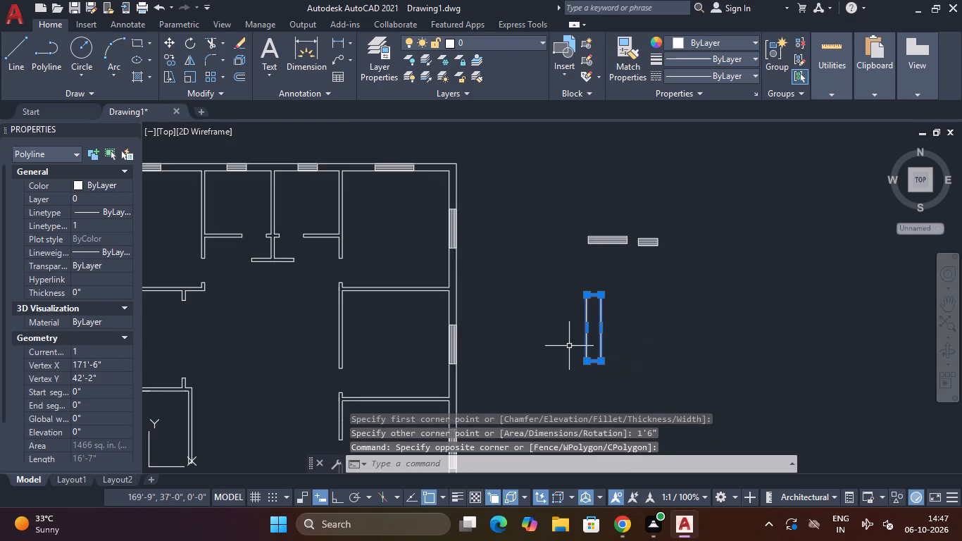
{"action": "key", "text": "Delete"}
Draw a 1'6" by 9" rectangle outside the plan's right wall, below the loose window symbols.
{"action": "scroll", "coordinate": [569, 346], "scroll_direction": "down", "scroll_amount": 3}
{"action": "scroll", "coordinate": [490, 371], "scroll_direction": "up", "scroll_amount": 2}
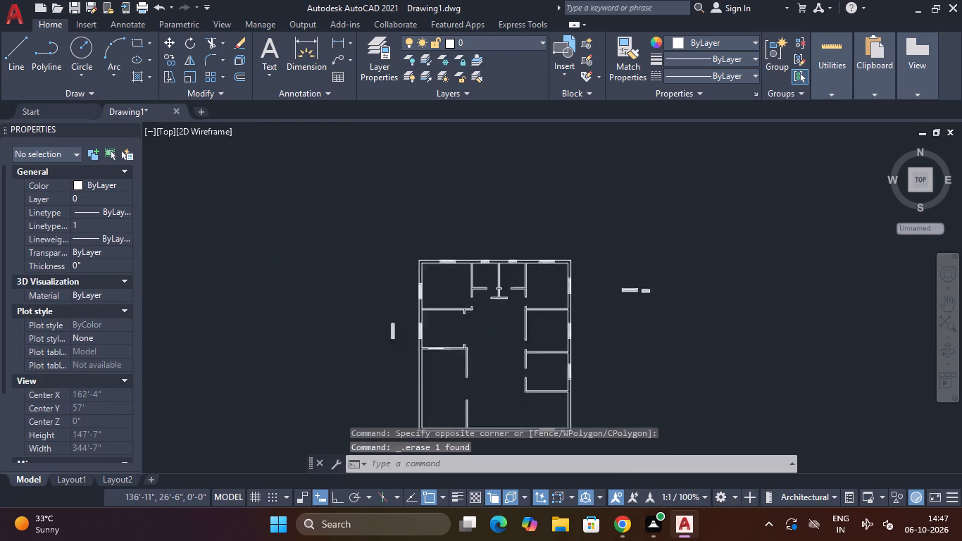
{"action": "scroll", "coordinate": [490, 371], "scroll_direction": "up", "scroll_amount": 1}
{"action": "scroll", "coordinate": [473, 382], "scroll_direction": "down", "scroll_amount": 3}
{"action": "middle_click_drag", "start_coordinate": [621, 379], "coordinate": [545, 347]}
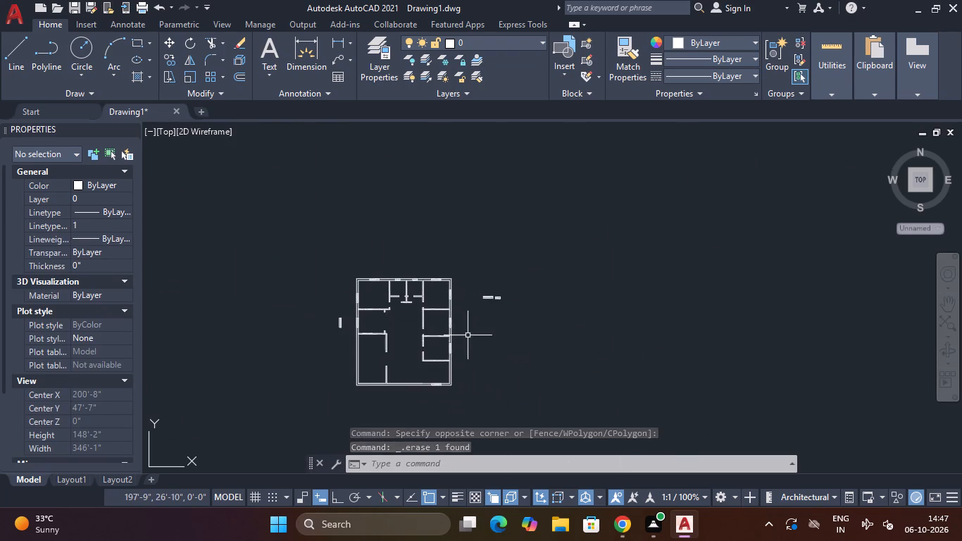
{"action": "scroll", "coordinate": [468, 335], "scroll_direction": "up", "scroll_amount": 3}
{"action": "type", "text": "REC"}
{"action": "key", "text": "space"}
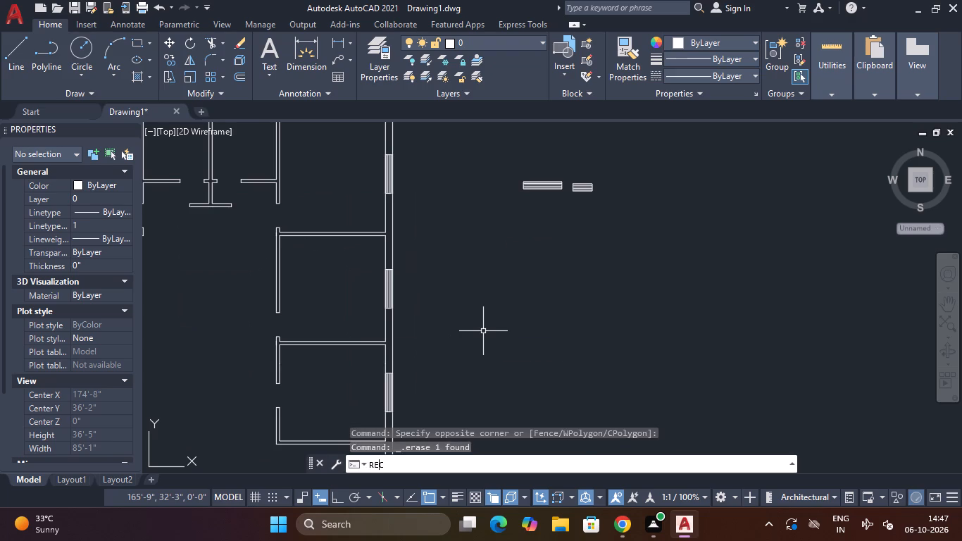
{"action": "left_click", "coordinate": [541, 262]}
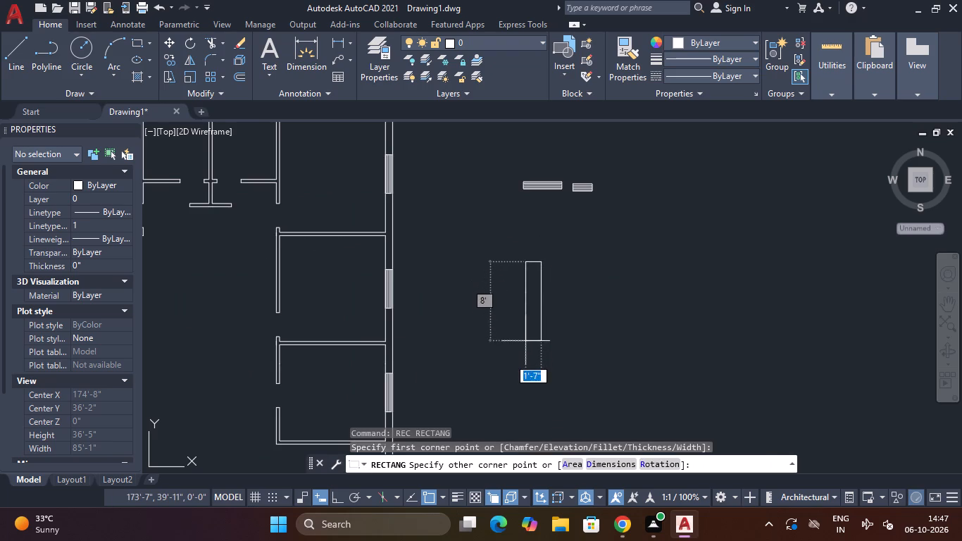
{"action": "type", "text": "1'"}
{"action": "type", "text": "6\""}
{"action": "key", "text": "Tab"}
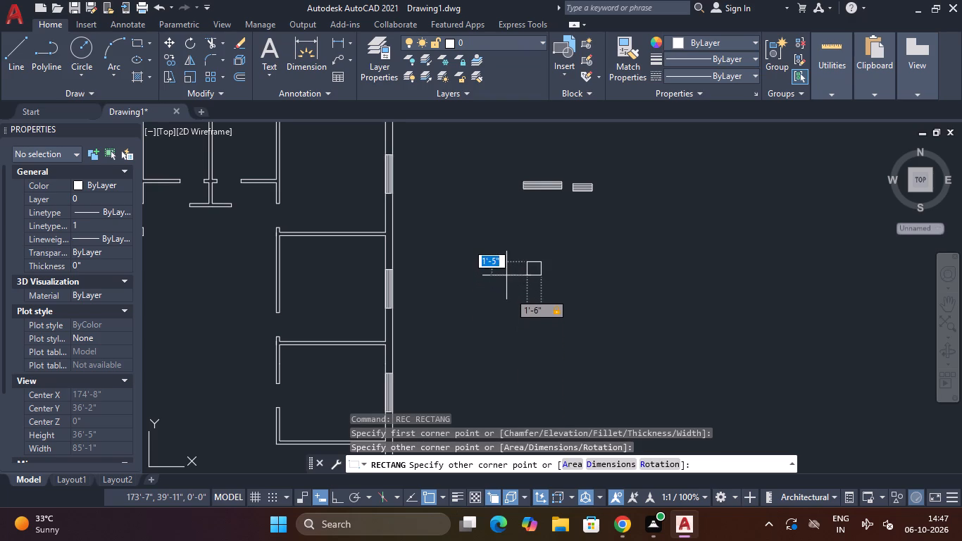
{"action": "key", "text": "9"}
{"action": "key", "text": "shift+quotedbl"}
{"action": "key", "text": "Return"}
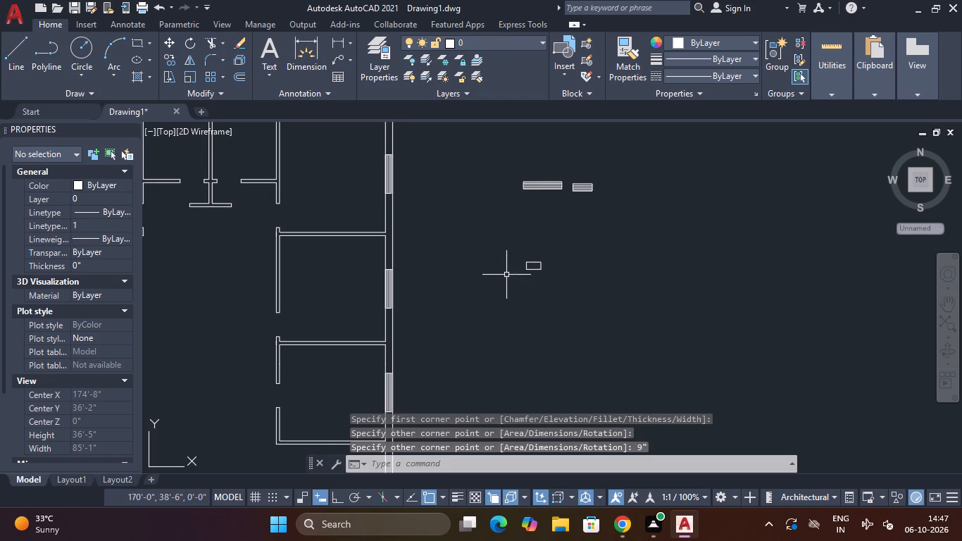
Rotate the 1'6" by 9" rectangle outside the plan 270° about its upper-right corner so it stands upright.
{"action": "scroll", "coordinate": [533, 253], "scroll_direction": "up", "scroll_amount": 4}
{"action": "left_click", "coordinate": [587, 254]}
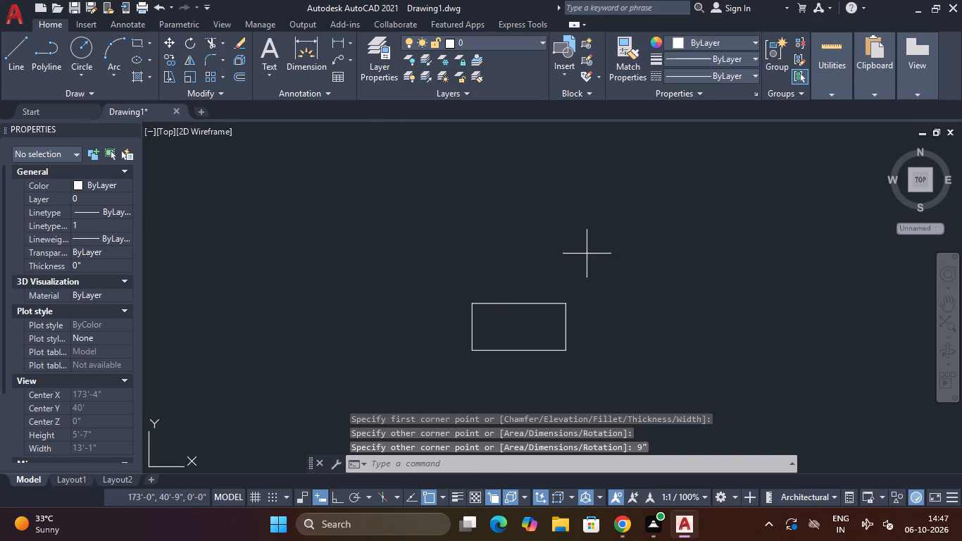
{"action": "left_click", "coordinate": [453, 355]}
{"action": "type", "text": "RO"}
{"action": "key", "text": "space"}
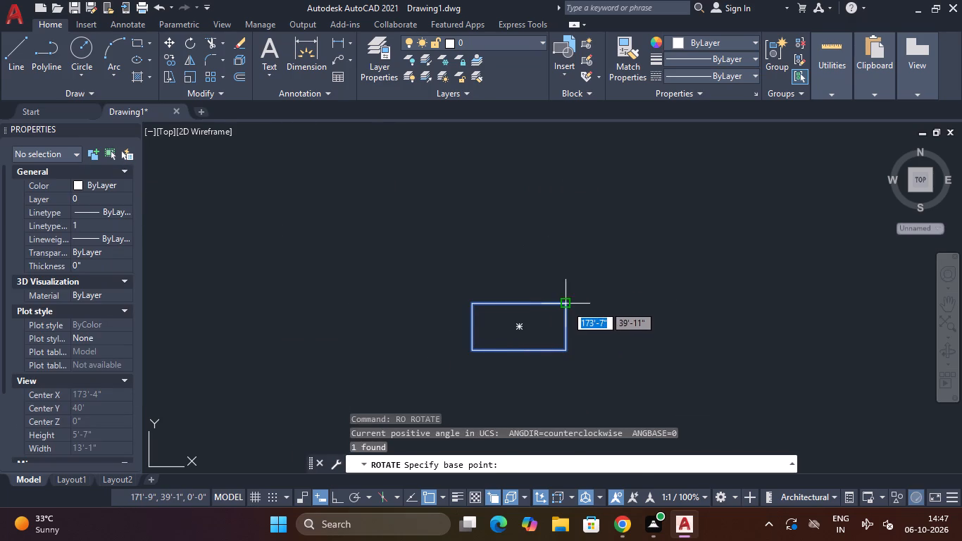
{"action": "left_click", "coordinate": [566, 305]}
{"action": "key", "text": "F8"}
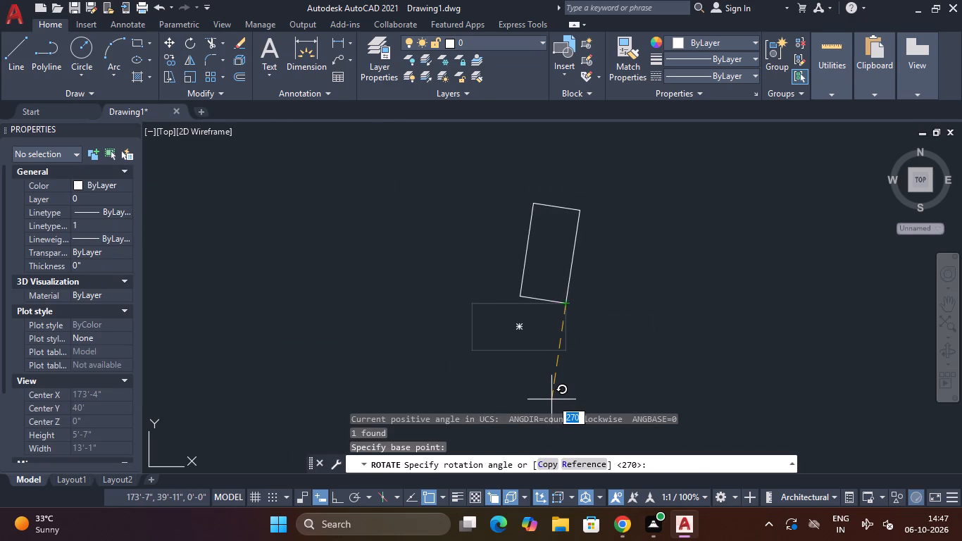
{"action": "left_click", "coordinate": [554, 399]}
{"action": "key", "text": "Escape"}
{"action": "key", "text": "F8"}
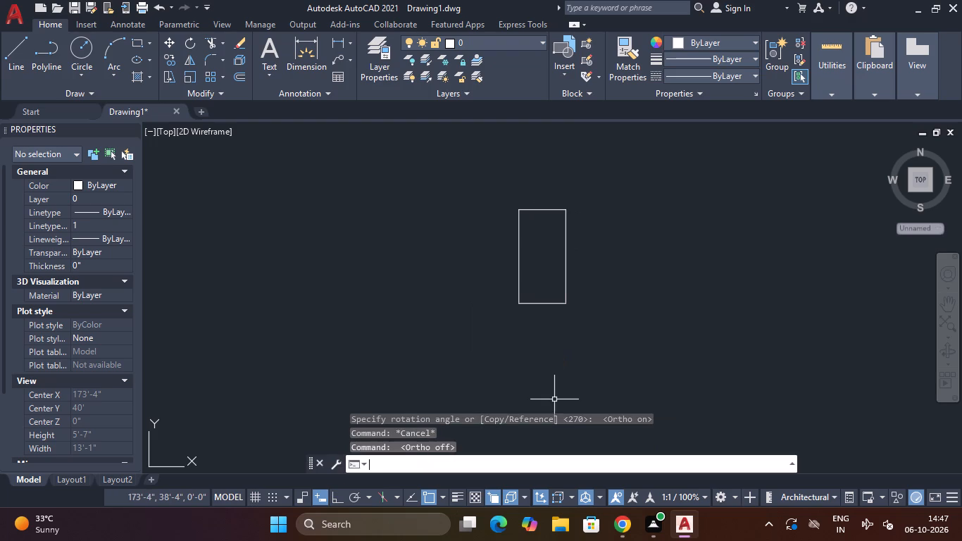
Explode the upright 9" by 1'6" rectangle into separate lines.
{"action": "scroll", "coordinate": [585, 256], "scroll_direction": "up", "scroll_amount": 2}
{"action": "scroll", "coordinate": [585, 255], "scroll_direction": "down", "scroll_amount": 3}
{"action": "scroll", "coordinate": [580, 260], "scroll_direction": "up", "scroll_amount": 1}
{"action": "scroll", "coordinate": [580, 265], "scroll_direction": "down", "scroll_amount": 4}
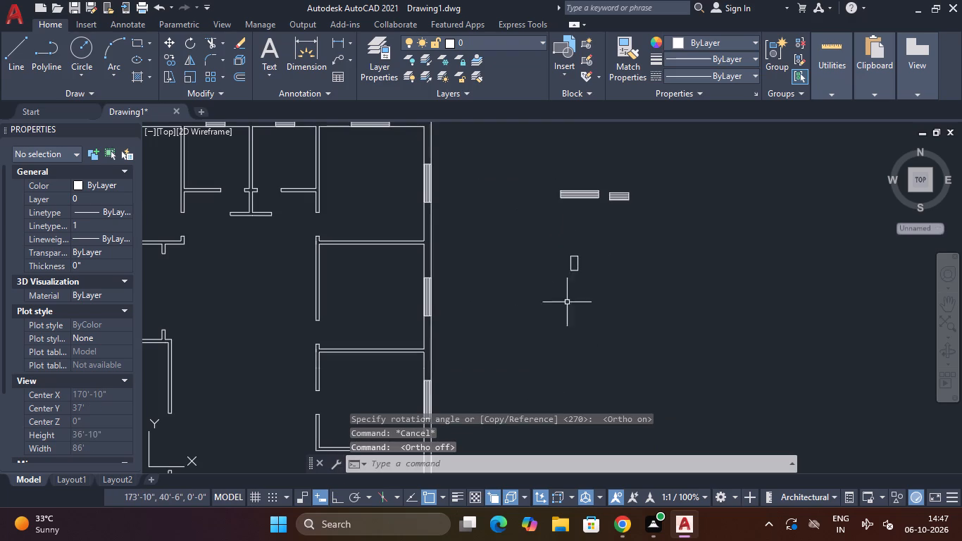
{"action": "middle_click_drag", "start_coordinate": [558, 316], "coordinate": [532, 359]}
{"action": "scroll", "coordinate": [542, 338], "scroll_direction": "up", "scroll_amount": 2}
{"action": "key", "text": "Escape"}
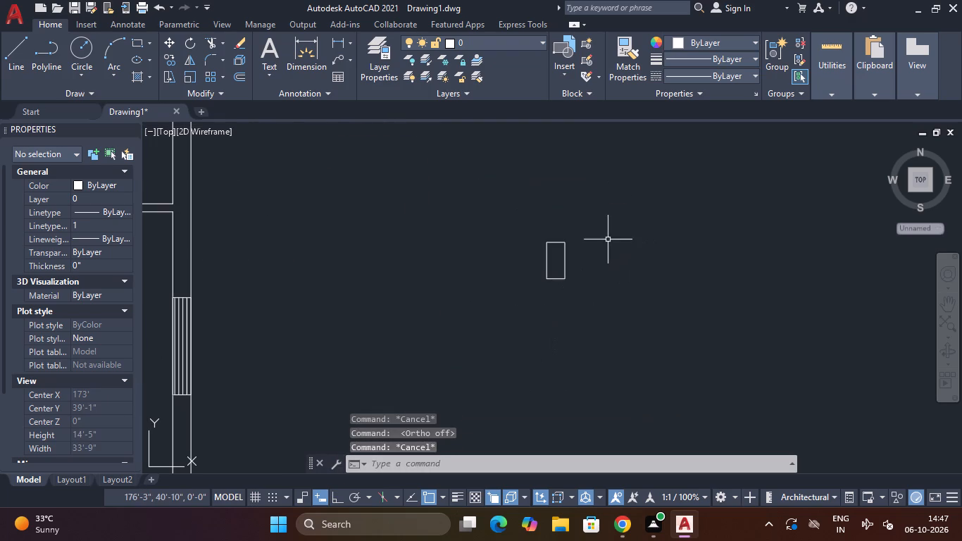
{"action": "scroll", "coordinate": [607, 239], "scroll_direction": "up", "scroll_amount": 3}
{"action": "left_click_drag", "start_coordinate": [588, 251], "coordinate": [580, 253]}
{"action": "left_click", "coordinate": [243, 312]}
{"action": "type", "text": "EXPL"}
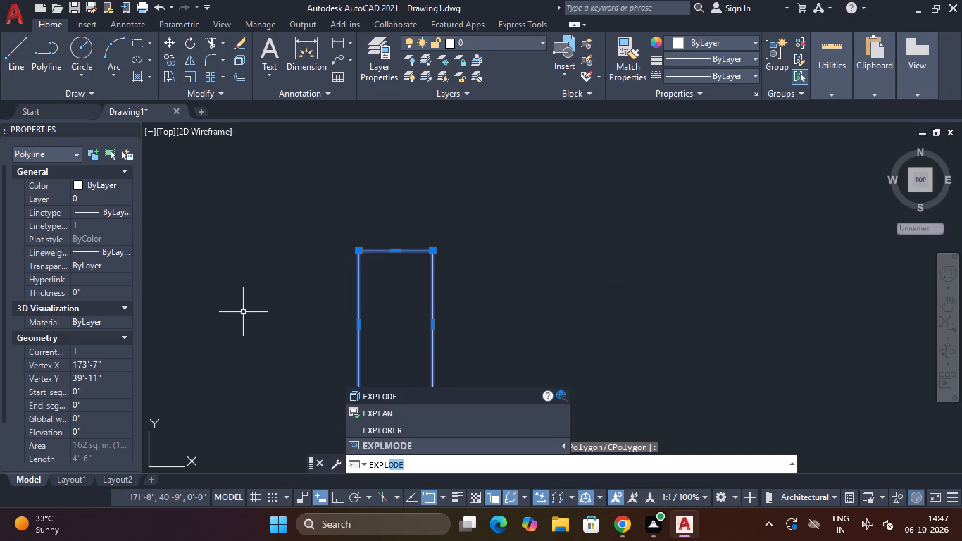
{"action": "key", "text": "Return"}
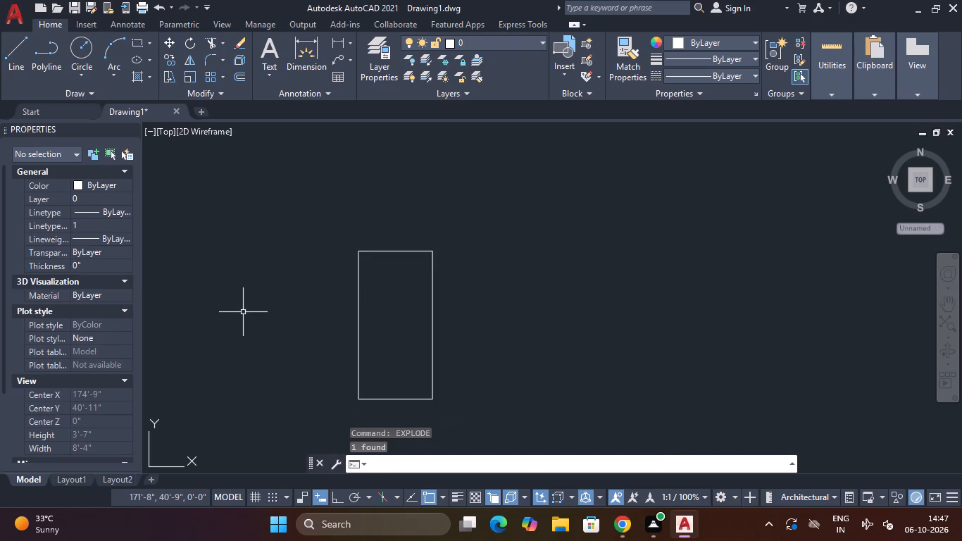
Offset the exploded rectangle's right edge inward four times in successive 2" steps to form a small window symbol.
{"action": "type", "text": "O"}
{"action": "key", "text": "space"}
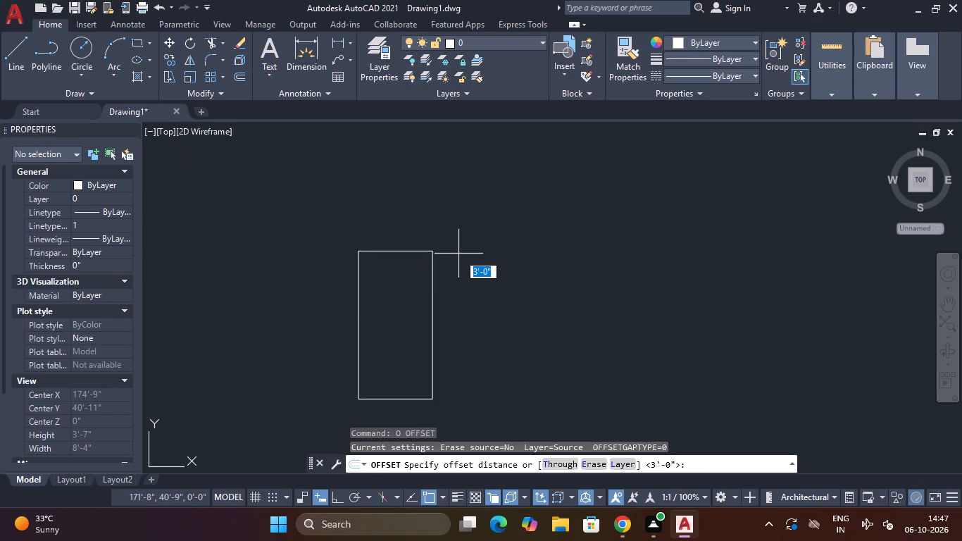
{"action": "key", "text": "2"}
{"action": "key", "text": "shift+quotedbl"}
{"action": "key", "text": "Return"}
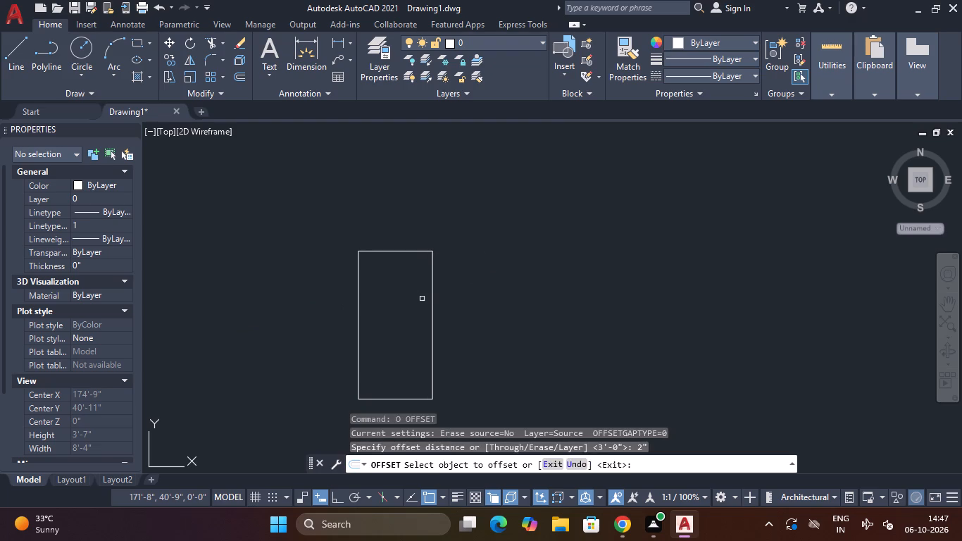
{"action": "left_click", "coordinate": [434, 300]}
{"action": "left_click", "coordinate": [418, 299]}
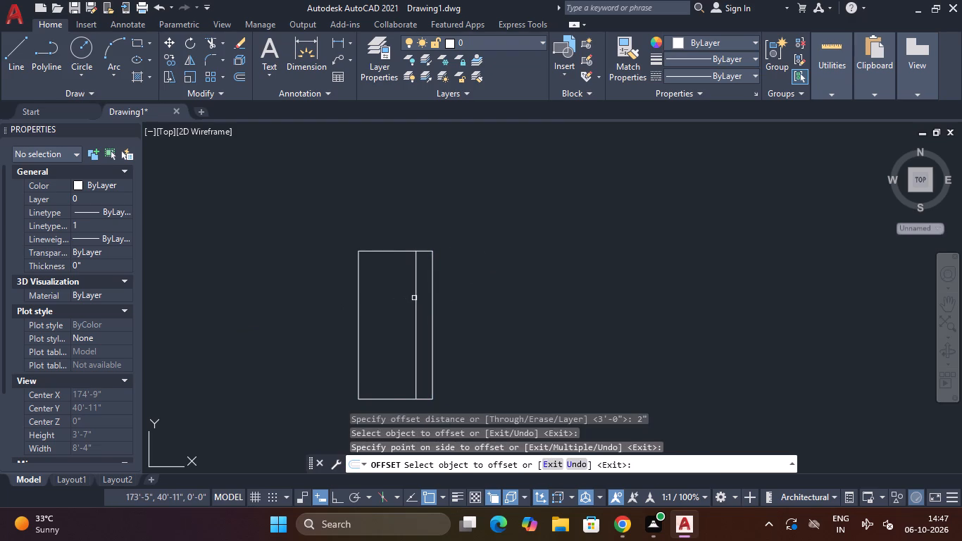
{"action": "left_click", "coordinate": [416, 299]}
{"action": "left_click", "coordinate": [402, 299]}
{"action": "left_click", "coordinate": [401, 301]}
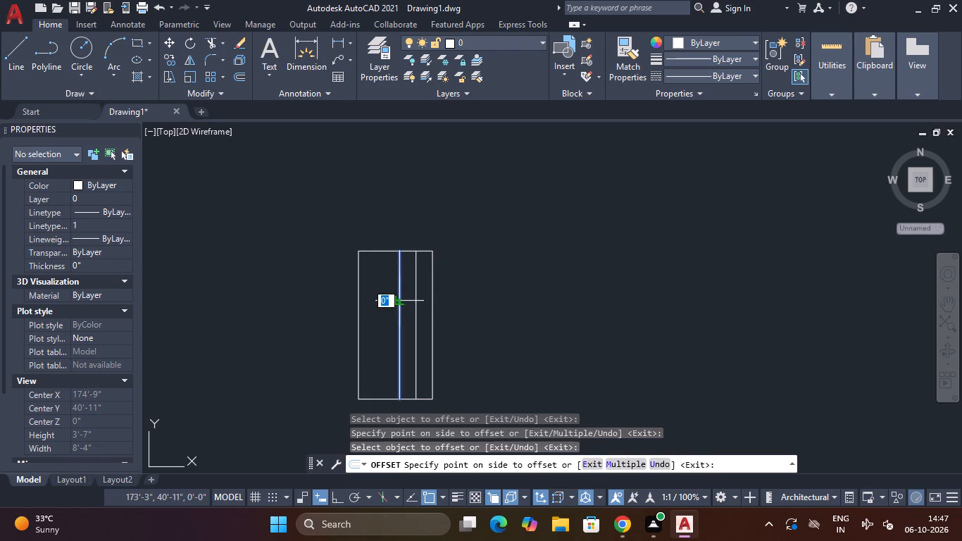
{"action": "left_click", "coordinate": [382, 301]}
{"action": "left_click", "coordinate": [383, 311]}
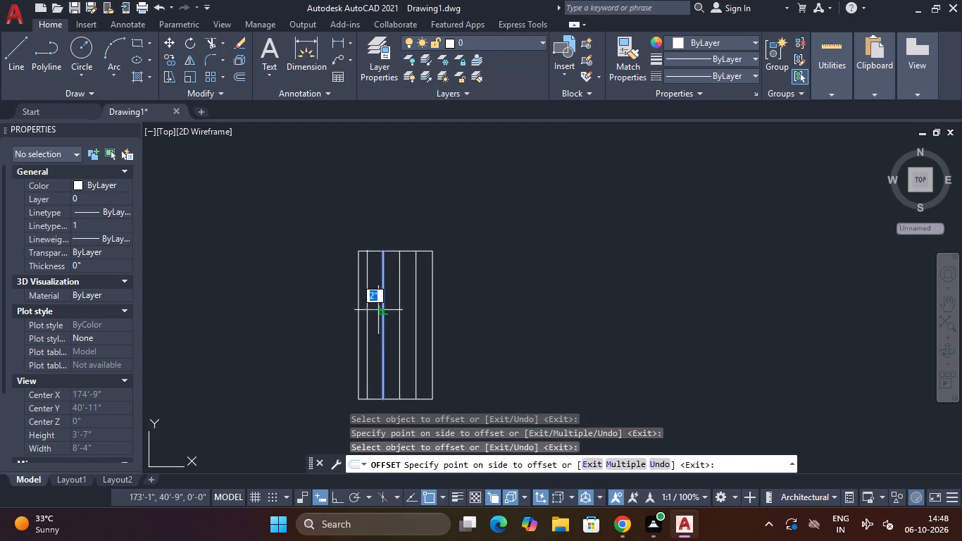
{"action": "left_click", "coordinate": [376, 310]}
{"action": "scroll", "coordinate": [414, 289], "scroll_direction": "down", "scroll_amount": 2}
{"action": "middle_click_drag", "start_coordinate": [419, 309], "coordinate": [453, 286]}
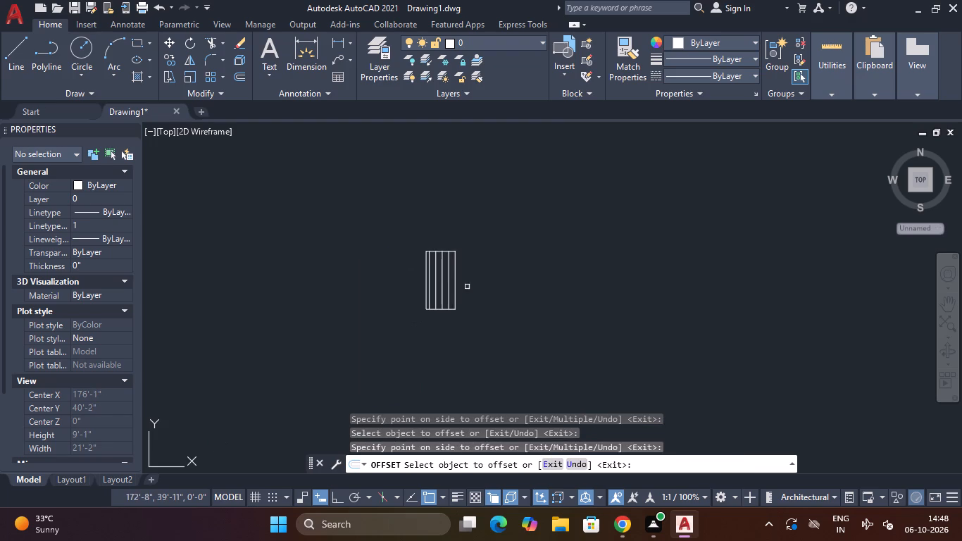
{"action": "key", "text": "Escape"}
{"action": "key", "text": "Escape"}
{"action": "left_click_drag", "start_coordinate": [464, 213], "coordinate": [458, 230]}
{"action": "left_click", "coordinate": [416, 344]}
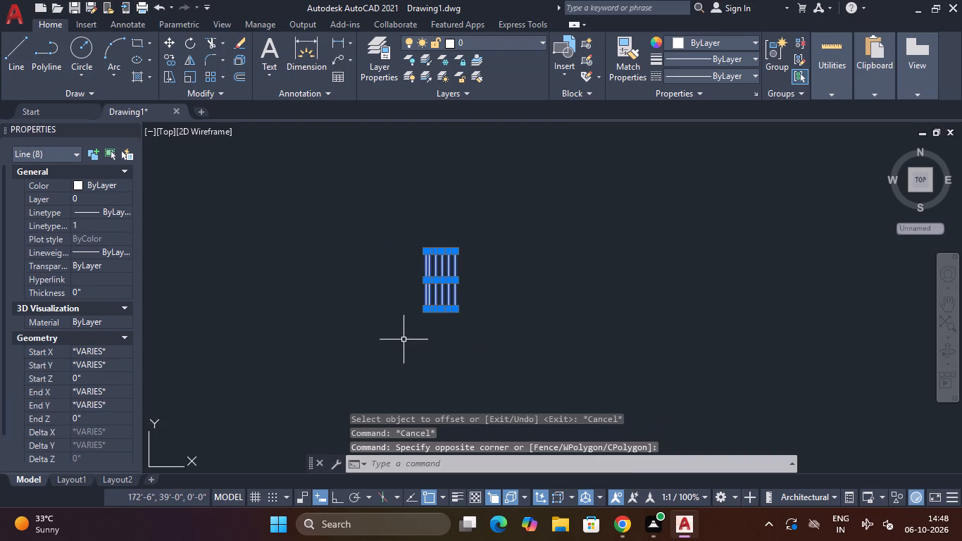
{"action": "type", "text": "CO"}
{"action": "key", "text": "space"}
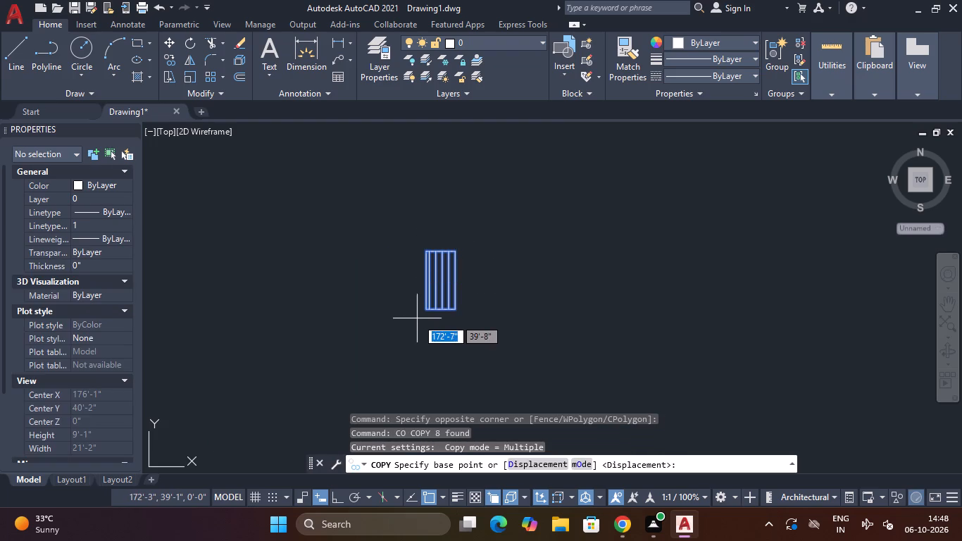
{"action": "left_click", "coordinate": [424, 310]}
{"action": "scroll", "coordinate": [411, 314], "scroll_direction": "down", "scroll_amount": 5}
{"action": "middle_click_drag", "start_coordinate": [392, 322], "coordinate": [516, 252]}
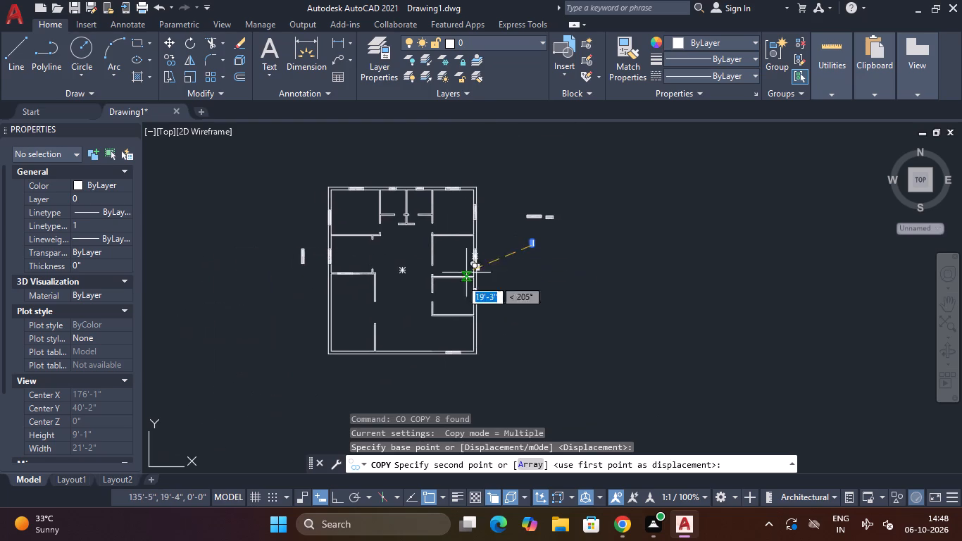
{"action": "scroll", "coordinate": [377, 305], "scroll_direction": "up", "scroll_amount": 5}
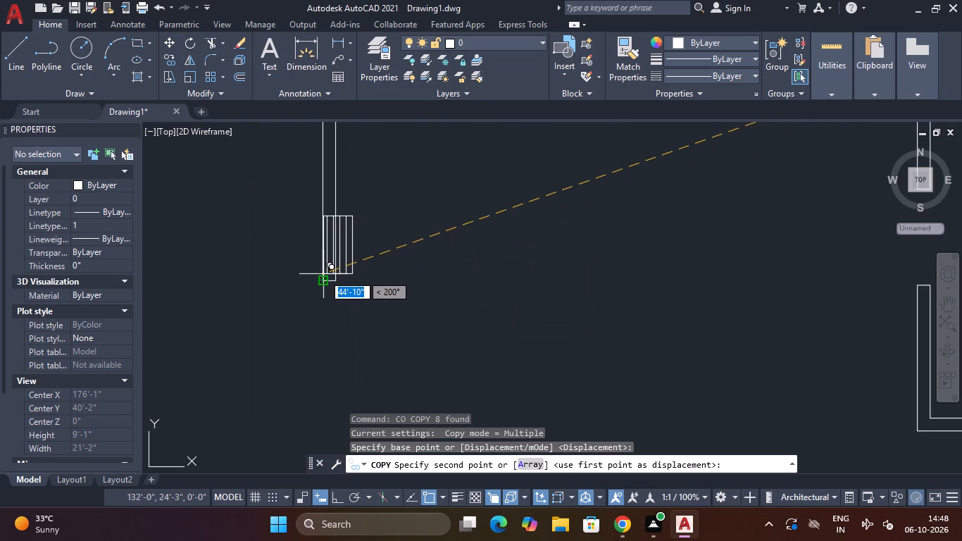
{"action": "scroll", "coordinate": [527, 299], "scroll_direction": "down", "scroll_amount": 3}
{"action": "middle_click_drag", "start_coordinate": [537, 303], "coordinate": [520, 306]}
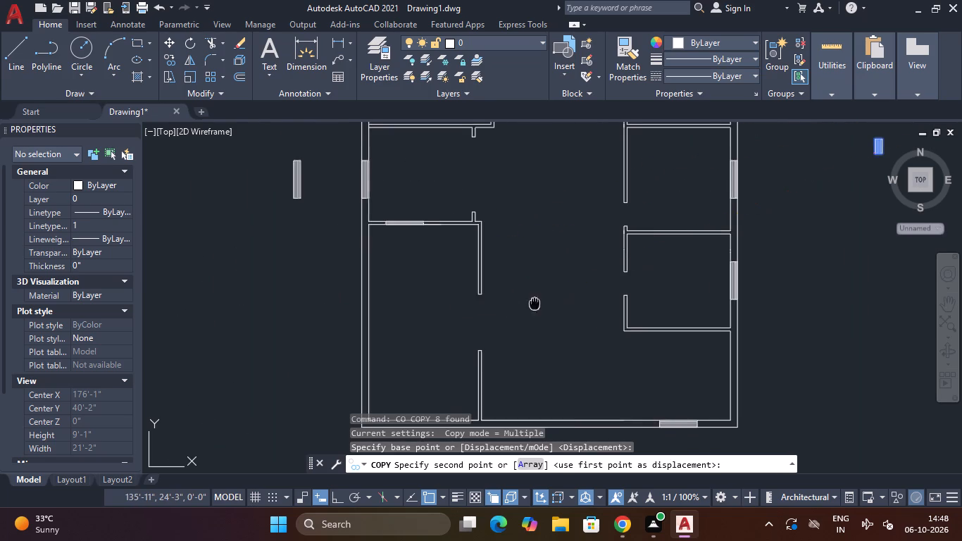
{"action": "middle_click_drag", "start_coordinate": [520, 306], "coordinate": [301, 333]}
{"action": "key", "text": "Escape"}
Draw a 4" wide, 1'6" tall rectangle just below the small 9" wide window symbol.
{"action": "scroll", "coordinate": [687, 142], "scroll_direction": "up", "scroll_amount": 1}
{"action": "middle_click_drag", "start_coordinate": [680, 158], "coordinate": [624, 139]}
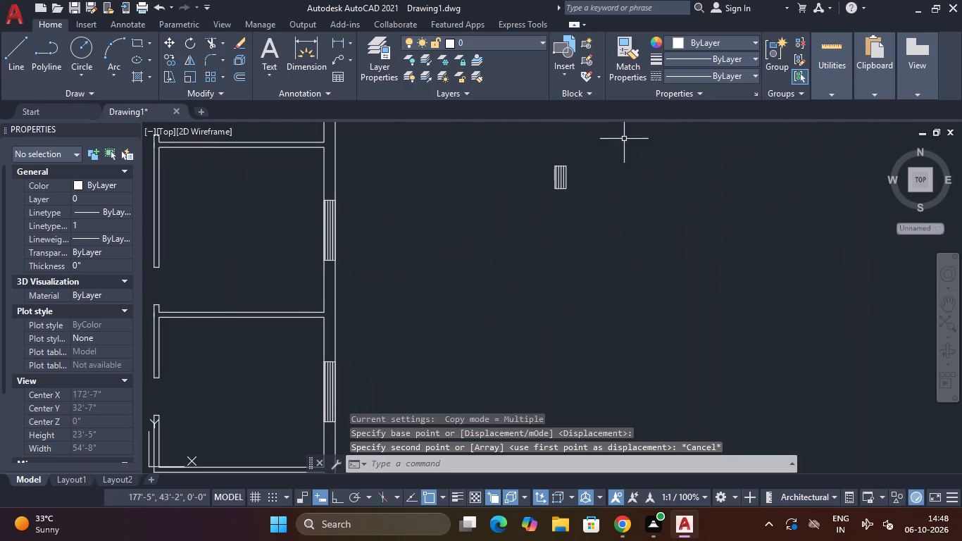
{"action": "scroll", "coordinate": [591, 157], "scroll_direction": "up", "scroll_amount": 2}
{"action": "scroll", "coordinate": [561, 221], "scroll_direction": "up", "scroll_amount": 2}
{"action": "scroll", "coordinate": [561, 221], "scroll_direction": "down", "scroll_amount": 3}
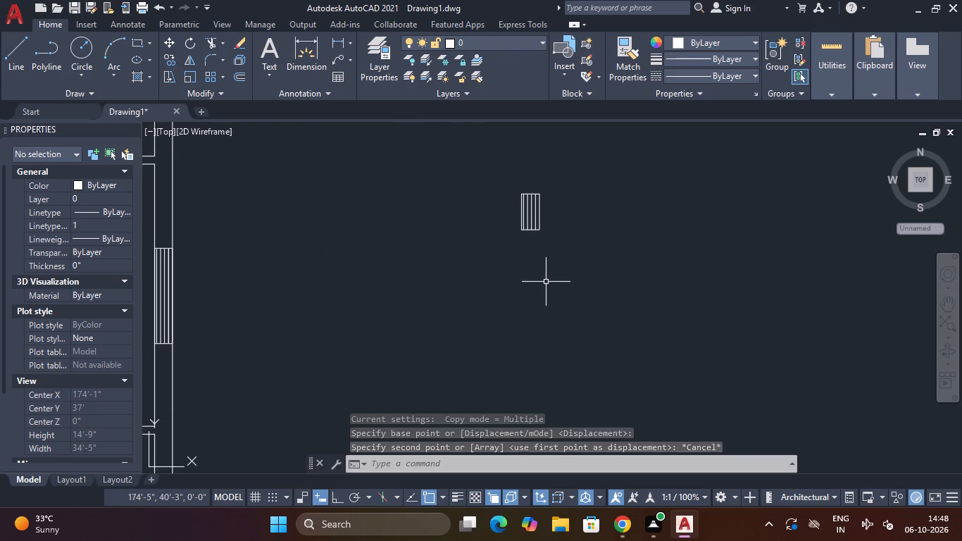
{"action": "type", "text": "REC"}
{"action": "key", "text": "space"}
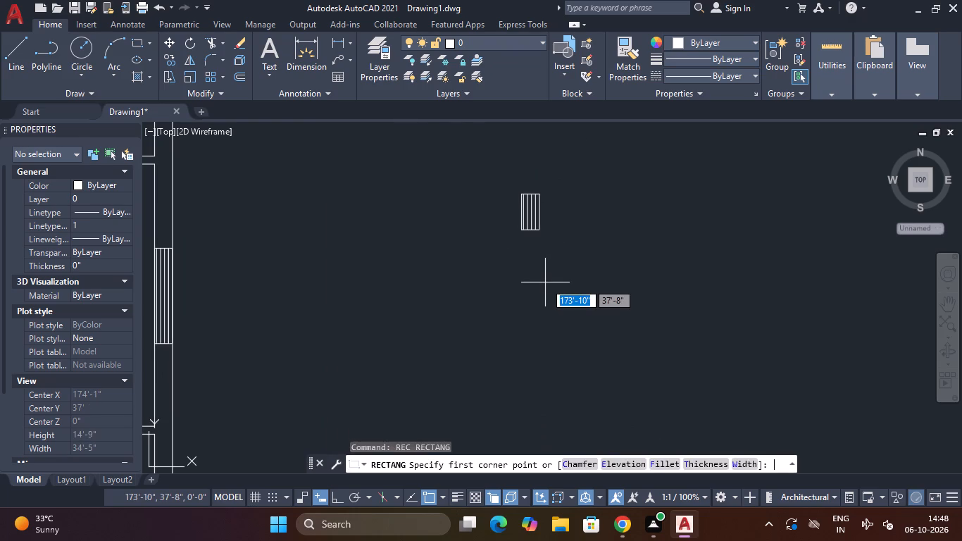
{"action": "left_click", "coordinate": [524, 261]}
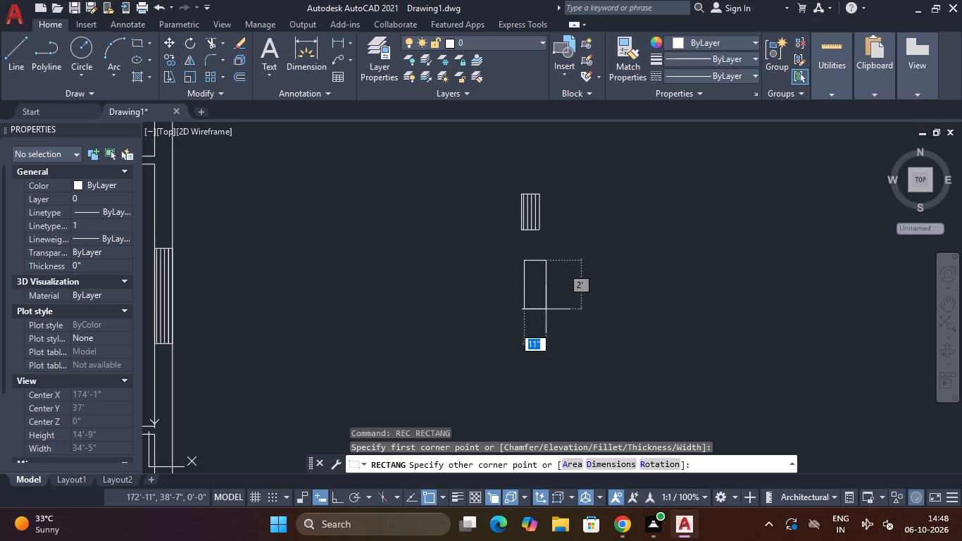
{"action": "key", "text": "Tab"}
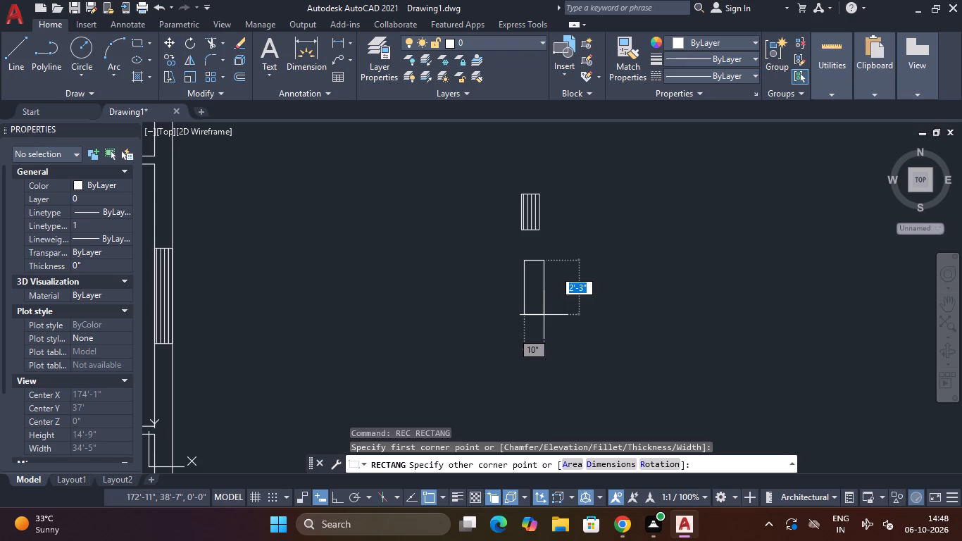
{"action": "type", "text": "1'"}
{"action": "key", "text": "6"}
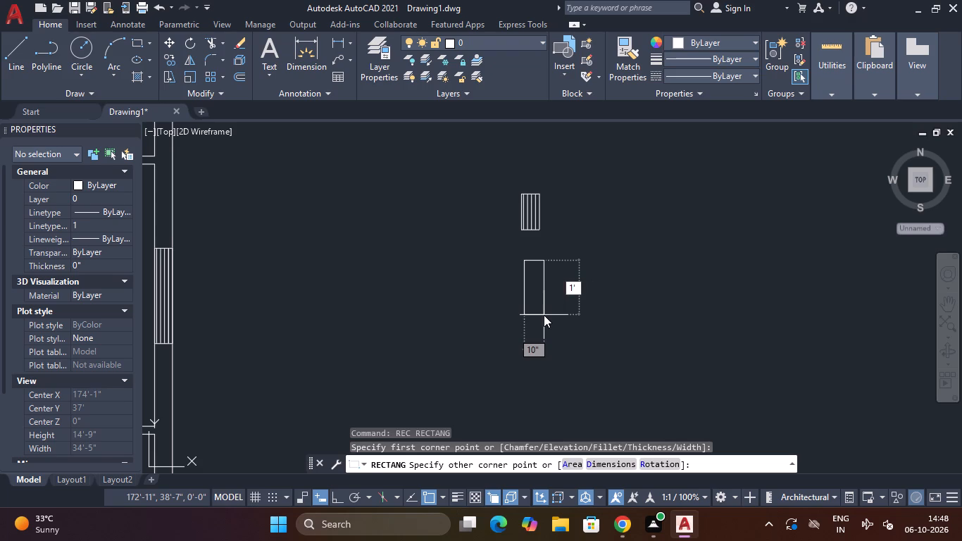
{"action": "key", "text": "shift+quotedbl"}
{"action": "key", "text": "Tab"}
{"action": "type", "text": "4\""}
{"action": "key", "text": "Return"}
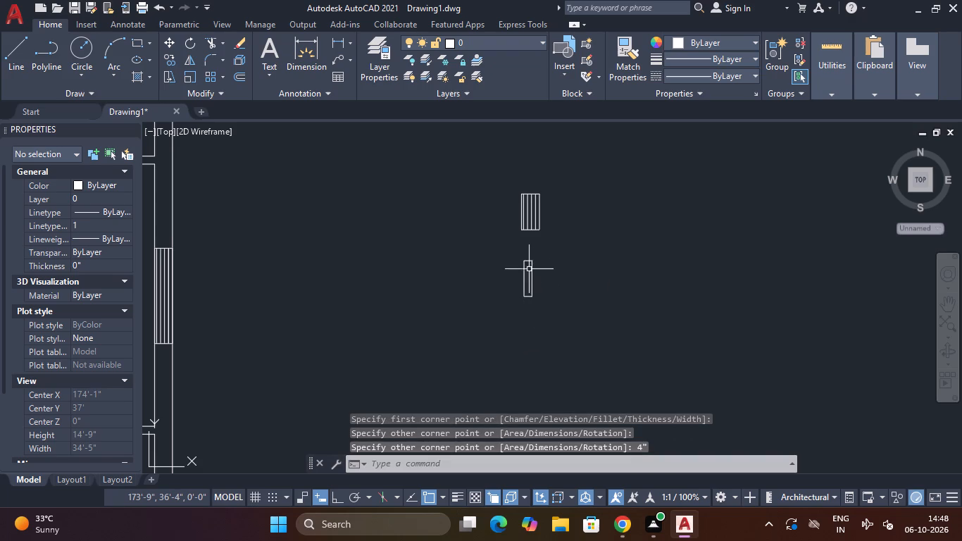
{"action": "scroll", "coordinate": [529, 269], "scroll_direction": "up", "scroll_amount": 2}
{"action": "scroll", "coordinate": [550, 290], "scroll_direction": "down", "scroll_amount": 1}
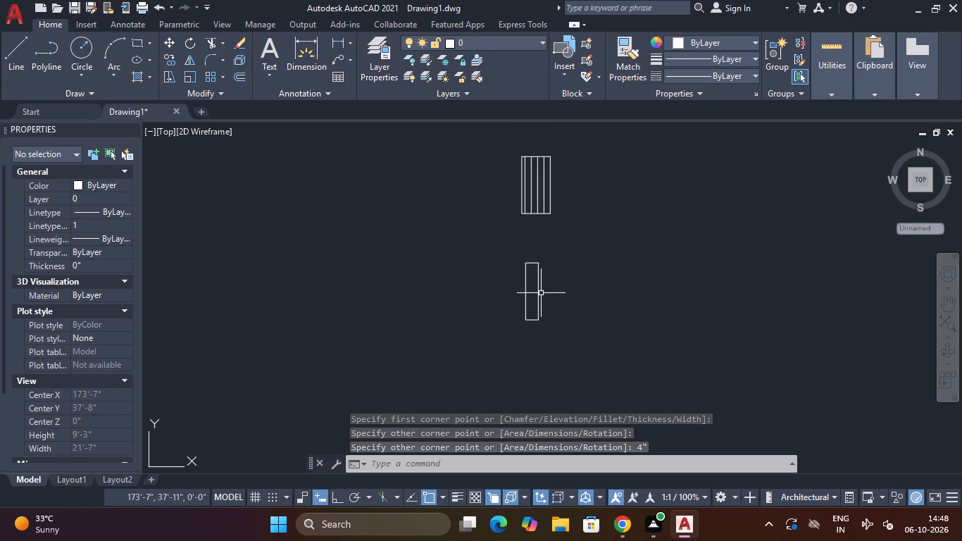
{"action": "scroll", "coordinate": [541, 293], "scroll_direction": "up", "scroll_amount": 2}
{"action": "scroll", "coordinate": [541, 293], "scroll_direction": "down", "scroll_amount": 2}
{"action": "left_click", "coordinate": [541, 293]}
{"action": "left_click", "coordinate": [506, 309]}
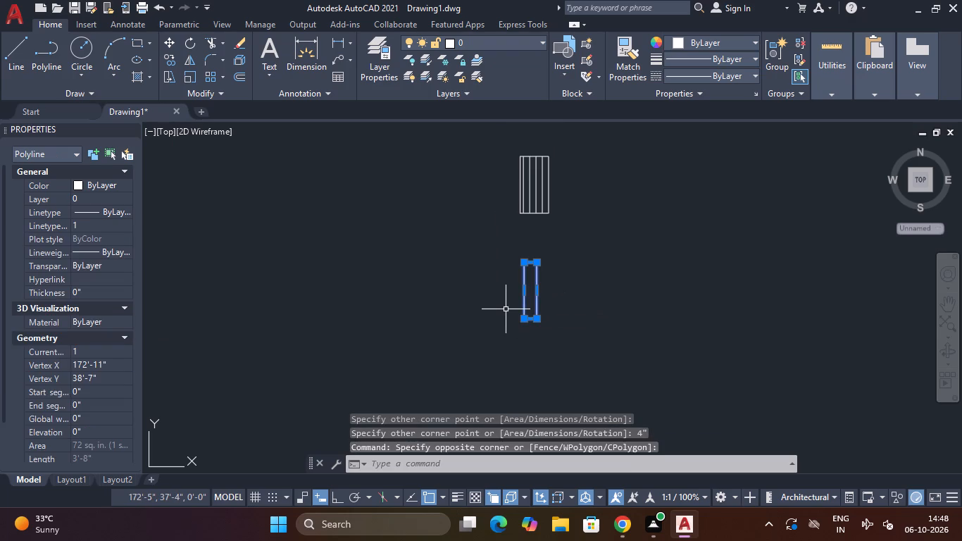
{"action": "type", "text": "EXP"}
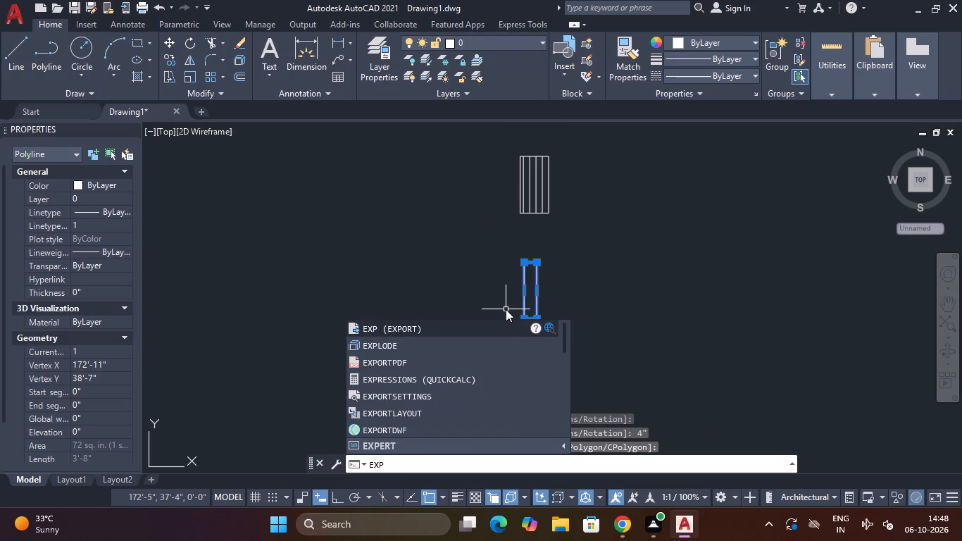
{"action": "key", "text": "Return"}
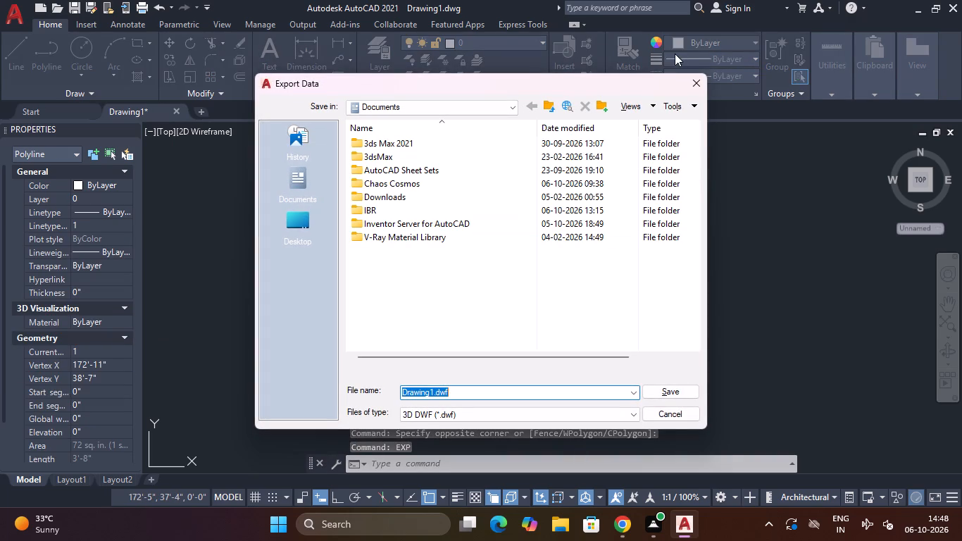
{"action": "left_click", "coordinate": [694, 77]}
Explode the 4" by 1'6" rectangle into separate lines.
{"action": "left_click", "coordinate": [615, 249]}
{"action": "left_click", "coordinate": [439, 350]}
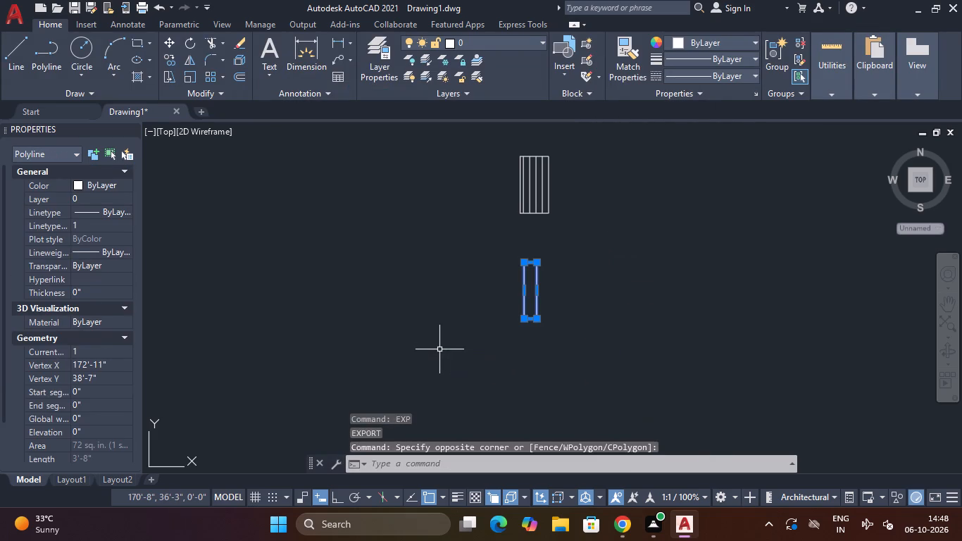
{"action": "type", "text": "EXPLO"}
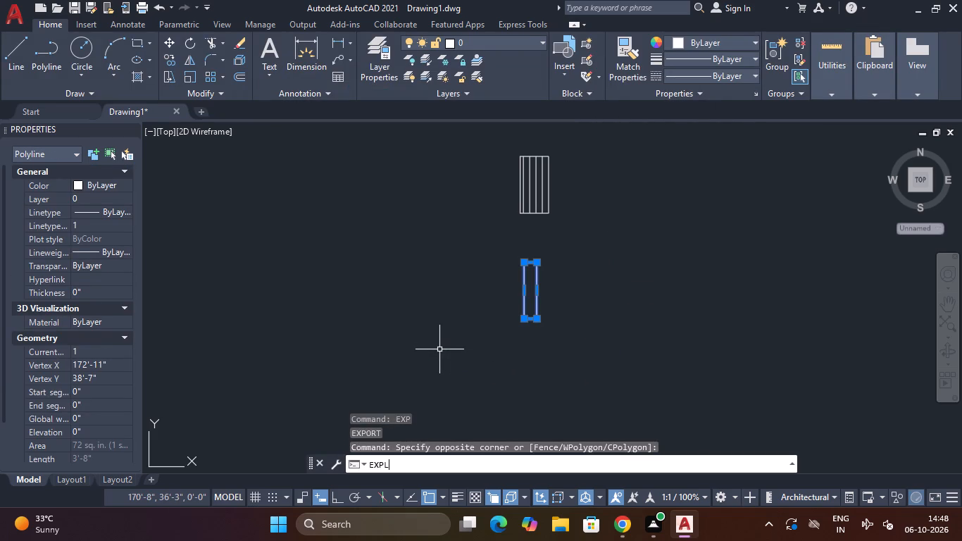
{"action": "key", "text": "Return"}
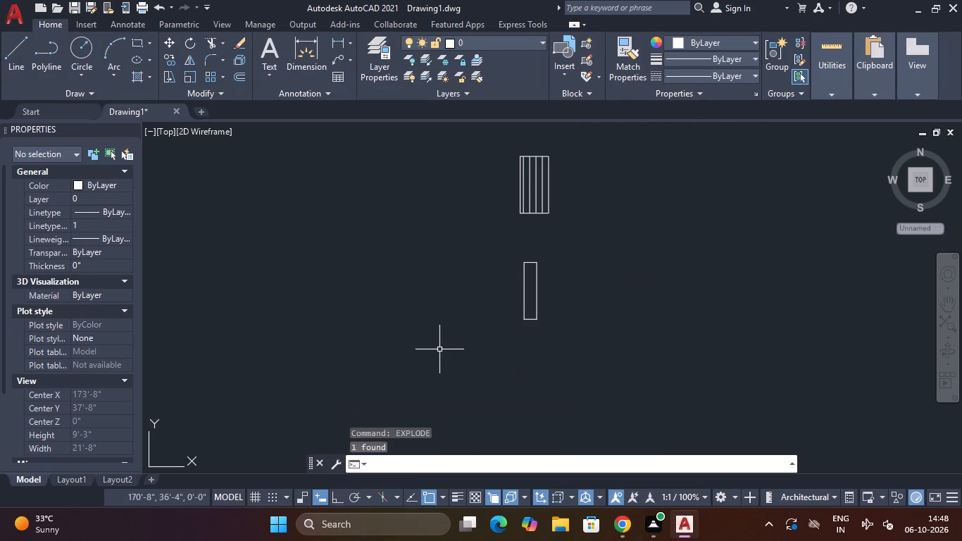
Offset the right edge of the exploded 4" by 1'6" rectangle inward by 2" to form its centre line.
{"action": "type", "text": "O"}
{"action": "key", "text": "space"}
{"action": "key", "text": "space"}
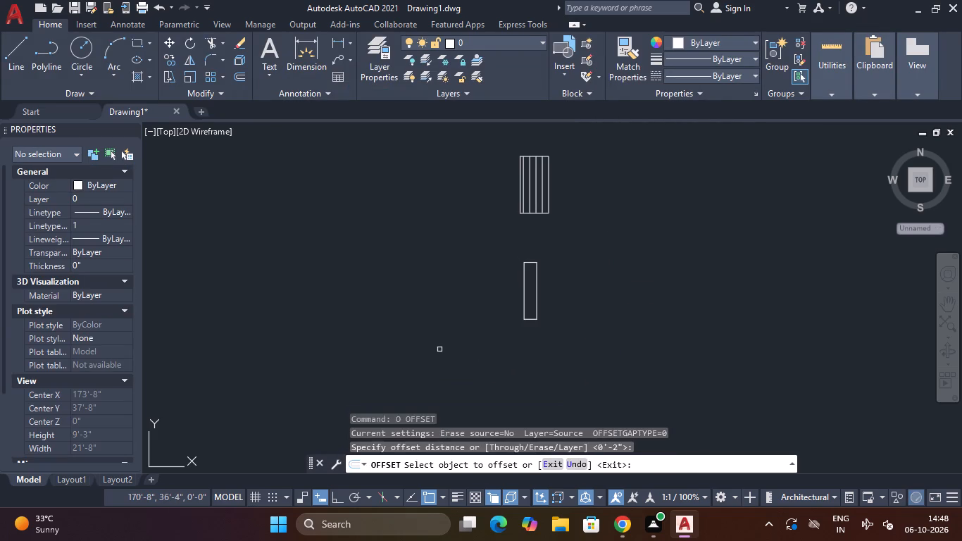
{"action": "scroll", "coordinate": [523, 282], "scroll_direction": "up", "scroll_amount": 1}
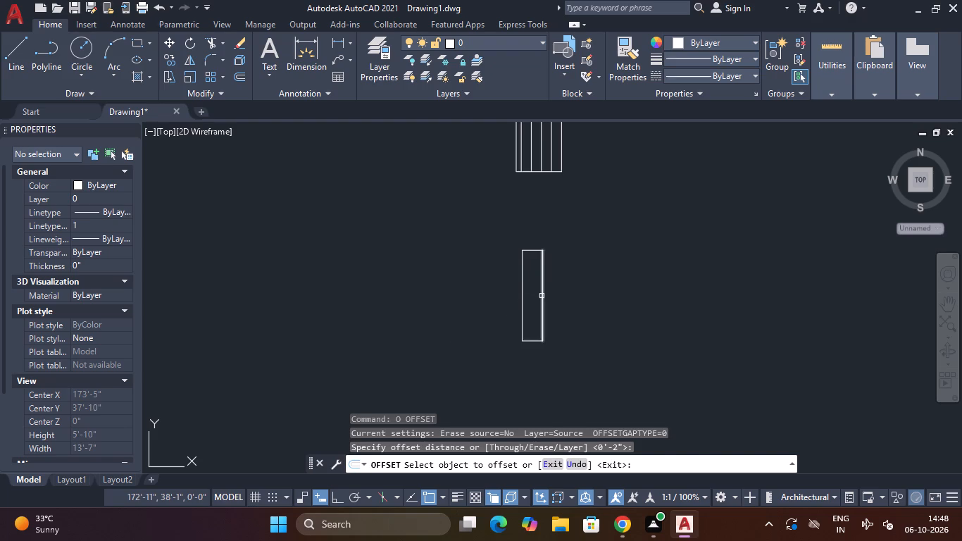
{"action": "left_click", "coordinate": [543, 297]}
{"action": "left_click", "coordinate": [536, 299]}
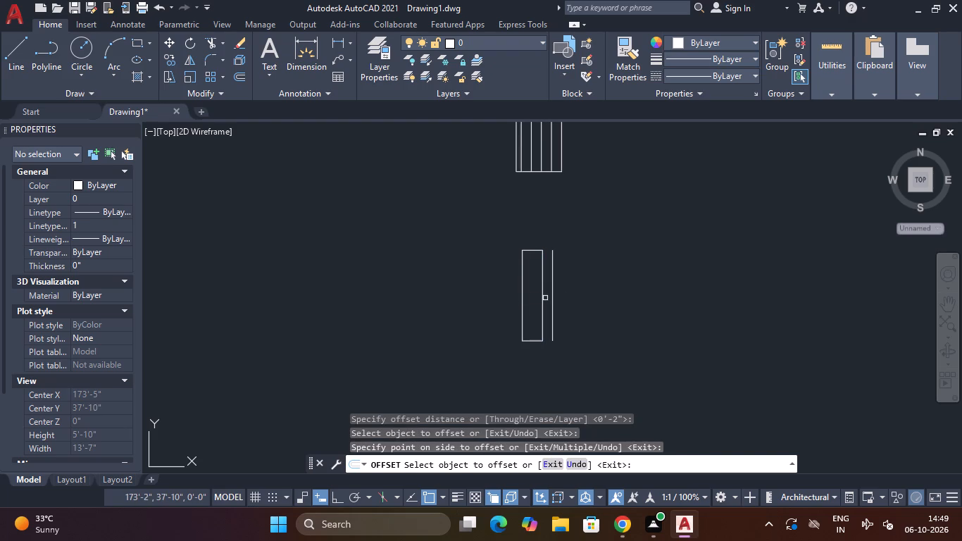
{"action": "scroll", "coordinate": [546, 297], "scroll_direction": "up", "scroll_amount": 3}
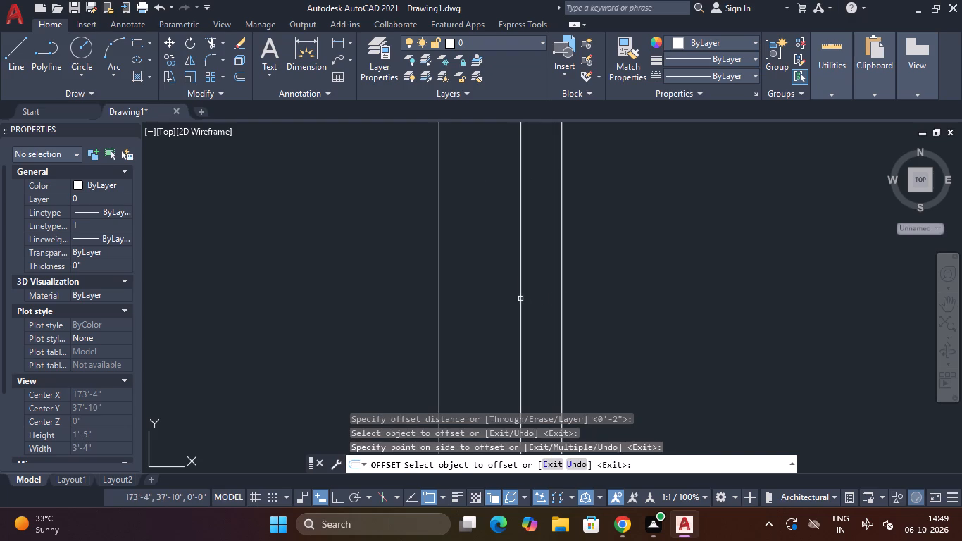
{"action": "left_click", "coordinate": [520, 299]}
{"action": "left_click", "coordinate": [484, 302]}
{"action": "left_click", "coordinate": [477, 304]}
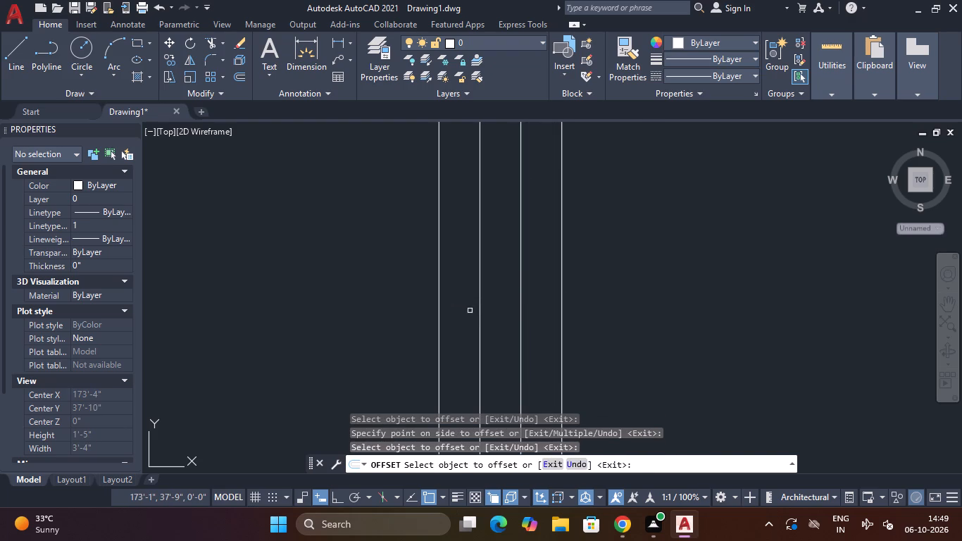
{"action": "left_click", "coordinate": [479, 313]}
{"action": "key", "text": "Escape"}
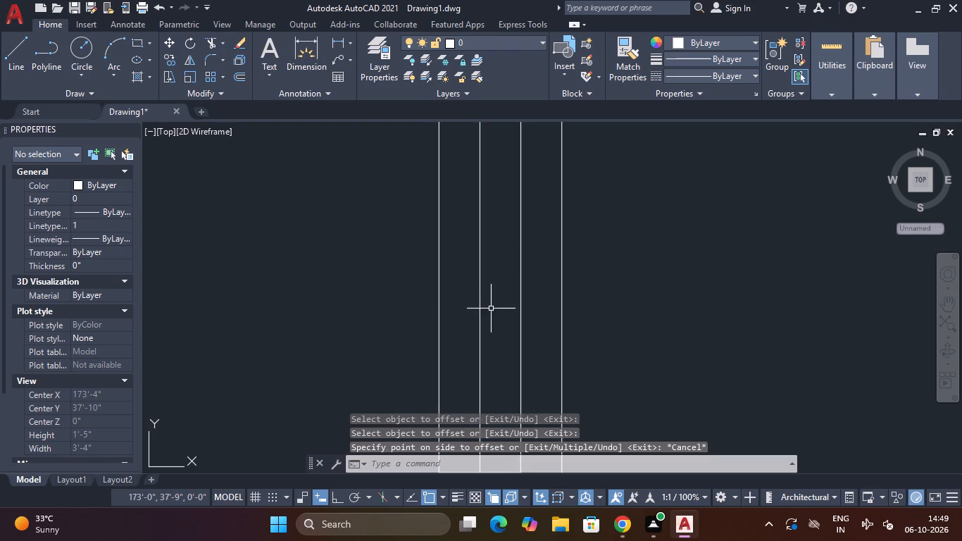
Erase the stray offset line just outside the 4" rectangle's right edge.
{"action": "scroll", "coordinate": [492, 306], "scroll_direction": "down", "scroll_amount": 2}
{"action": "left_click", "coordinate": [534, 300]}
{"action": "left_click", "coordinate": [514, 306]}
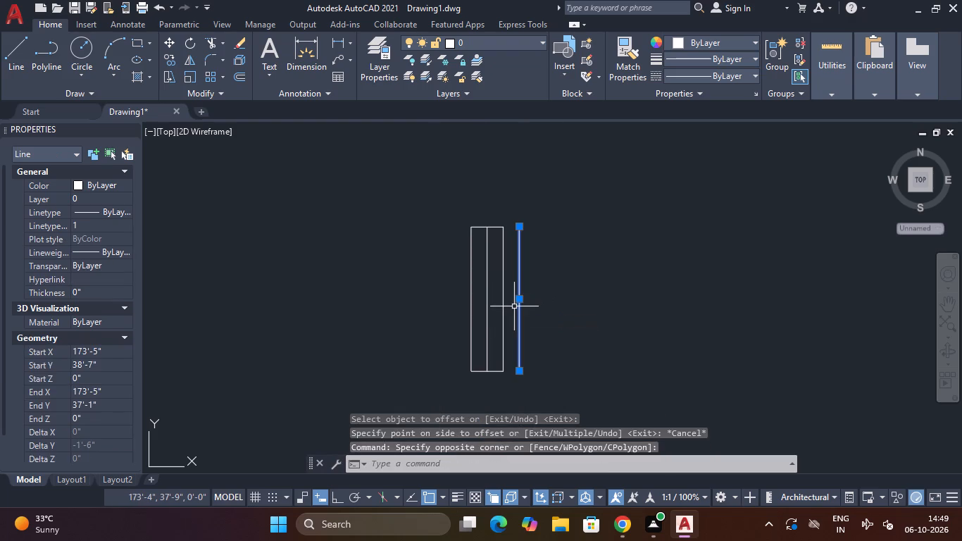
{"action": "key", "text": "Delete"}
{"action": "key", "text": "Delete"}
{"action": "key", "text": "Escape"}
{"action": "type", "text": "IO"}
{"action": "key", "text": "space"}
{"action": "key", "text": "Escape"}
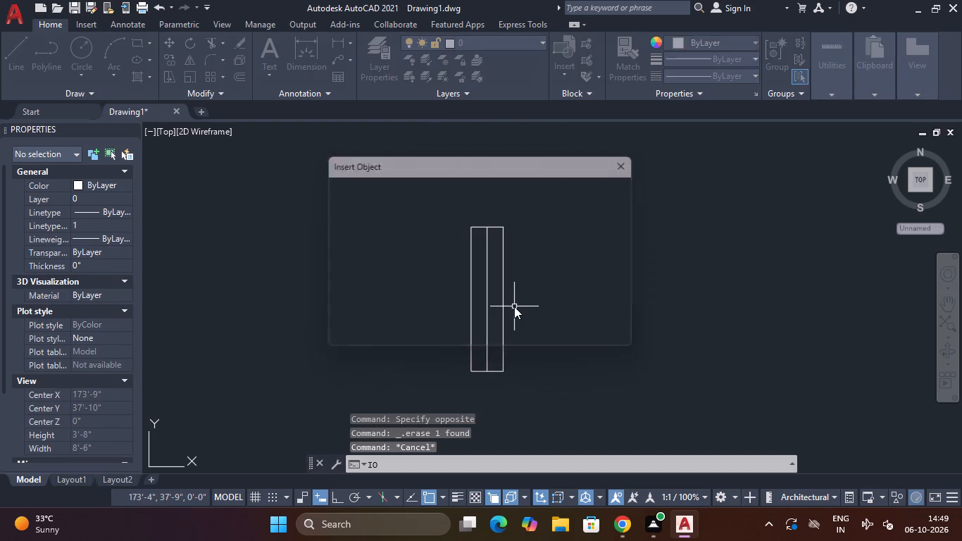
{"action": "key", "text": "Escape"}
Offset the 4" rectangle's centre line 1" to each side to complete the narrow window symbol.
{"action": "type", "text": "O"}
{"action": "key", "text": "space"}
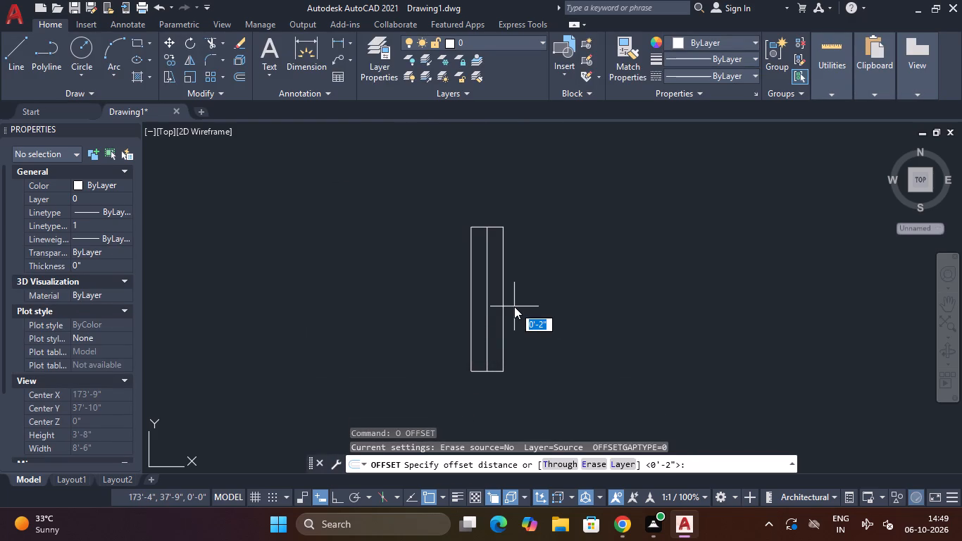
{"action": "type", "text": "1\""}
{"action": "key", "text": "Return"}
{"action": "scroll", "coordinate": [513, 306], "scroll_direction": "up", "scroll_amount": 1}
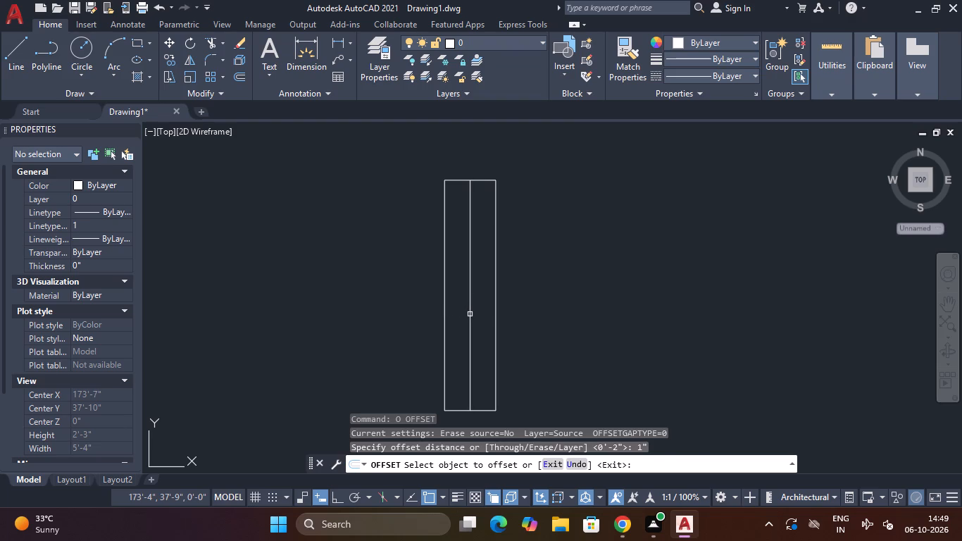
{"action": "left_click", "coordinate": [471, 315]}
{"action": "left_click", "coordinate": [482, 318]}
{"action": "left_click", "coordinate": [469, 321]}
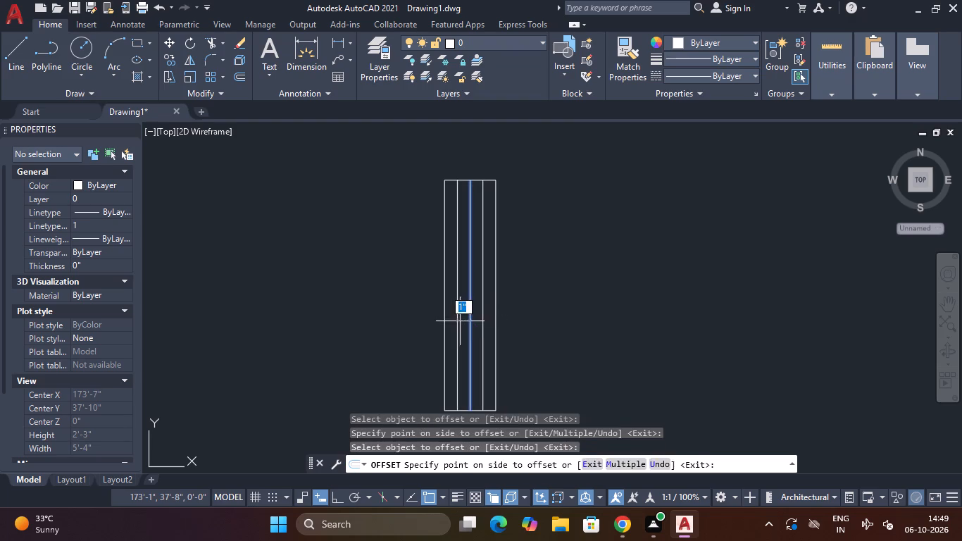
{"action": "left_click", "coordinate": [459, 321]}
{"action": "key", "text": "Escape"}
{"action": "key", "text": "Escape"}
Join all the lines of the narrow 4" by 1'6" window symbol.
{"action": "left_click", "coordinate": [555, 172]}
{"action": "left_click", "coordinate": [437, 275]}
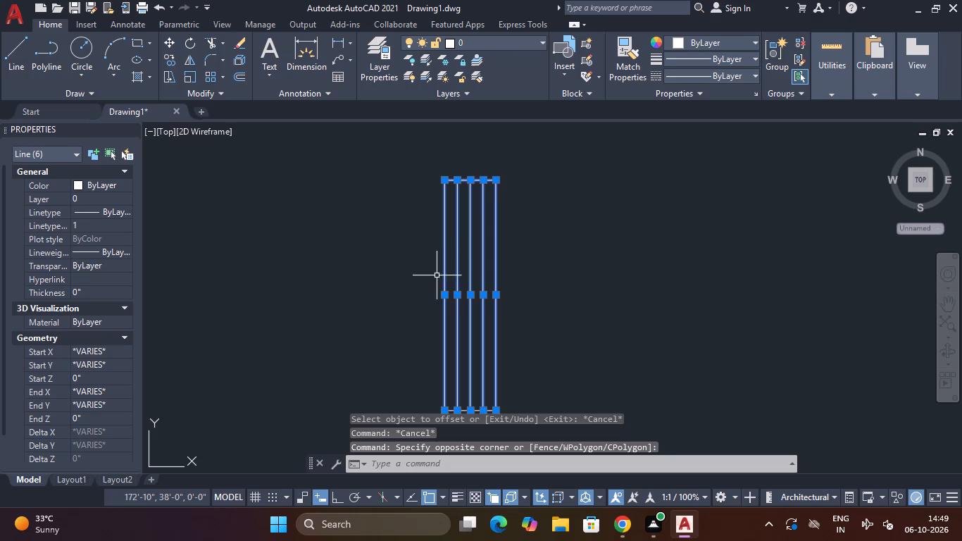
{"action": "scroll", "coordinate": [569, 241], "scroll_direction": "down", "scroll_amount": 1}
{"action": "left_click", "coordinate": [566, 191]}
{"action": "left_click", "coordinate": [464, 368]}
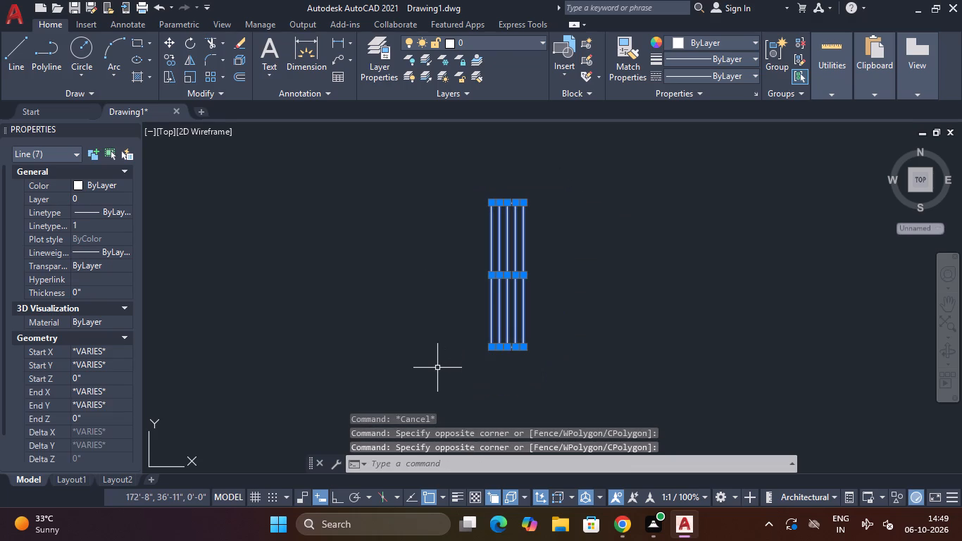
{"action": "type", "text": "J"}
{"action": "key", "text": "space"}
{"action": "scroll", "coordinate": [462, 359], "scroll_direction": "down", "scroll_amount": 3}
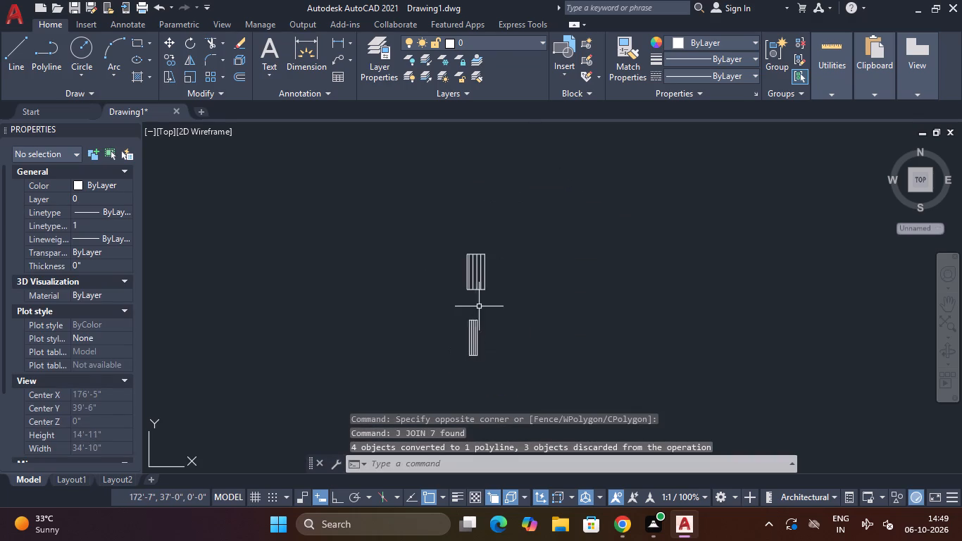
Copy the 4" window symbol from its lower-right corner to the end of the lower-left room's partition above the opening.
{"action": "scroll", "coordinate": [482, 309], "scroll_direction": "up", "scroll_amount": 1}
{"action": "left_click", "coordinate": [487, 322]}
{"action": "left_click", "coordinate": [382, 453]}
{"action": "key", "text": "Escape"}
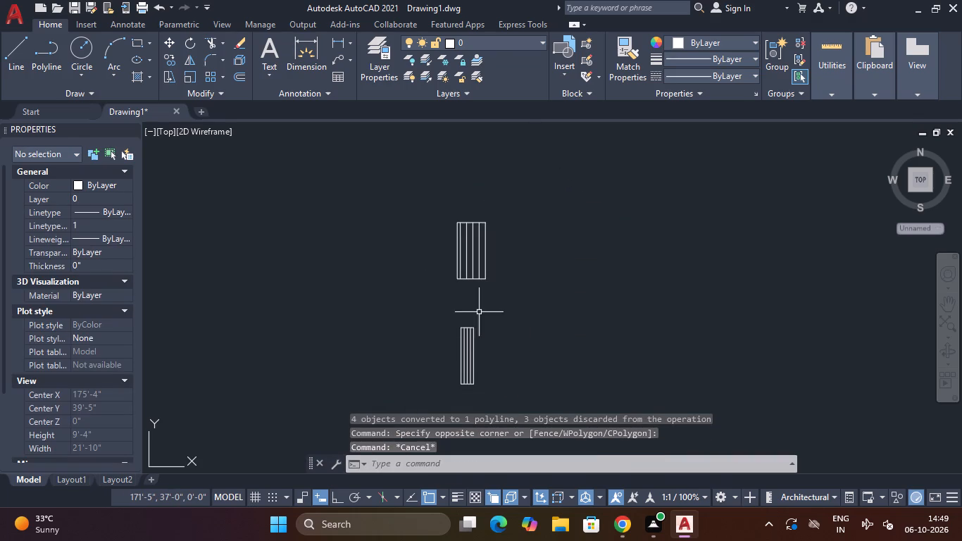
{"action": "left_click", "coordinate": [479, 312]}
{"action": "left_click", "coordinate": [422, 391]}
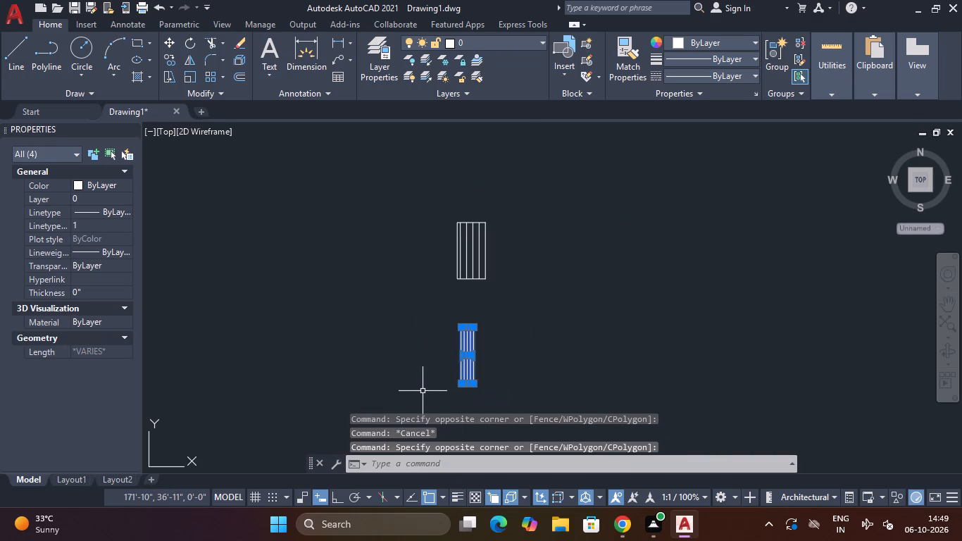
{"action": "type", "text": "CO"}
{"action": "key", "text": "space"}
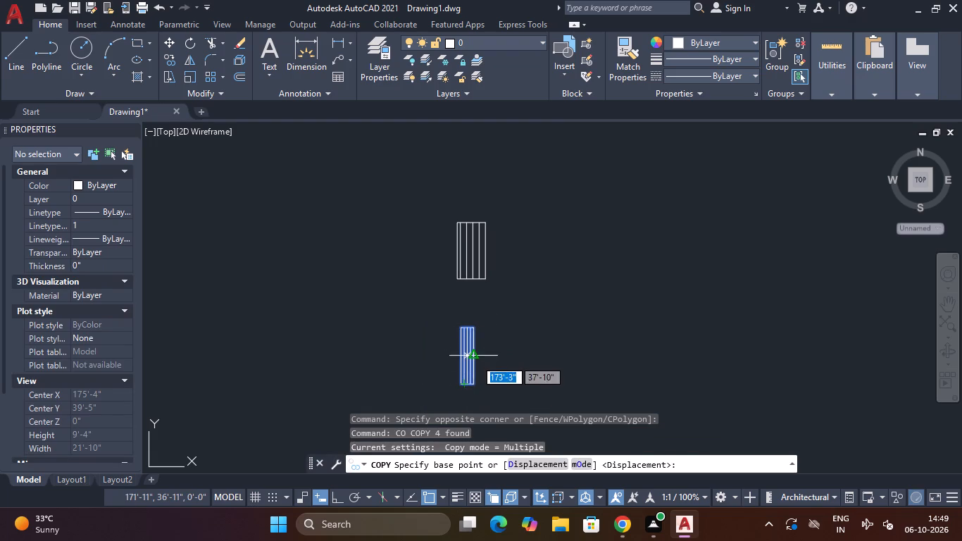
{"action": "left_click", "coordinate": [473, 386]}
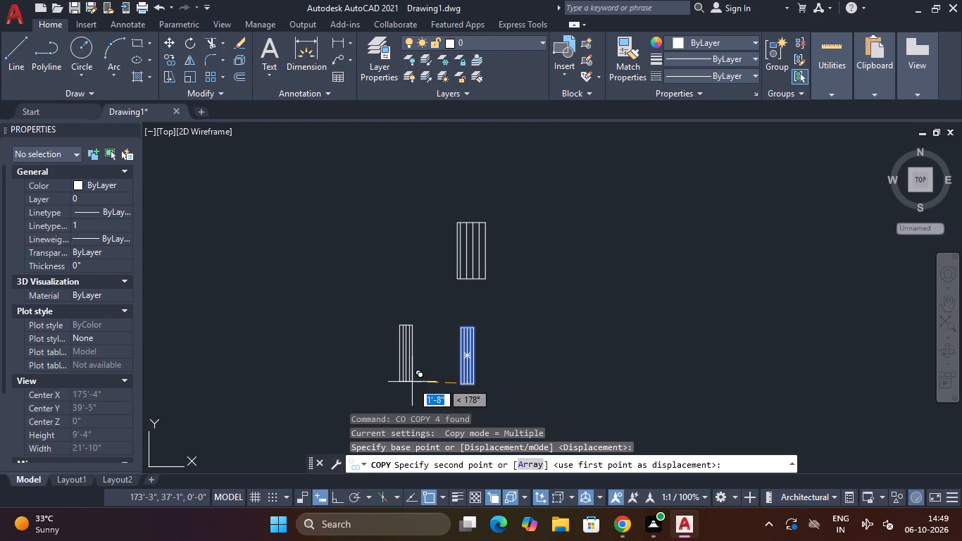
{"action": "middle_click_drag", "start_coordinate": [412, 382], "coordinate": [642, 280]}
{"action": "scroll", "coordinate": [644, 280], "scroll_direction": "down", "scroll_amount": 2}
{"action": "middle_click_drag", "start_coordinate": [373, 321], "coordinate": [434, 177]}
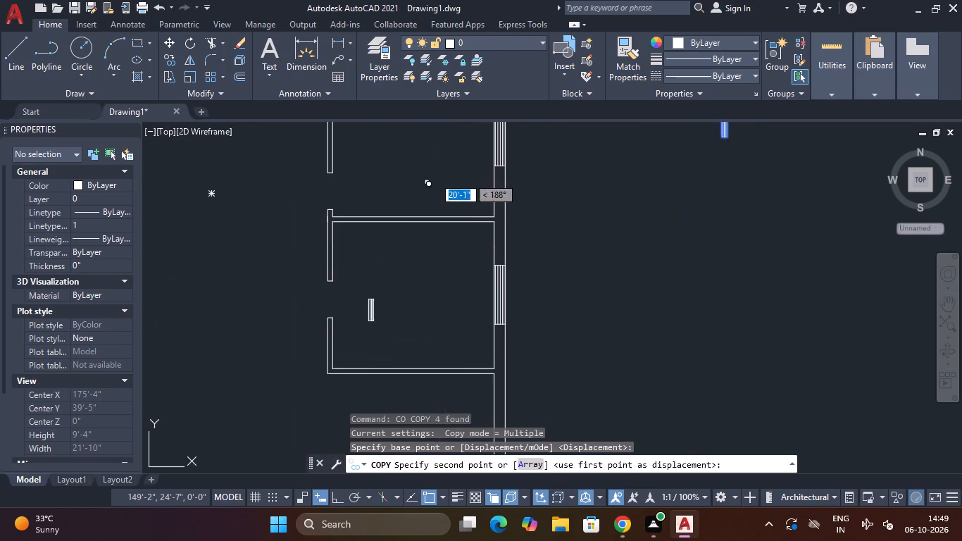
{"action": "scroll", "coordinate": [385, 303], "scroll_direction": "down", "scroll_amount": 2}
{"action": "scroll", "coordinate": [274, 316], "scroll_direction": "up", "scroll_amount": 3}
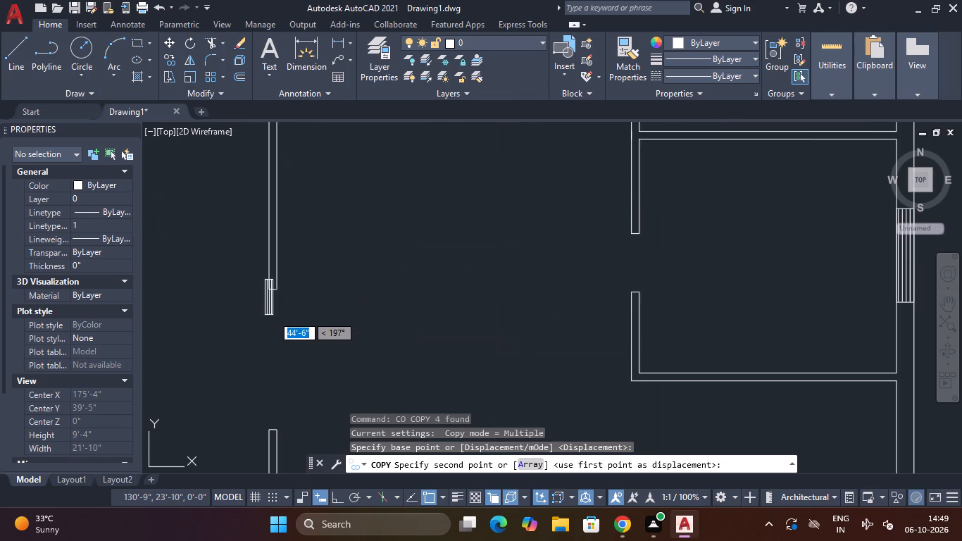
{"action": "middle_click_drag", "start_coordinate": [283, 314], "coordinate": [301, 347]}
{"action": "scroll", "coordinate": [293, 319], "scroll_direction": "up", "scroll_amount": 3}
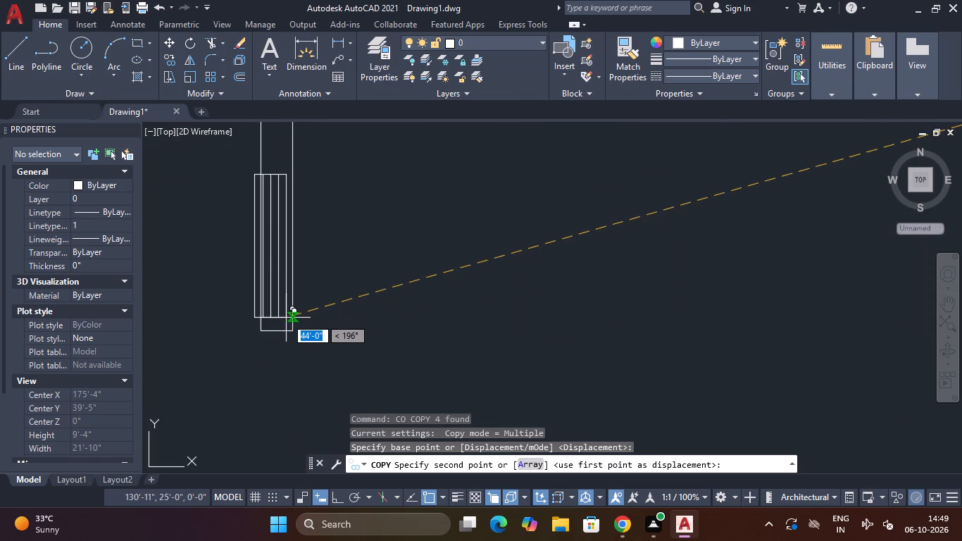
{"action": "left_click", "coordinate": [292, 335]}
{"action": "scroll", "coordinate": [298, 336], "scroll_direction": "down", "scroll_amount": 3}
{"action": "middle_click_drag", "start_coordinate": [332, 395], "coordinate": [406, 257]}
{"action": "key", "text": "Escape"}
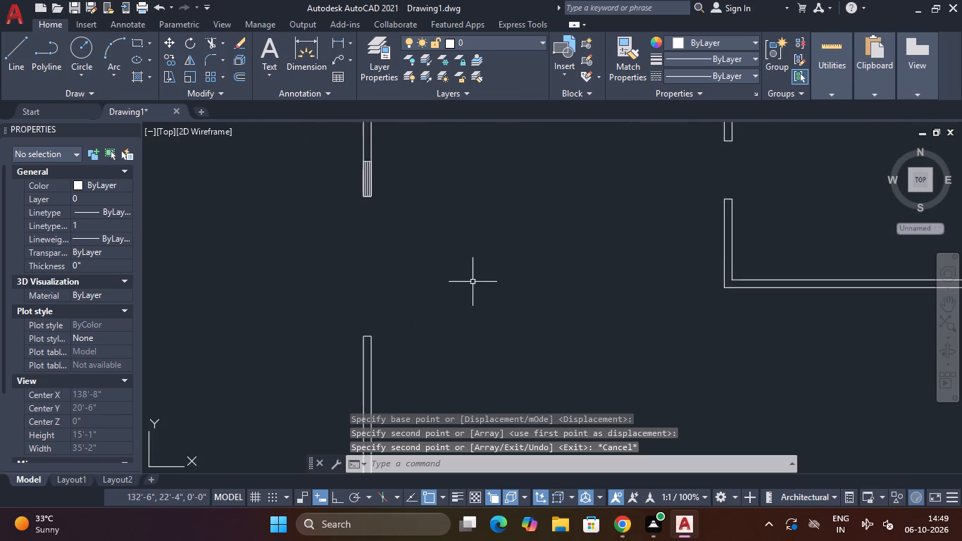
Copy the 4" window symbol from its upper-right corner to the top end of the lower-left room's partition below the opening.
{"action": "scroll", "coordinate": [475, 283], "scroll_direction": "down", "scroll_amount": 4}
{"action": "middle_click_drag", "start_coordinate": [487, 297], "coordinate": [368, 299]}
{"action": "scroll", "coordinate": [520, 199], "scroll_direction": "up", "scroll_amount": 3}
{"action": "left_click", "coordinate": [425, 292]}
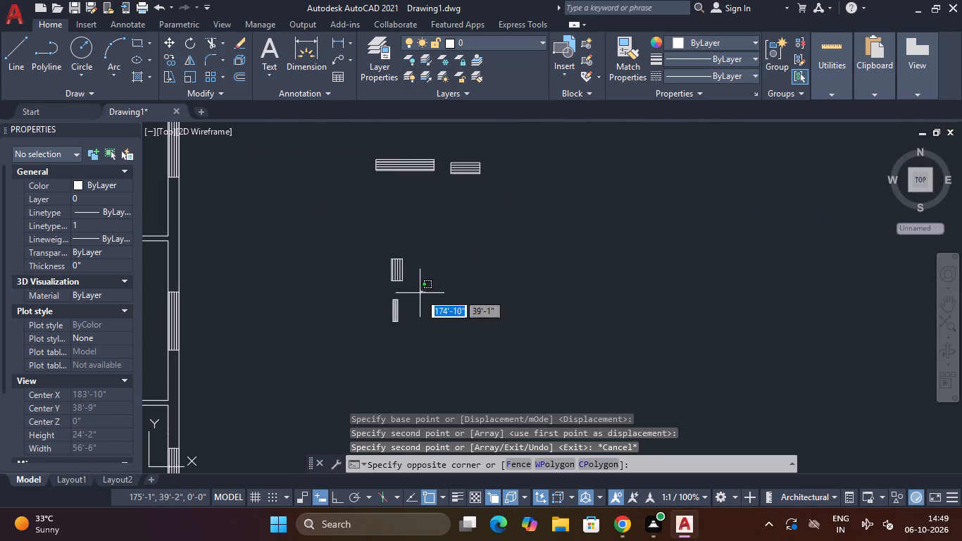
{"action": "left_click", "coordinate": [375, 326]}
{"action": "type", "text": "CO"}
{"action": "key", "text": "space"}
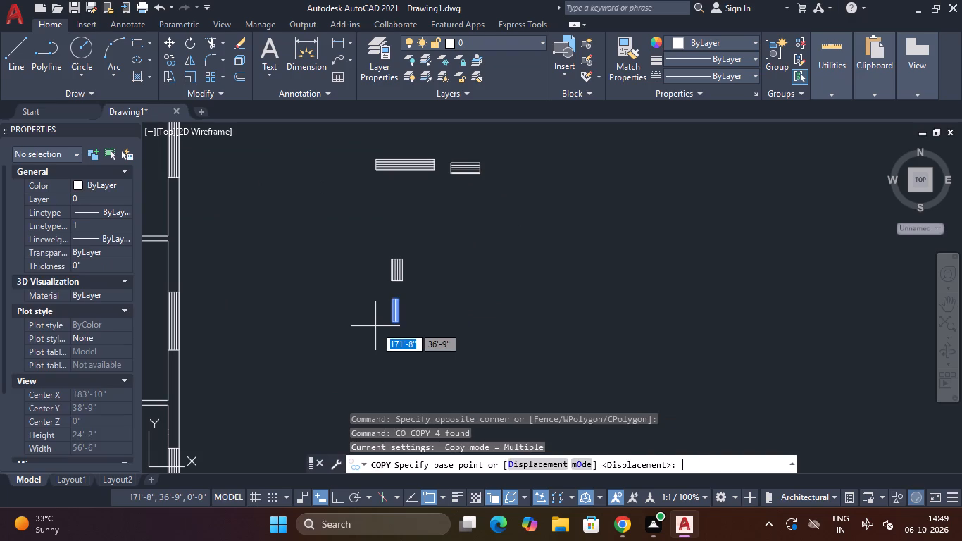
{"action": "scroll", "coordinate": [399, 304], "scroll_direction": "up", "scroll_amount": 4}
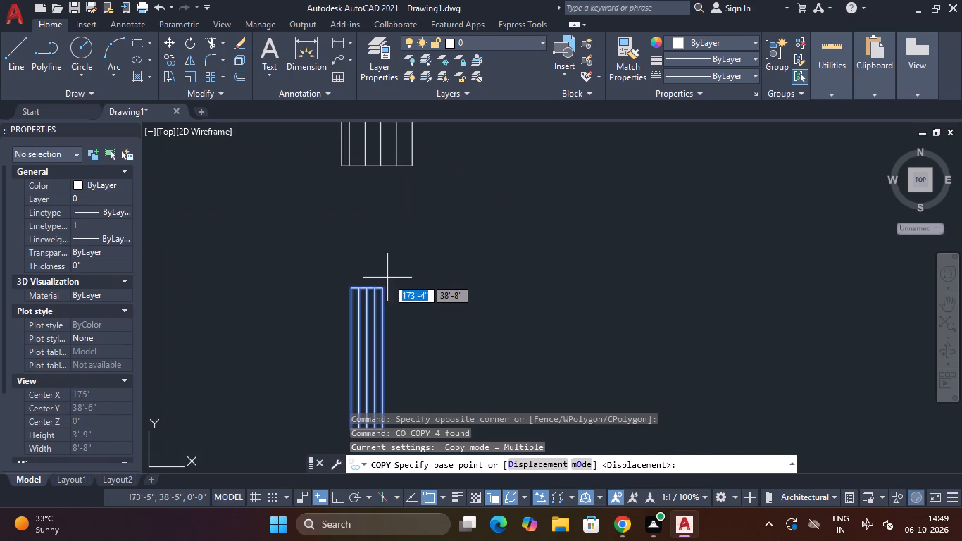
{"action": "left_click", "coordinate": [383, 290]}
{"action": "scroll", "coordinate": [396, 286], "scroll_direction": "down", "scroll_amount": 4}
{"action": "middle_click_drag", "start_coordinate": [388, 290], "coordinate": [523, 166]}
{"action": "scroll", "coordinate": [507, 175], "scroll_direction": "down", "scroll_amount": 3}
{"action": "scroll", "coordinate": [354, 255], "scroll_direction": "up", "scroll_amount": 4}
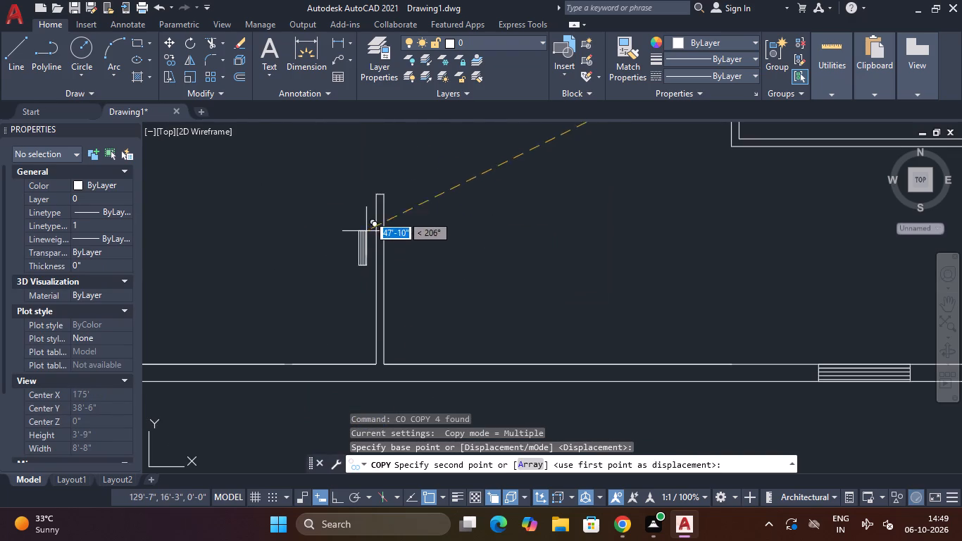
{"action": "scroll", "coordinate": [387, 196], "scroll_direction": "up", "scroll_amount": 3}
{"action": "left_click", "coordinate": [366, 187]}
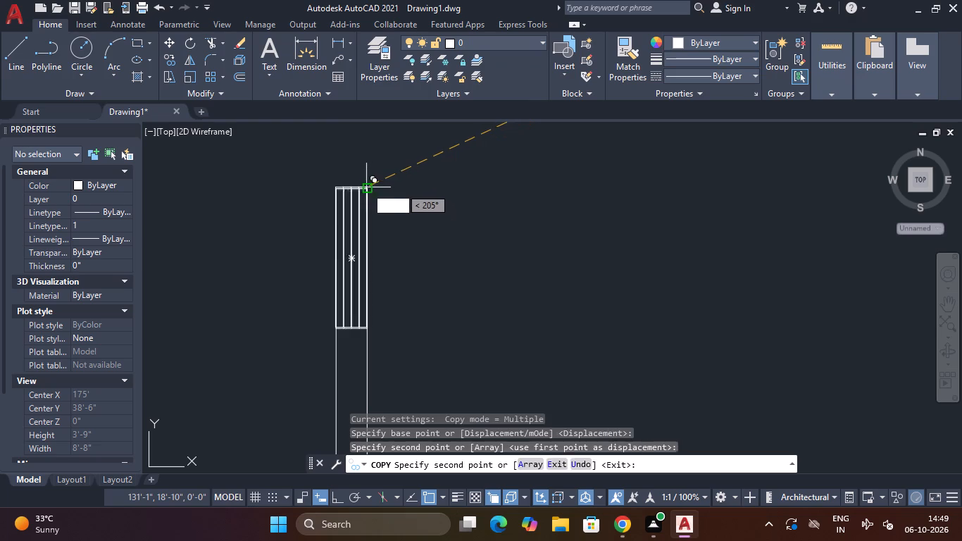
{"action": "scroll", "coordinate": [404, 206], "scroll_direction": "down", "scroll_amount": 2}
{"action": "key", "text": "Escape"}
Examine the lower-left room's walls and windows, and the overall floor plan.
{"action": "scroll", "coordinate": [439, 205], "scroll_direction": "down", "scroll_amount": 3}
{"action": "middle_click_drag", "start_coordinate": [447, 215], "coordinate": [442, 272]}
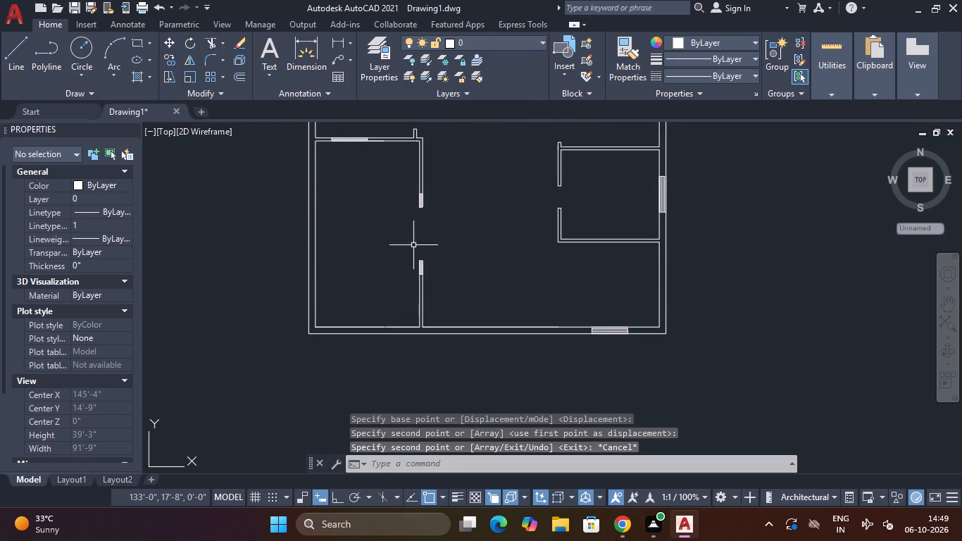
{"action": "scroll", "coordinate": [413, 245], "scroll_direction": "up", "scroll_amount": 2}
{"action": "scroll", "coordinate": [472, 257], "scroll_direction": "down", "scroll_amount": 2}
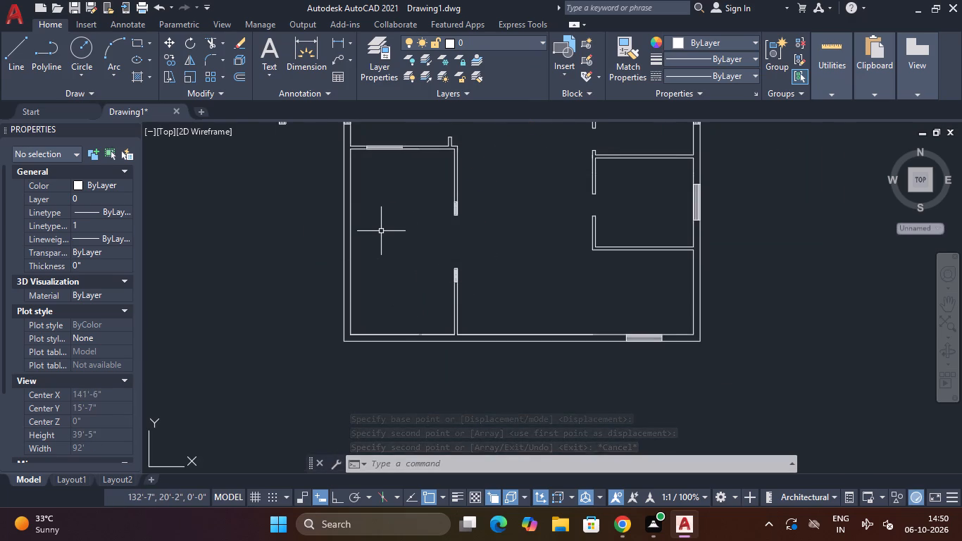
{"action": "scroll", "coordinate": [396, 182], "scroll_direction": "up", "scroll_amount": 2}
{"action": "middle_click_drag", "start_coordinate": [381, 179], "coordinate": [373, 300]}
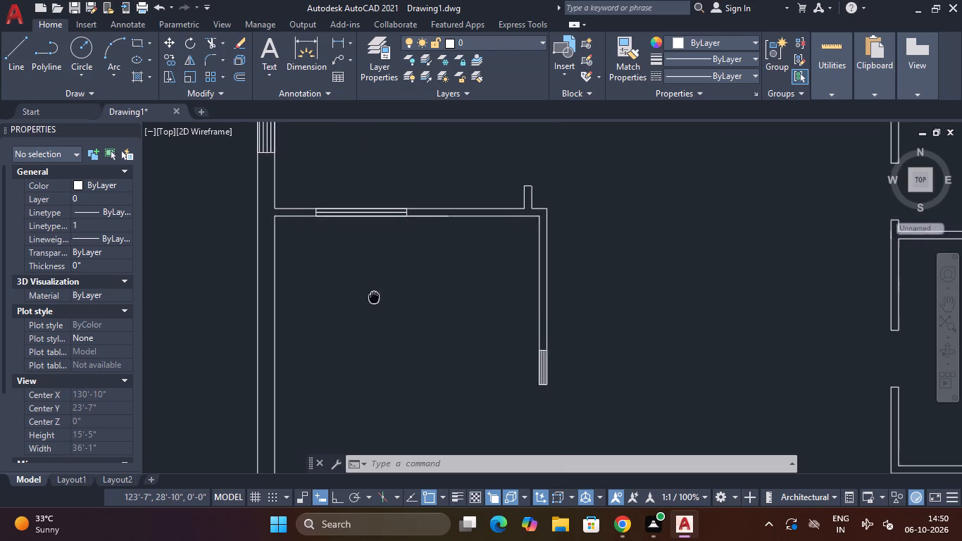
{"action": "middle_click_drag", "start_coordinate": [373, 300], "coordinate": [373, 304]}
{"action": "scroll", "coordinate": [373, 304], "scroll_direction": "up", "scroll_amount": 2}
{"action": "scroll", "coordinate": [373, 304], "scroll_direction": "down", "scroll_amount": 4}
{"action": "middle_click_drag", "start_coordinate": [380, 331], "coordinate": [418, 261]}
{"action": "scroll", "coordinate": [418, 256], "scroll_direction": "down", "scroll_amount": 2}
{"action": "middle_click_drag", "start_coordinate": [411, 307], "coordinate": [421, 273]}
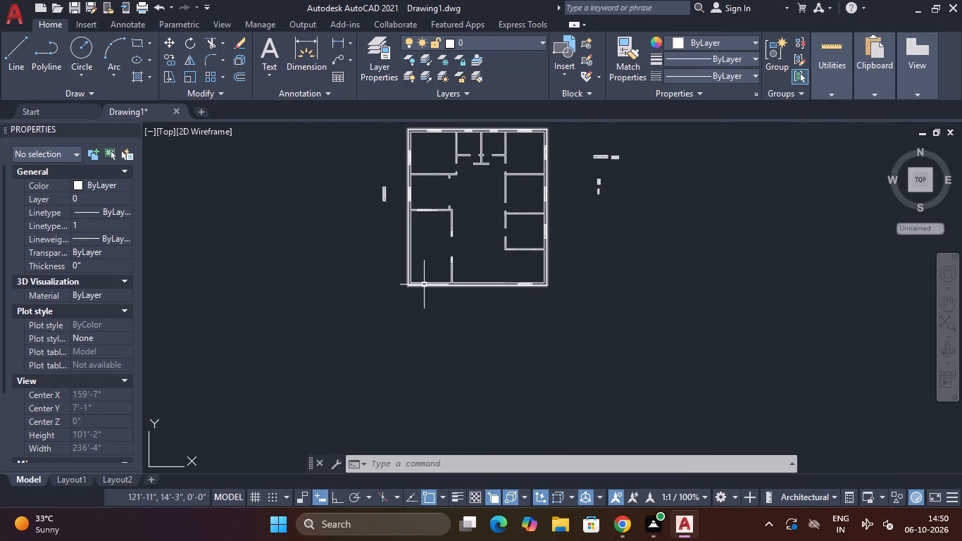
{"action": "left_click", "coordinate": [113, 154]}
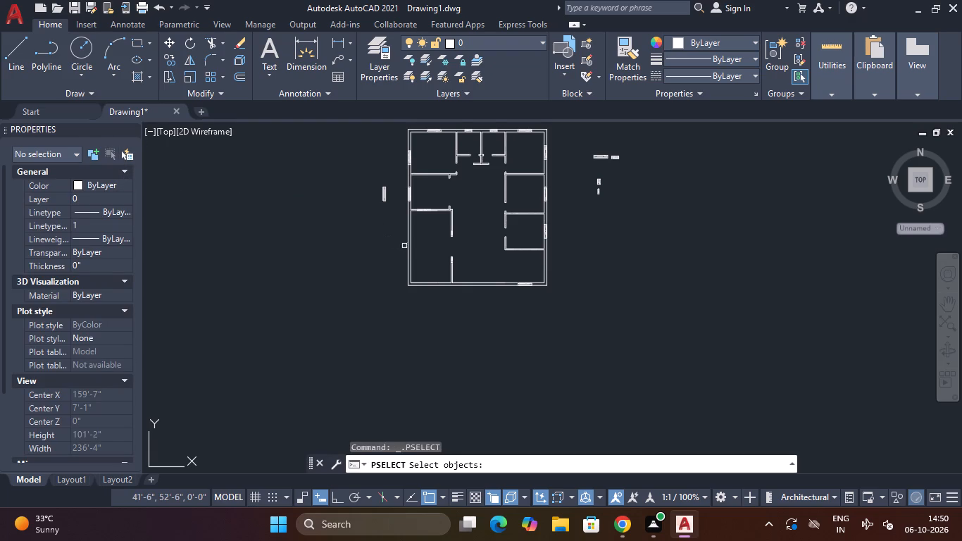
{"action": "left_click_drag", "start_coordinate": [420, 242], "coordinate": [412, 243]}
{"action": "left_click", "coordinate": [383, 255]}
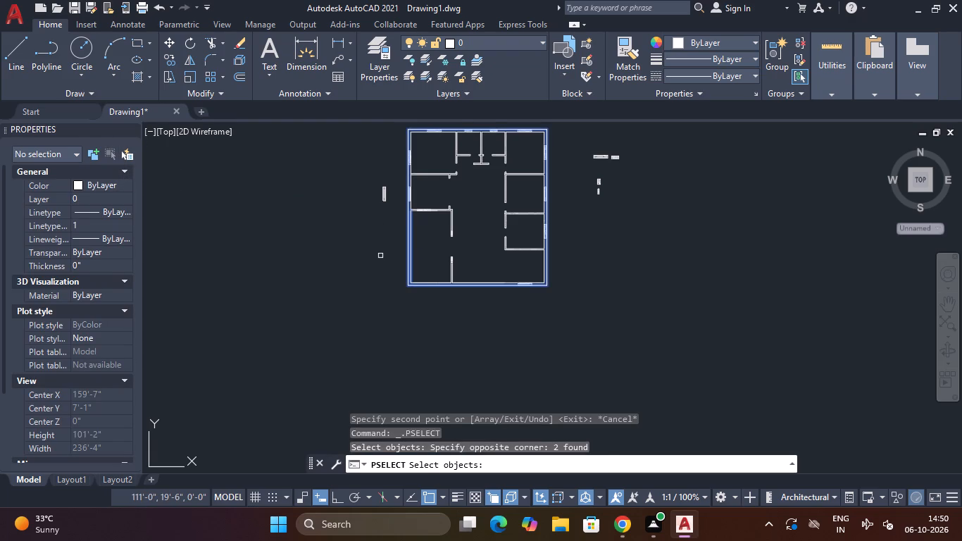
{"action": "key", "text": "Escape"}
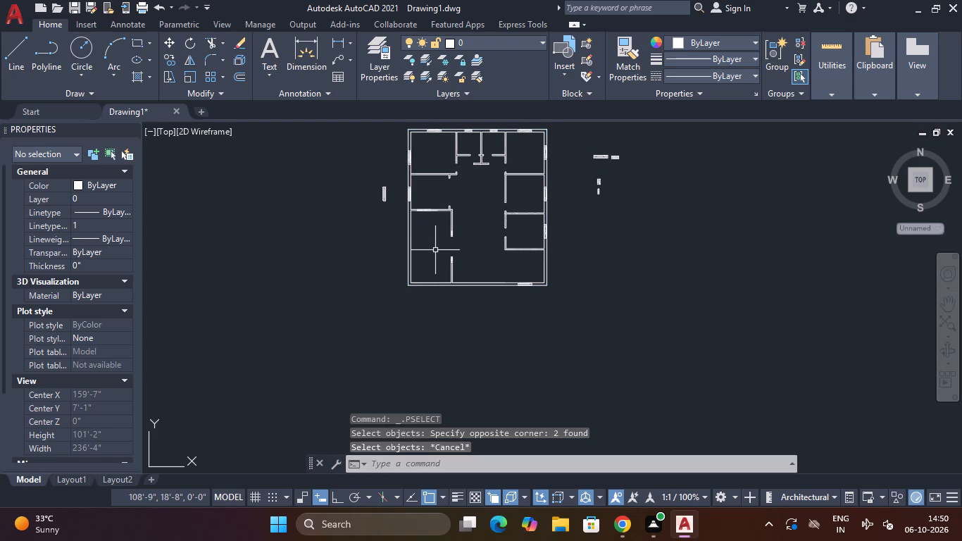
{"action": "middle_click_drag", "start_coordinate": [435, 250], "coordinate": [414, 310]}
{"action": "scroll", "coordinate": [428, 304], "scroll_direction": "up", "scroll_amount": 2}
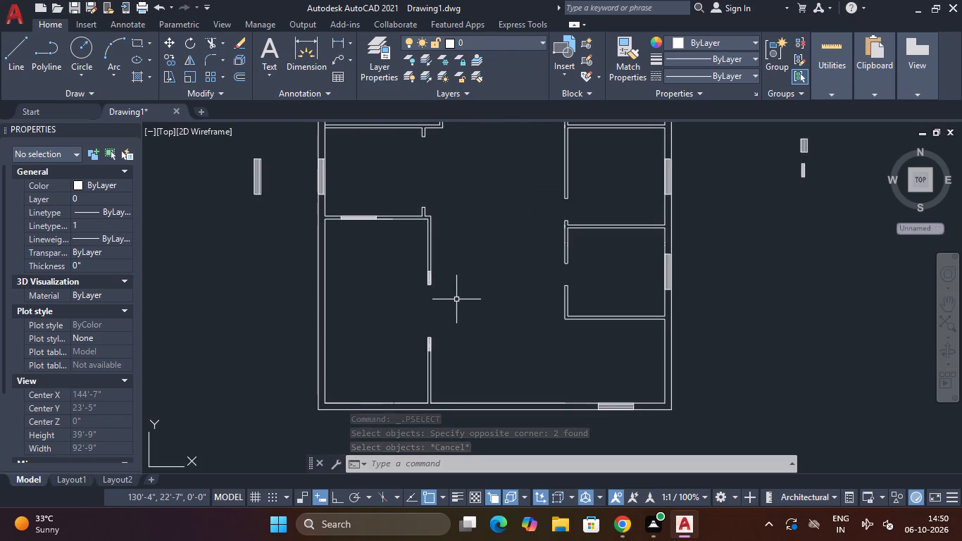
Draw a short line across the left outer wall, just below the lower-left room's top partition.
{"action": "middle_click_drag", "start_coordinate": [466, 258], "coordinate": [470, 266]}
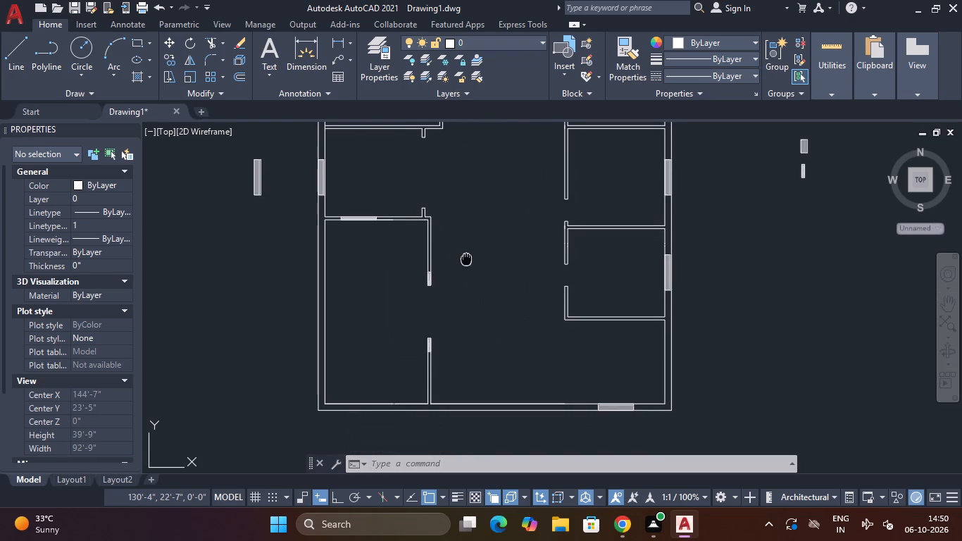
{"action": "middle_click_drag", "start_coordinate": [470, 266], "coordinate": [493, 212]}
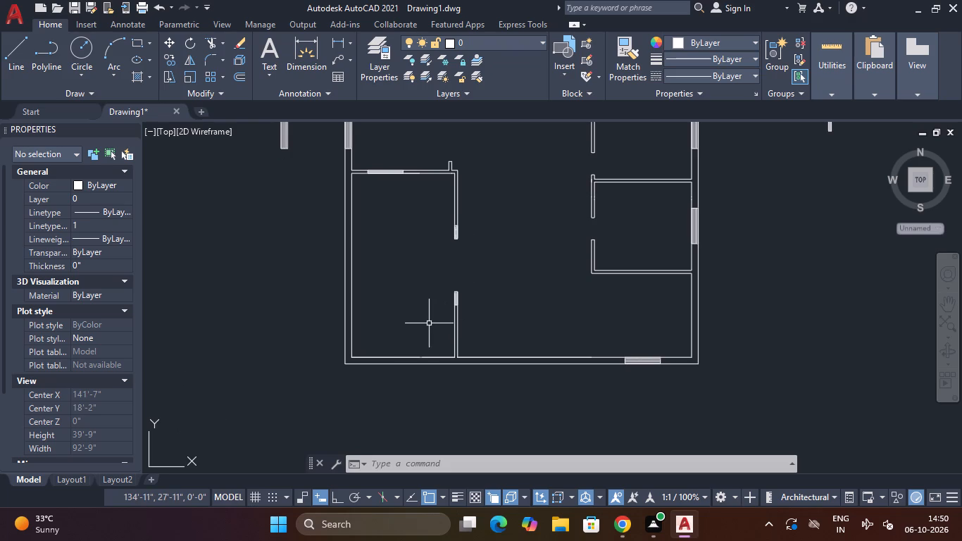
{"action": "key", "text": "Escape"}
{"action": "key", "text": "Escape"}
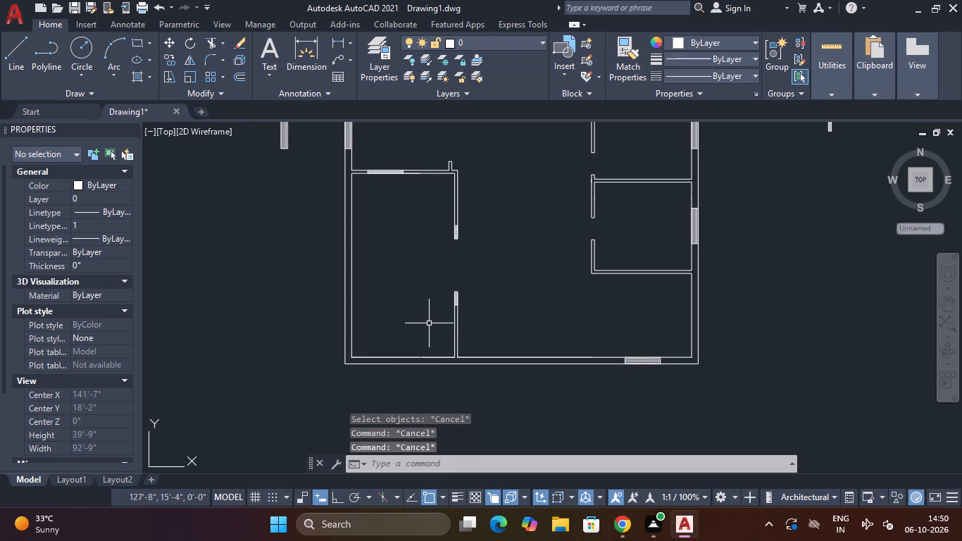
{"action": "type", "text": "L"}
{"action": "key", "text": "space"}
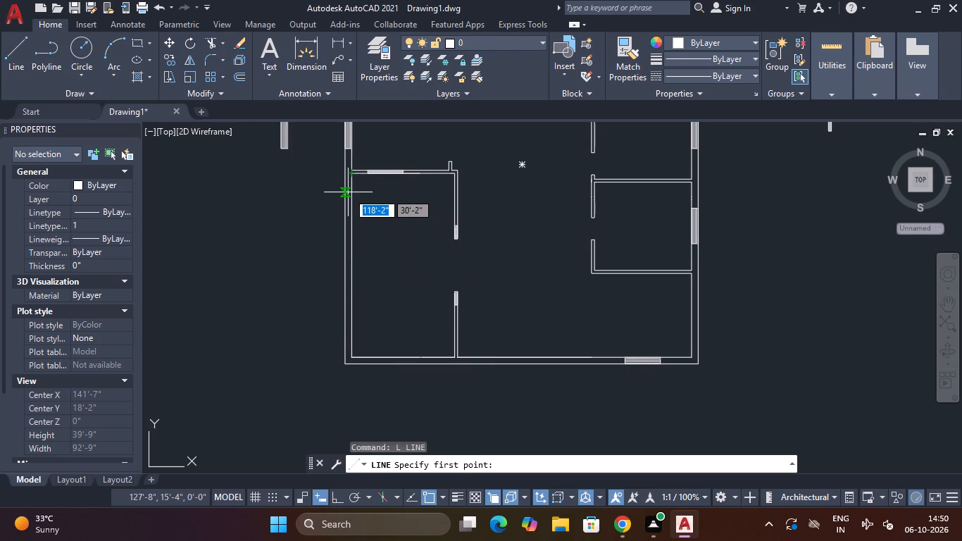
{"action": "scroll", "coordinate": [351, 192], "scroll_direction": "up", "scroll_amount": 2}
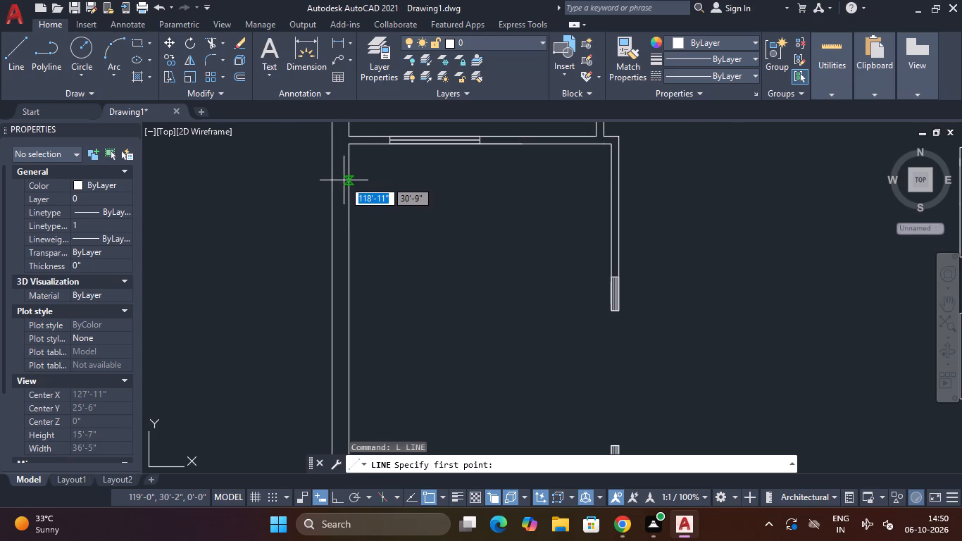
{"action": "left_click", "coordinate": [347, 182]}
{"action": "left_click", "coordinate": [334, 182]}
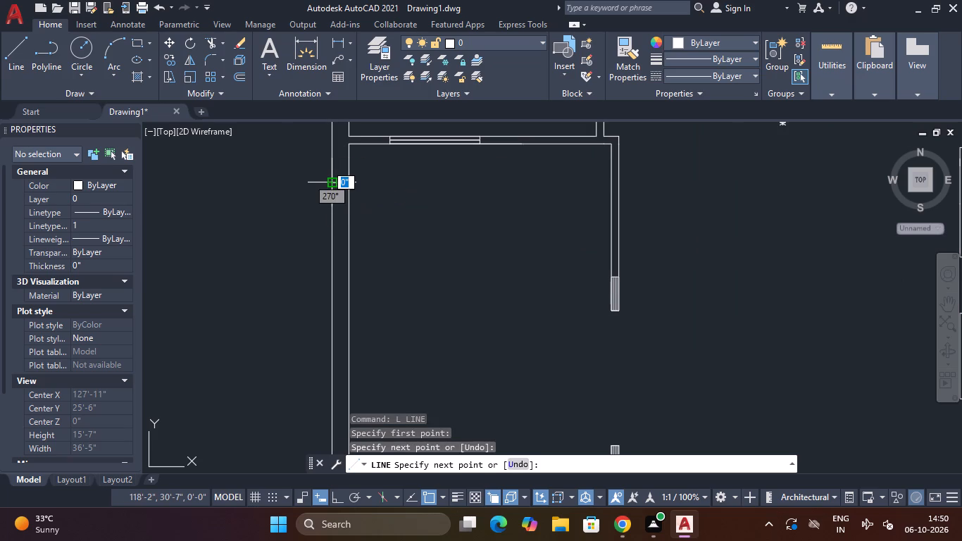
{"action": "key", "text": "Escape"}
Draw a short line across the bottom outer wall, just left of the lower-left room's vertical partition.
{"action": "scroll", "coordinate": [416, 247], "scroll_direction": "down", "scroll_amount": 1}
{"action": "middle_click_drag", "start_coordinate": [415, 247], "coordinate": [487, 98]}
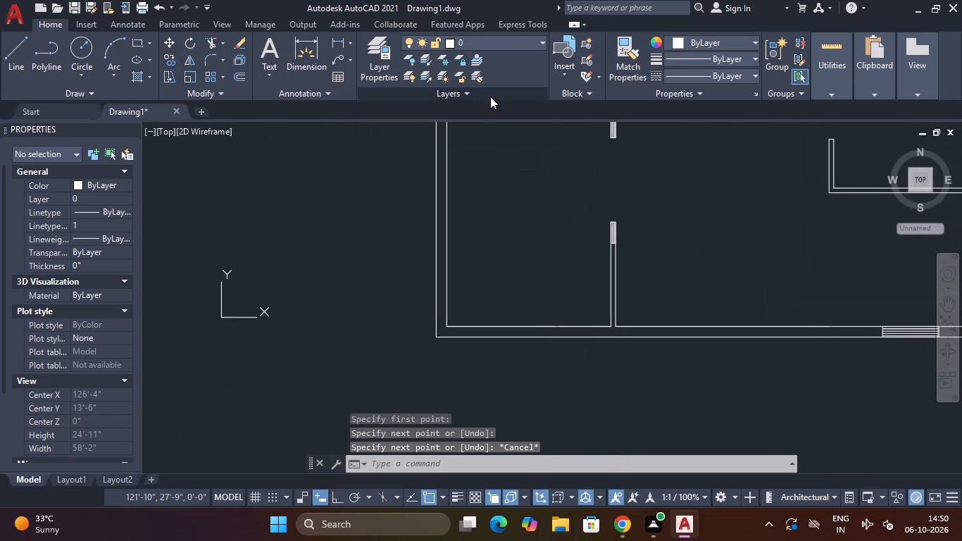
{"action": "key", "text": "space"}
{"action": "middle_click_drag", "start_coordinate": [495, 246], "coordinate": [476, 321]}
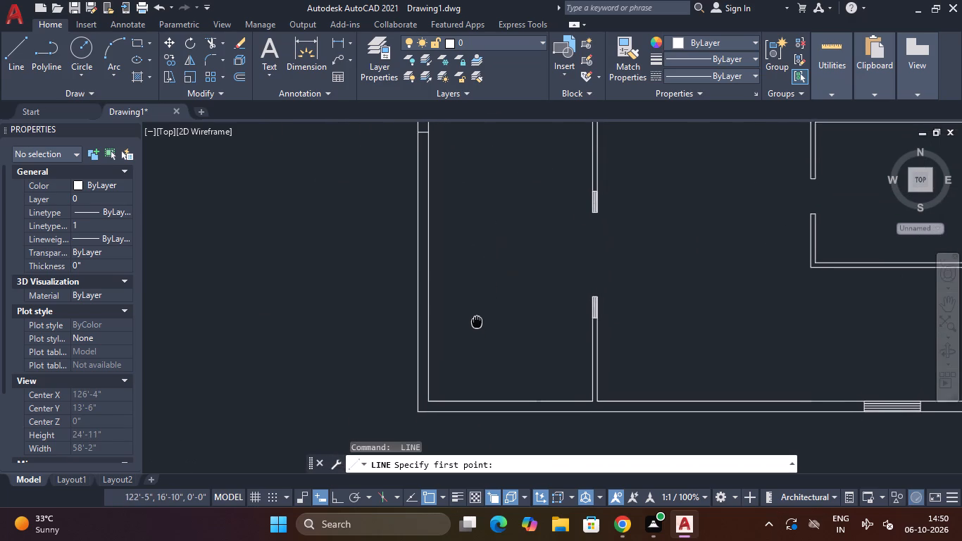
{"action": "middle_click_drag", "start_coordinate": [476, 321], "coordinate": [456, 312]}
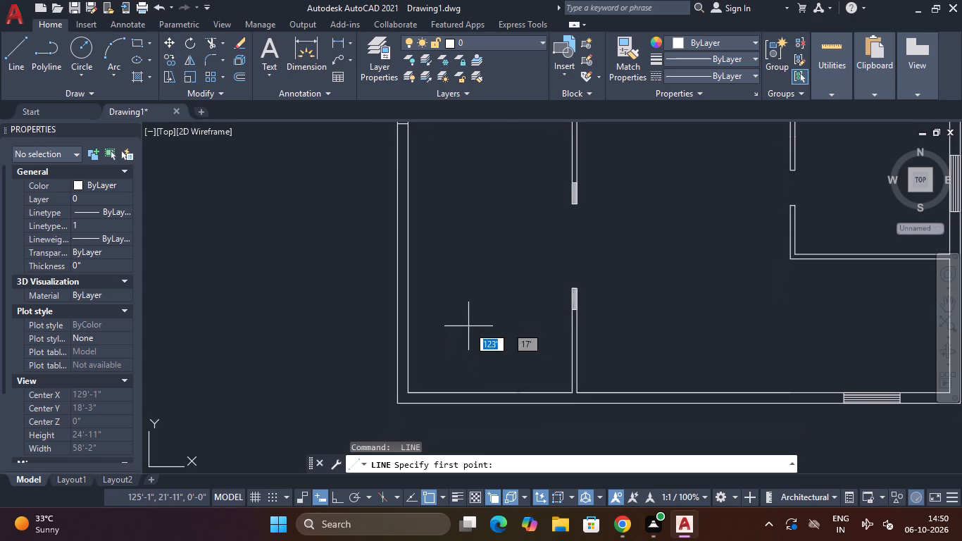
{"action": "left_click", "coordinate": [542, 392]}
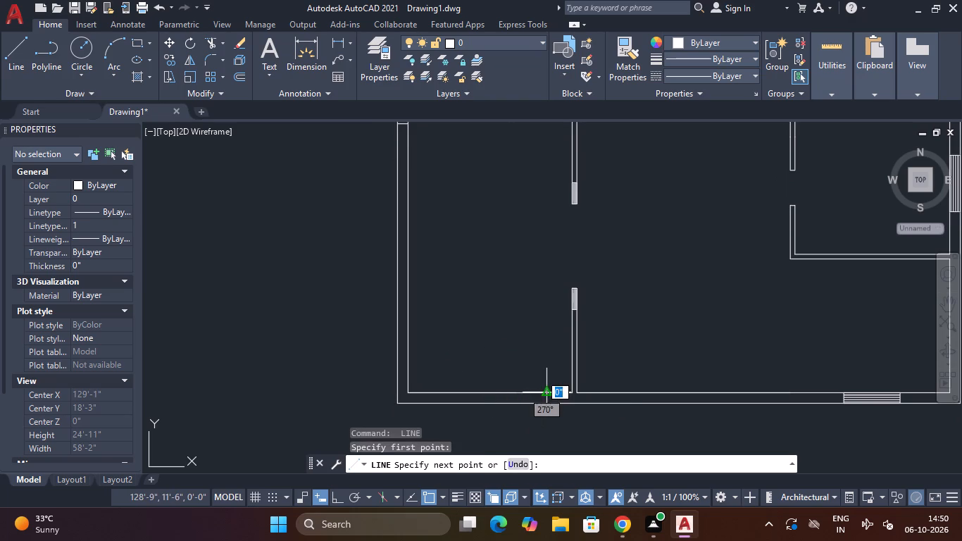
{"action": "left_click", "coordinate": [543, 400]}
{"action": "key", "text": "Escape"}
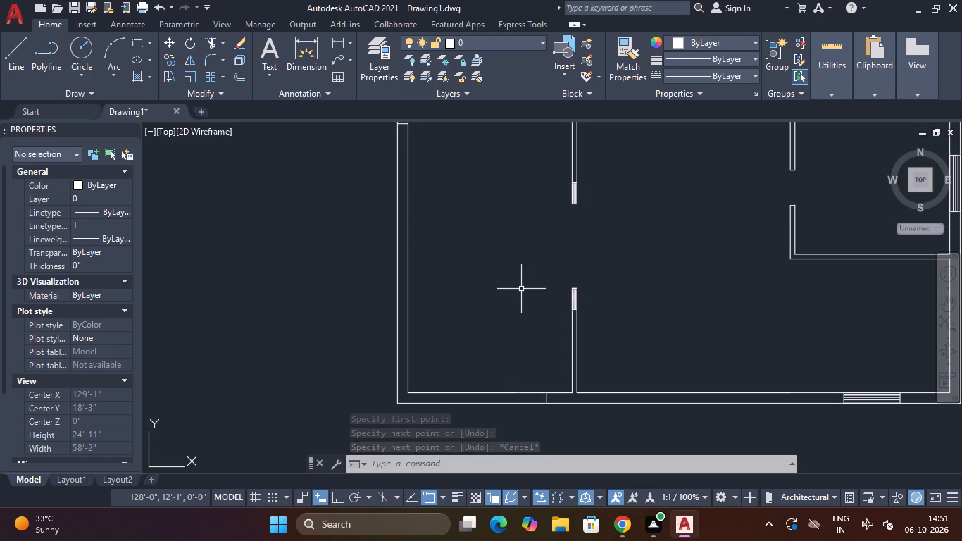
Trim away both outer wall lines around the lower-left corner between the two short cross lines, including the leftover inner stub.
{"action": "type", "text": "TR"}
{"action": "key", "text": "space"}
{"action": "left_click", "coordinate": [521, 289]}
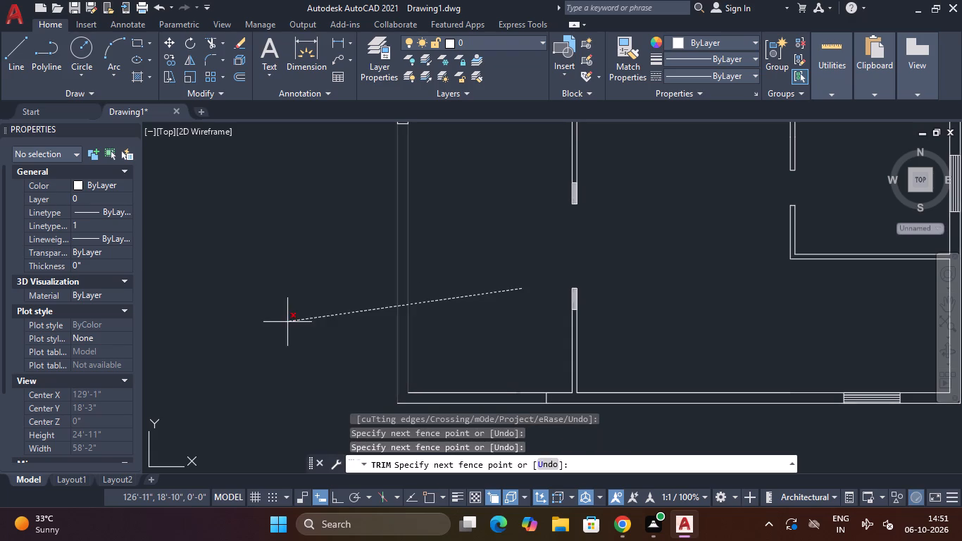
{"action": "left_click", "coordinate": [285, 322]}
{"action": "left_click_drag", "start_coordinate": [416, 317], "coordinate": [424, 319]}
{"action": "left_click", "coordinate": [458, 415]}
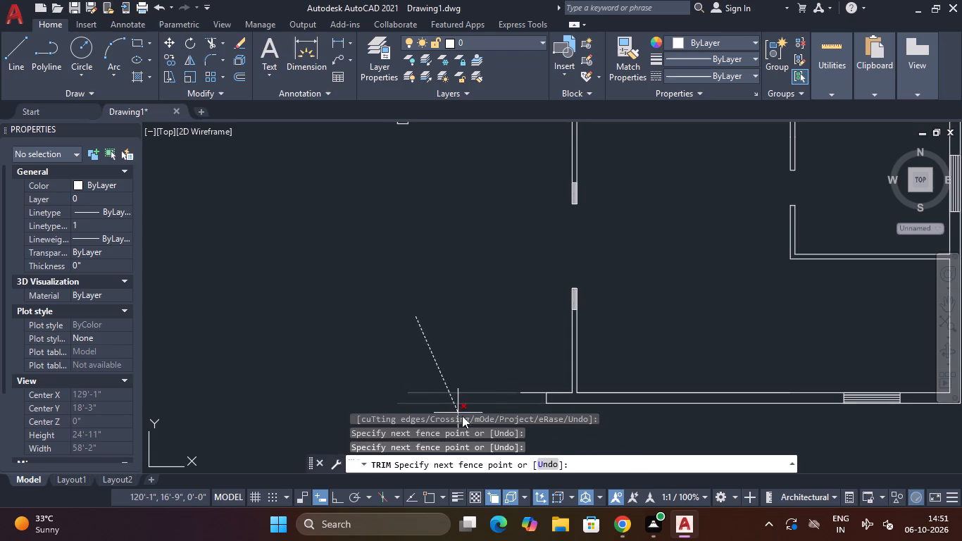
{"action": "left_click", "coordinate": [474, 413]}
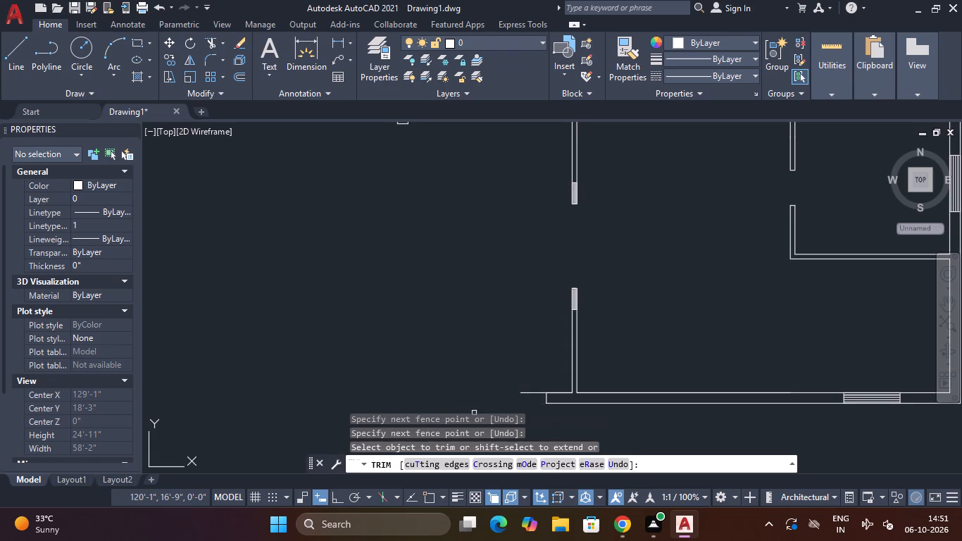
{"action": "left_click", "coordinate": [532, 371]}
{"action": "left_click_drag", "start_coordinate": [530, 387], "coordinate": [530, 393]}
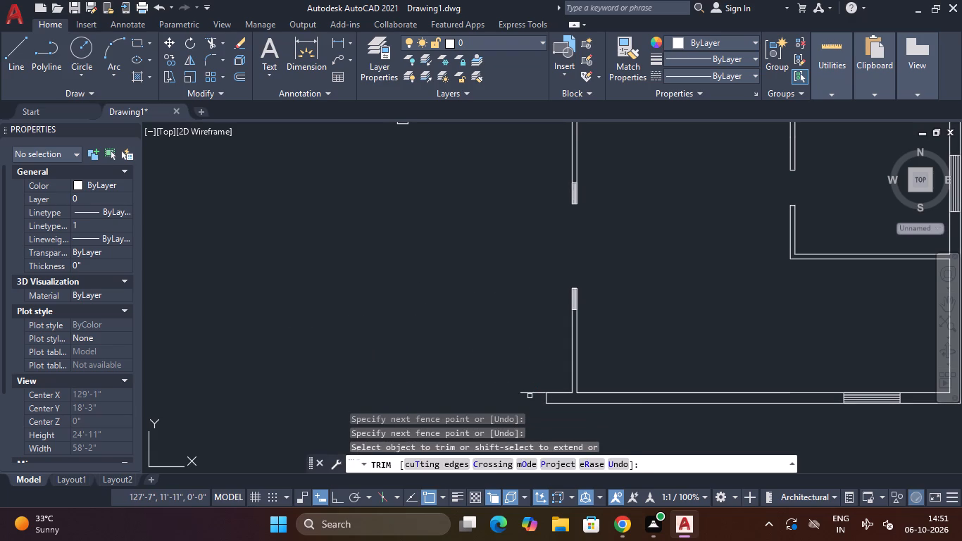
{"action": "left_click", "coordinate": [530, 396]}
{"action": "left_click", "coordinate": [531, 386]}
{"action": "scroll", "coordinate": [521, 371], "scroll_direction": "down", "scroll_amount": 2}
{"action": "middle_click_drag", "start_coordinate": [513, 359], "coordinate": [548, 317]}
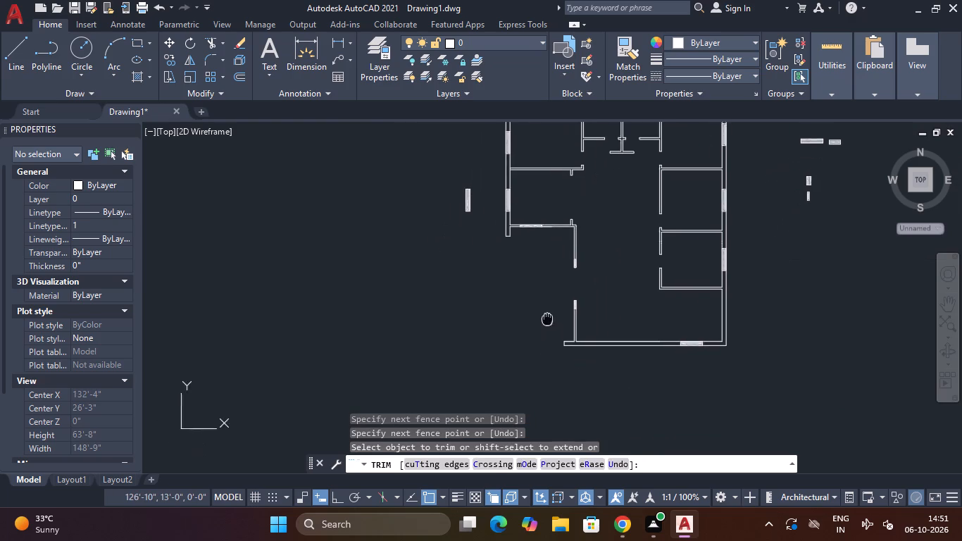
{"action": "middle_click_drag", "start_coordinate": [548, 317], "coordinate": [549, 317]}
{"action": "key", "text": "Escape"}
{"action": "key", "text": "Escape"}
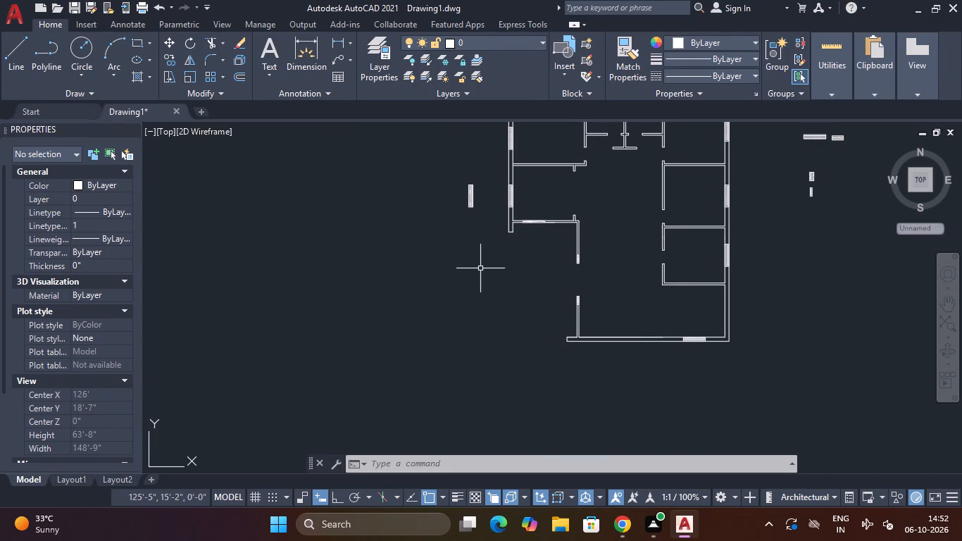
Insert three Door - Imperial blocks from the architectural tool palette into the empty space to the upper right of the floor plan.
{"action": "middle_click_drag", "start_coordinate": [487, 268], "coordinate": [446, 345]}
{"action": "scroll", "coordinate": [446, 345], "scroll_direction": "down", "scroll_amount": 1}
{"action": "scroll", "coordinate": [516, 275], "scroll_direction": "up", "scroll_amount": 2}
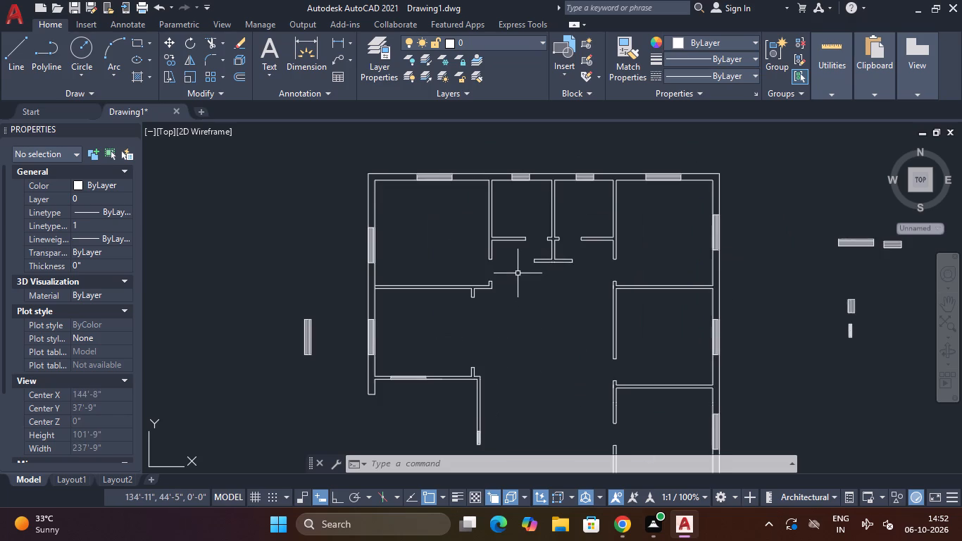
{"action": "middle_click_drag", "start_coordinate": [507, 332], "coordinate": [510, 271]}
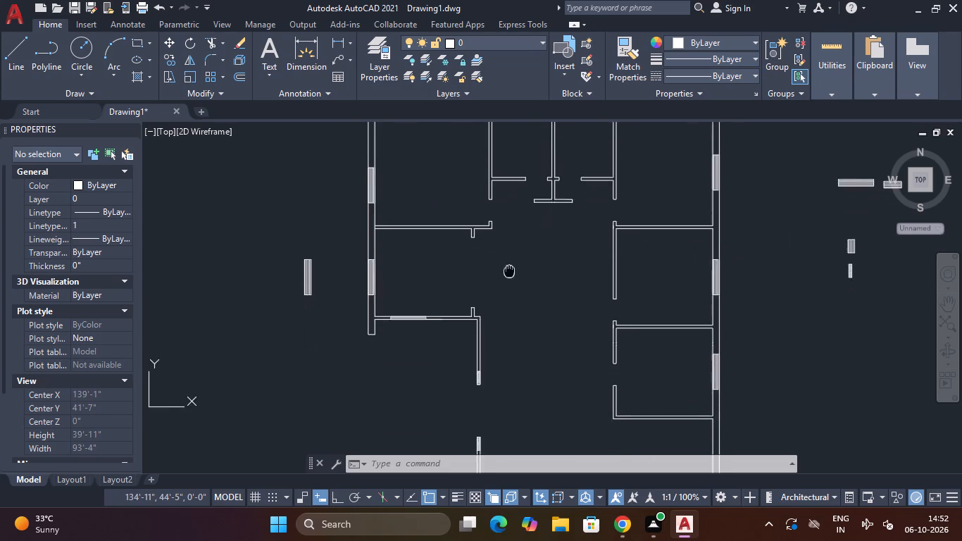
{"action": "scroll", "coordinate": [515, 278], "scroll_direction": "down", "scroll_amount": 1}
{"action": "middle_click_drag", "start_coordinate": [431, 350], "coordinate": [189, 230]}
{"action": "scroll", "coordinate": [632, 280], "scroll_direction": "down", "scroll_amount": 2}
{"action": "middle_click_drag", "start_coordinate": [620, 284], "coordinate": [567, 333]}
{"action": "key", "text": "ctrl+3"}
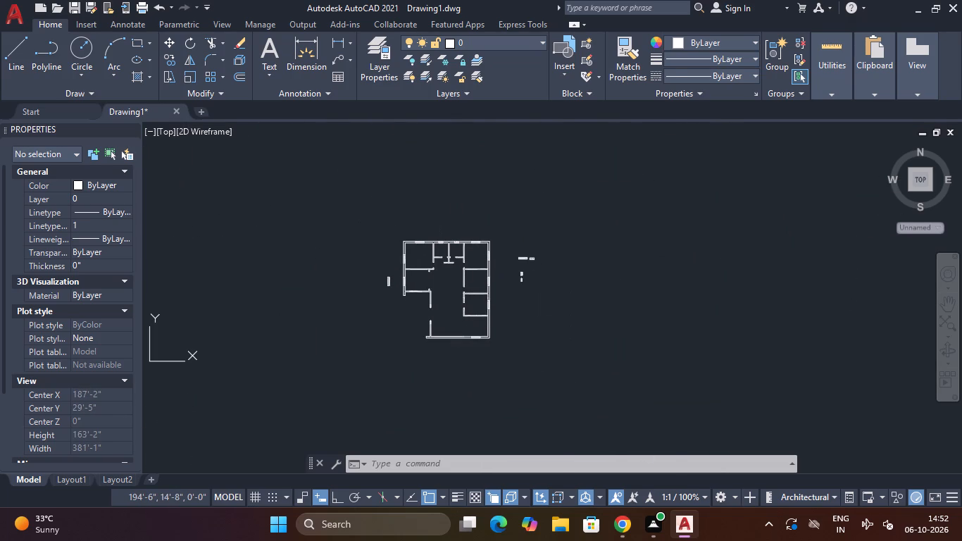
{"action": "left_click_drag", "start_coordinate": [616, 123], "coordinate": [686, 223]}
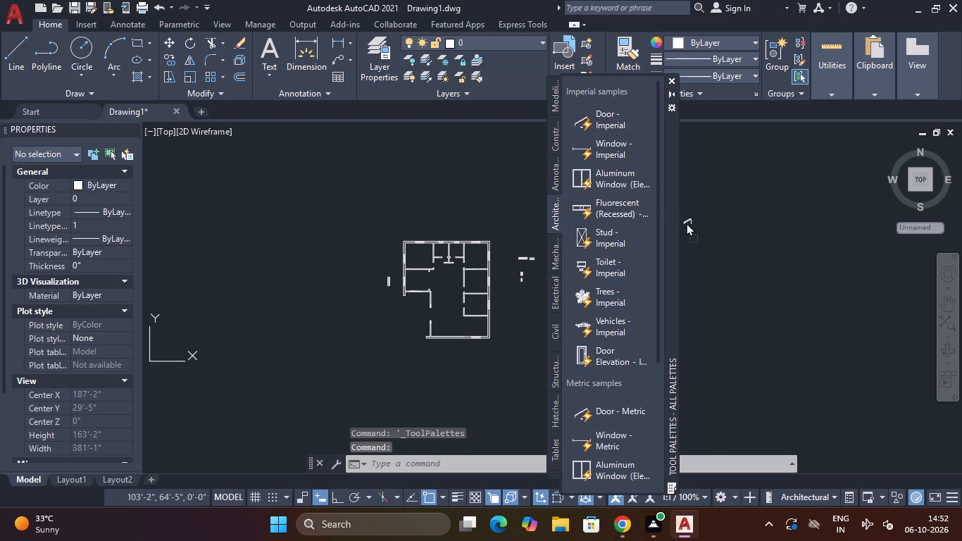
{"action": "left_click_drag", "start_coordinate": [686, 223], "coordinate": [723, 187]}
{"action": "left_click_drag", "start_coordinate": [619, 114], "coordinate": [694, 147]}
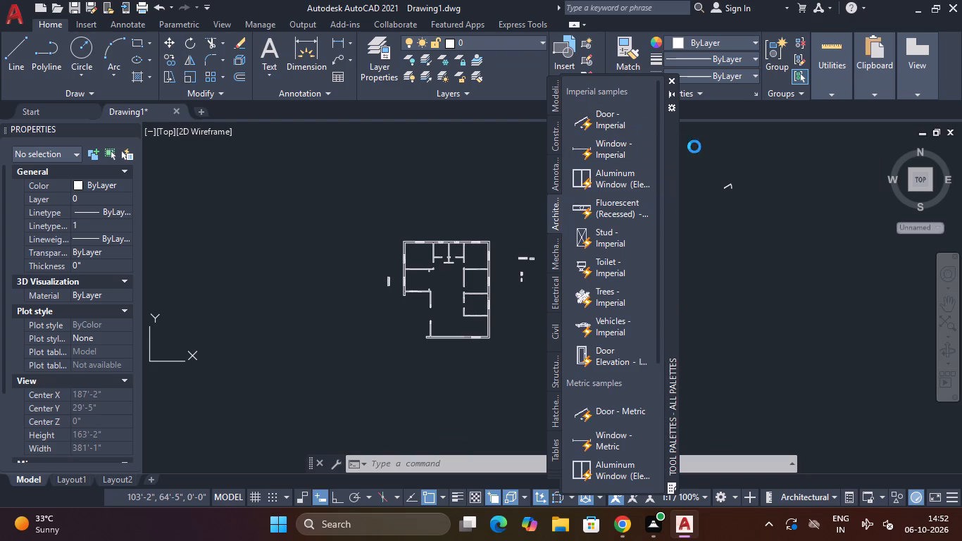
{"action": "left_click_drag", "start_coordinate": [694, 147], "coordinate": [710, 141]}
{"action": "left_click_drag", "start_coordinate": [616, 126], "coordinate": [699, 176]}
{"action": "left_click_drag", "start_coordinate": [699, 176], "coordinate": [696, 164]}
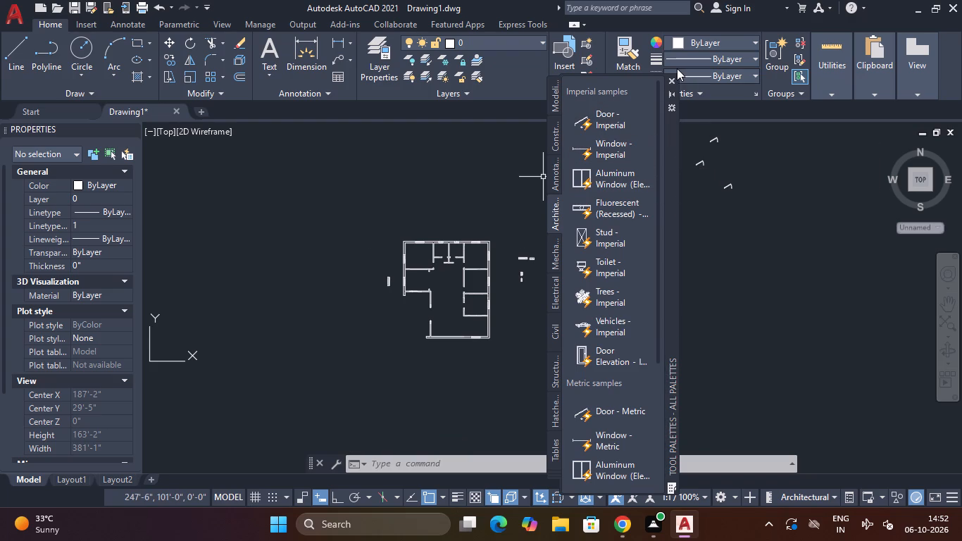
{"action": "left_click", "coordinate": [670, 85]}
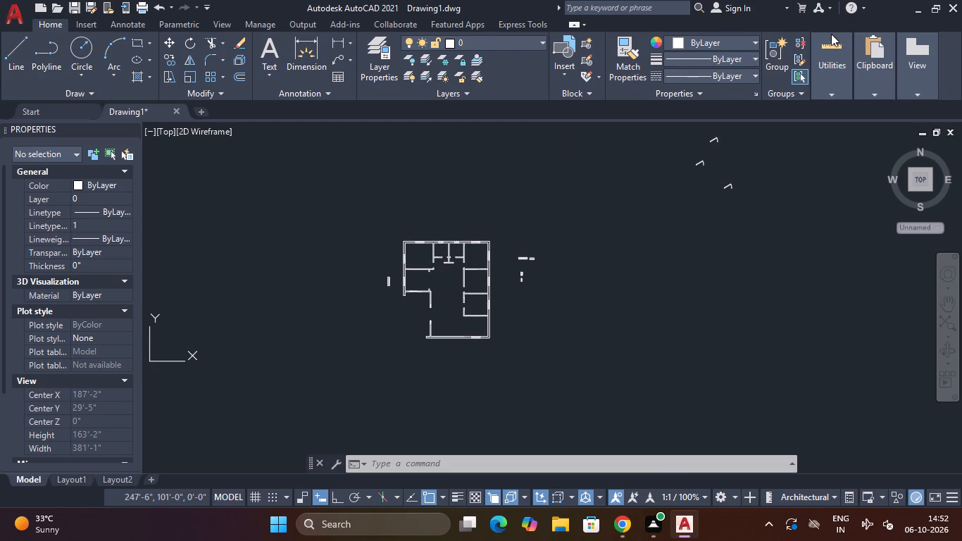
Quick-measure the door openings and wall gaps across the rooms of the floor plan.
{"action": "left_click", "coordinate": [832, 34]}
{"action": "left_click", "coordinate": [830, 113]}
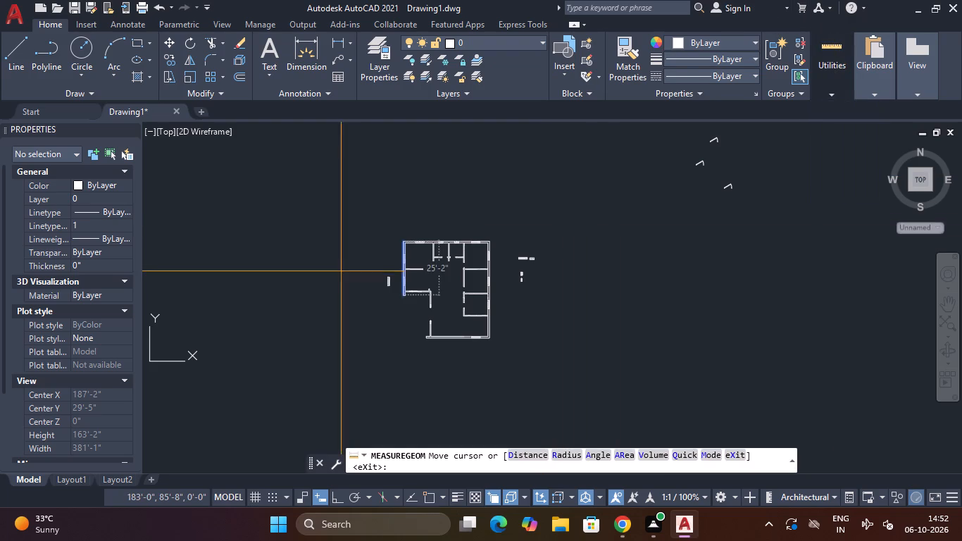
{"action": "scroll", "coordinate": [373, 275], "scroll_direction": "up", "scroll_amount": 4}
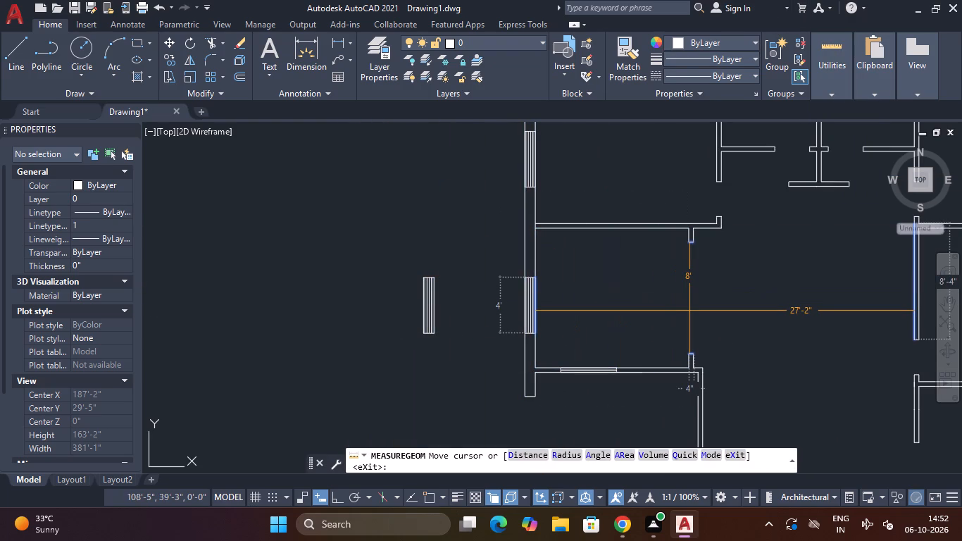
{"action": "middle_click_drag", "start_coordinate": [722, 301], "coordinate": [673, 349]}
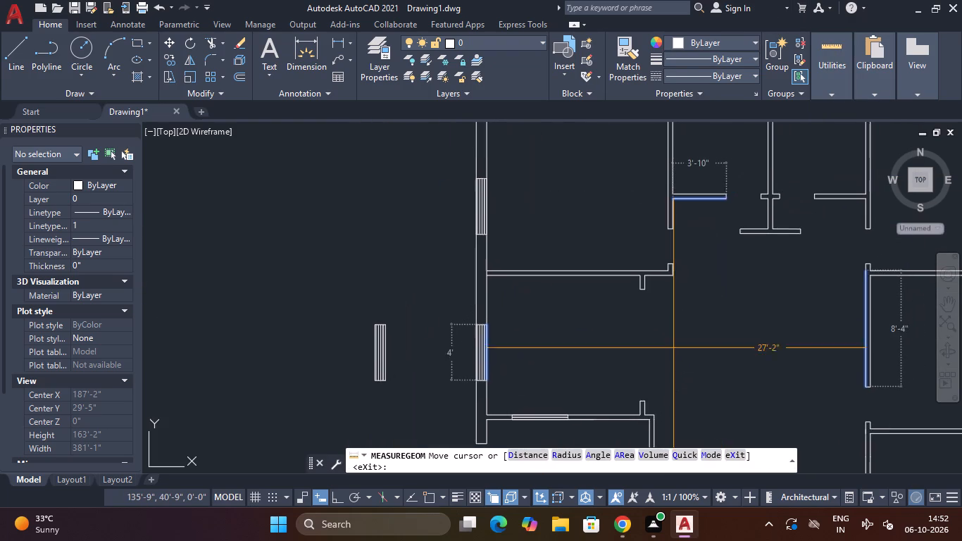
{"action": "scroll", "coordinate": [673, 245], "scroll_direction": "up", "scroll_amount": 2}
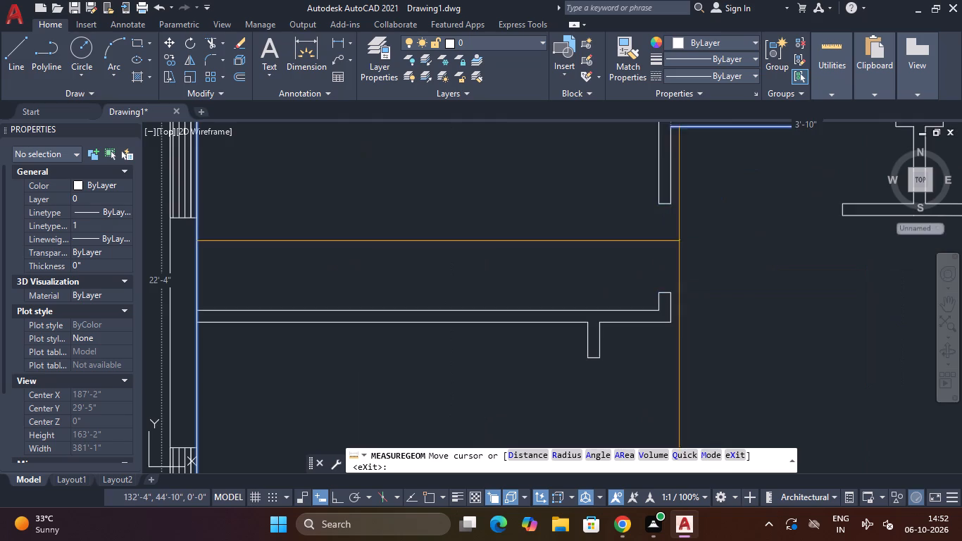
{"action": "middle_click_drag", "start_coordinate": [706, 235], "coordinate": [422, 487]}
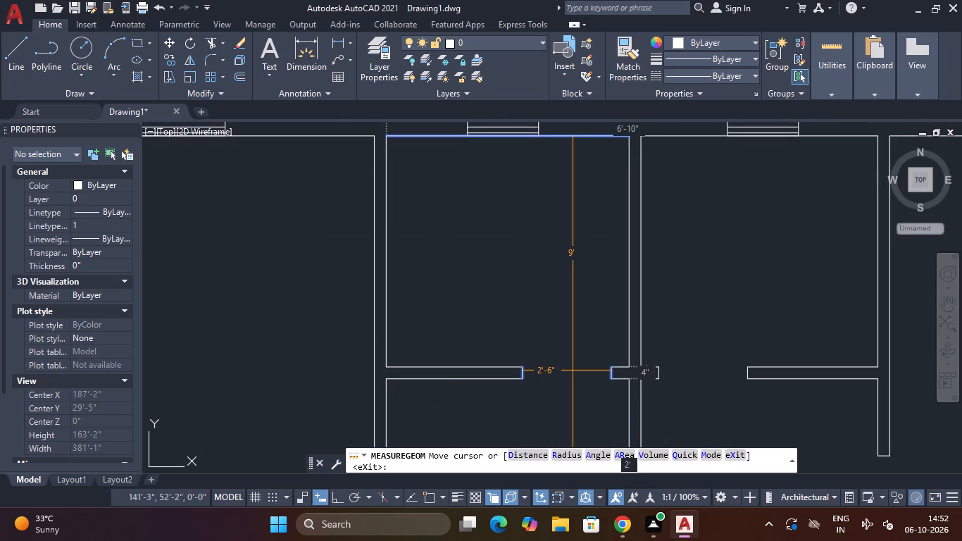
{"action": "middle_click_drag", "start_coordinate": [574, 371], "coordinate": [258, 241]}
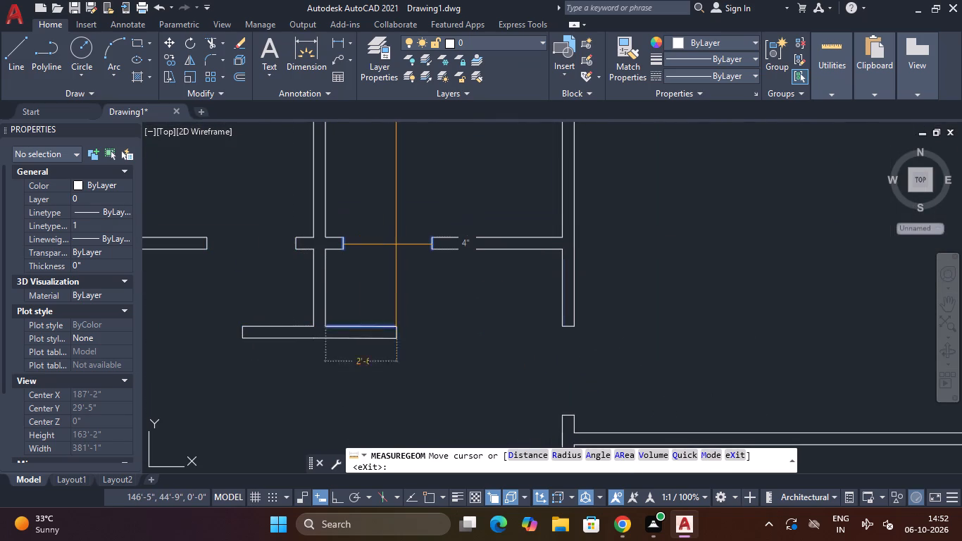
{"action": "middle_click_drag", "start_coordinate": [506, 381], "coordinate": [355, 145]}
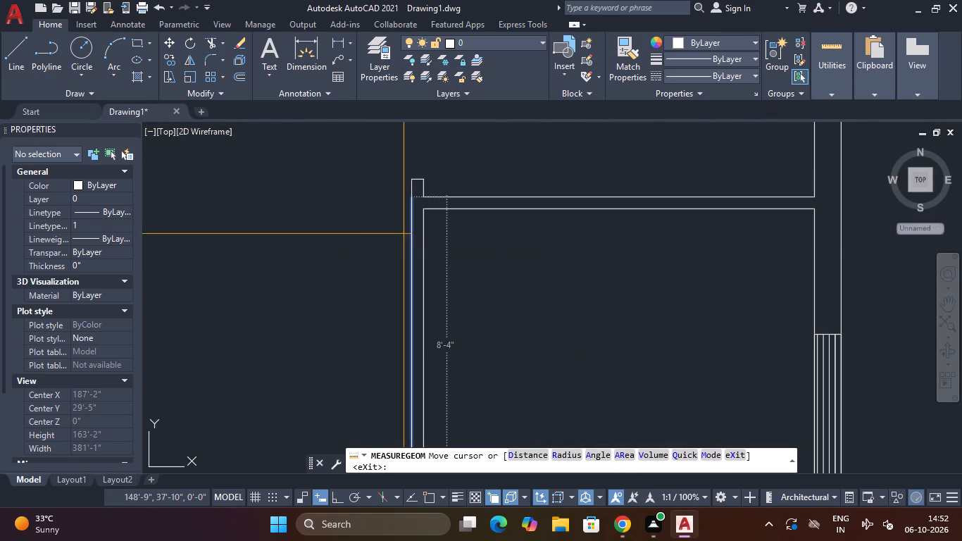
{"action": "middle_click_drag", "start_coordinate": [373, 194], "coordinate": [369, 336]}
{"action": "scroll", "coordinate": [412, 286], "scroll_direction": "down", "scroll_amount": 3}
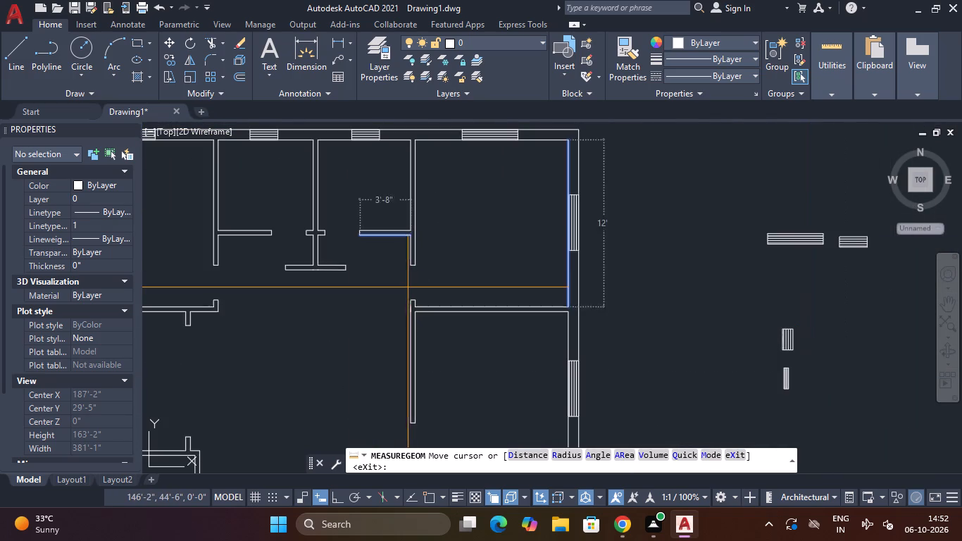
{"action": "middle_click_drag", "start_coordinate": [385, 332], "coordinate": [417, 142]}
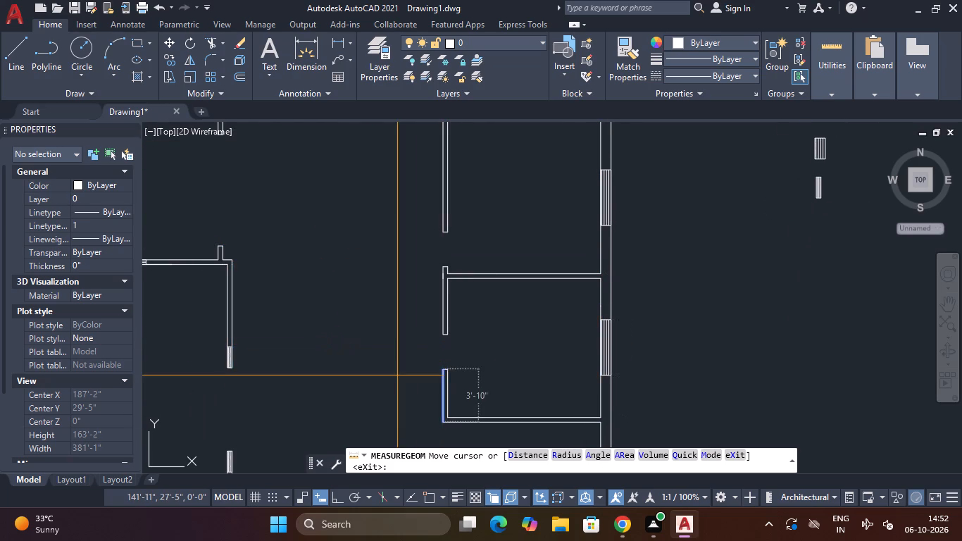
{"action": "middle_click_drag", "start_coordinate": [397, 375], "coordinate": [445, 201]}
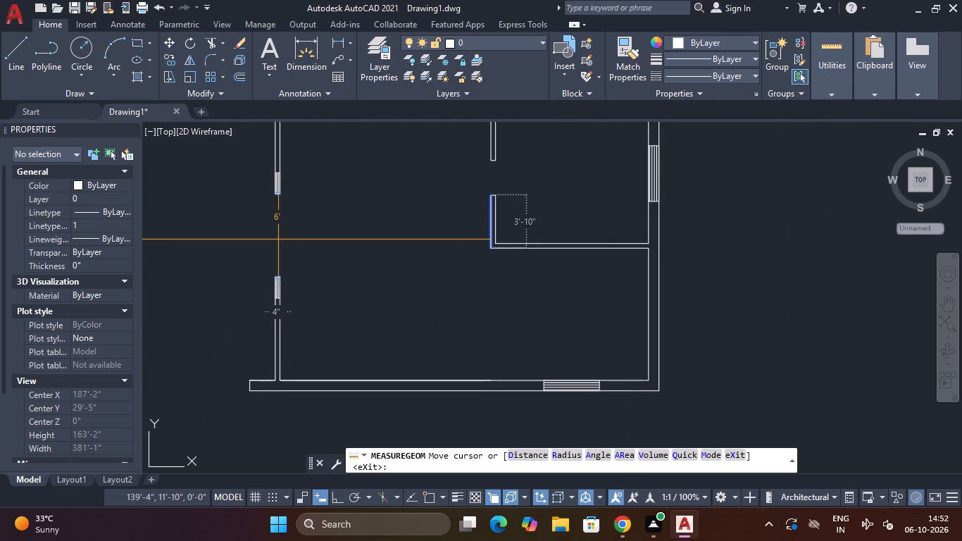
{"action": "scroll", "coordinate": [285, 235], "scroll_direction": "down", "scroll_amount": 2}
{"action": "middle_click_drag", "start_coordinate": [361, 252], "coordinate": [285, 321]}
{"action": "key", "text": "Escape"}
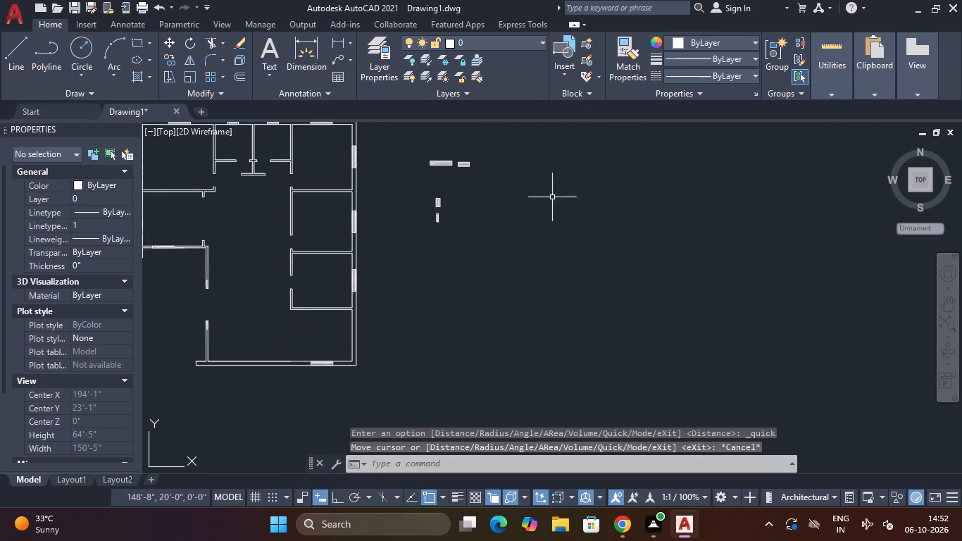
Draw a 6' horizontal reference line just below the lowest of the three door blocks, with Ortho on.
{"action": "middle_click_drag", "start_coordinate": [551, 199], "coordinate": [423, 397]}
{"action": "scroll", "coordinate": [520, 282], "scroll_direction": "down", "scroll_amount": 1}
{"action": "middle_click_drag", "start_coordinate": [473, 280], "coordinate": [220, 290]}
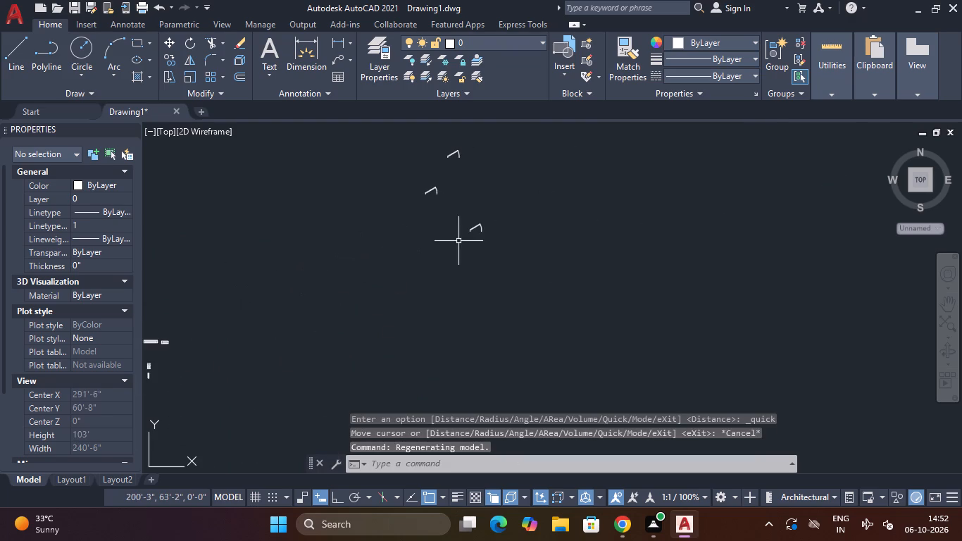
{"action": "scroll", "coordinate": [458, 240], "scroll_direction": "up", "scroll_amount": 2}
{"action": "middle_click_drag", "start_coordinate": [499, 244], "coordinate": [433, 267]}
{"action": "type", "text": "L"}
{"action": "key", "text": "space"}
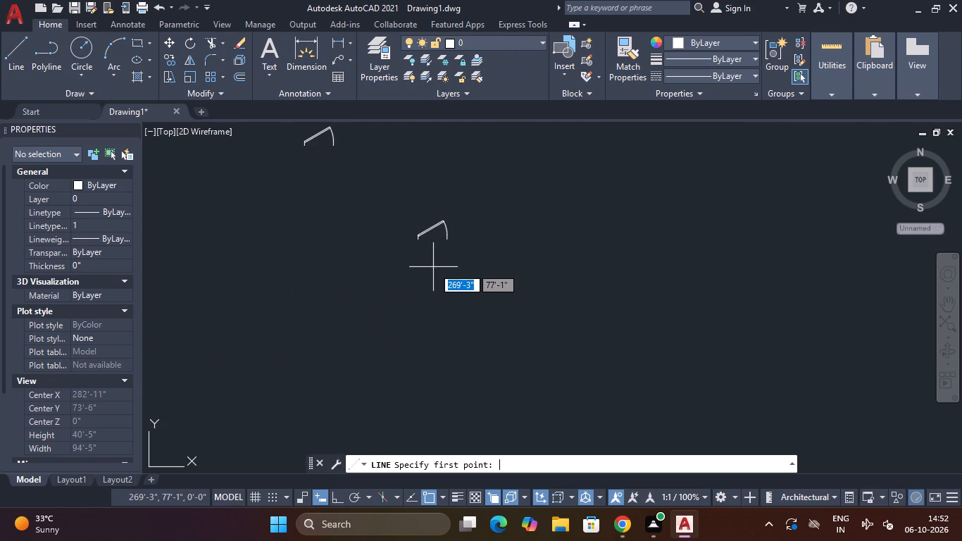
{"action": "left_click", "coordinate": [403, 275]}
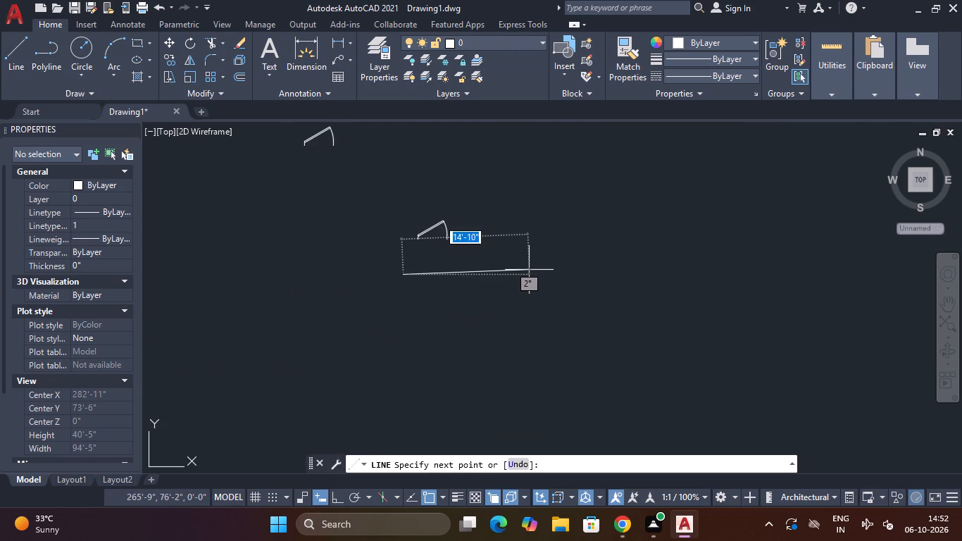
{"action": "key", "text": "F8"}
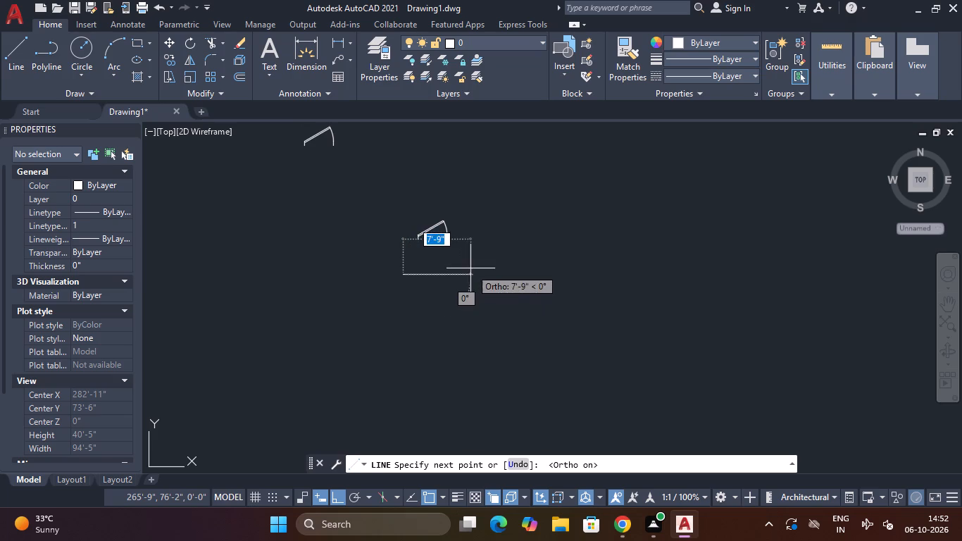
{"action": "type", "text": "6'"}
{"action": "key", "text": "Return"}
{"action": "key", "text": "Escape"}
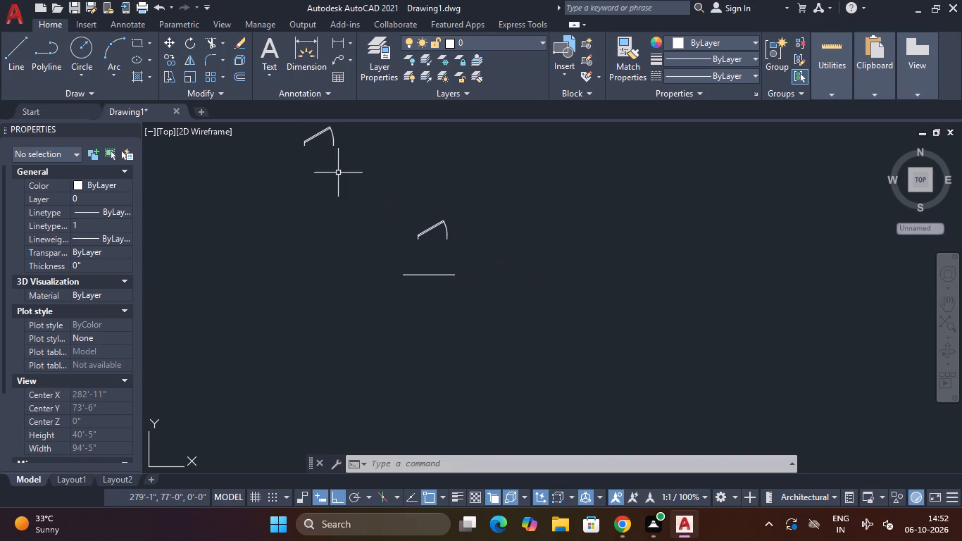
Draw a 2'6" horizontal reference line below the leftmost door block.
{"action": "middle_click", "coordinate": [338, 173]}
{"action": "middle_click_drag", "start_coordinate": [346, 180], "coordinate": [356, 187]}
{"action": "middle_click_drag", "start_coordinate": [374, 200], "coordinate": [435, 240]}
{"action": "type", "text": "L"}
{"action": "key", "text": "space"}
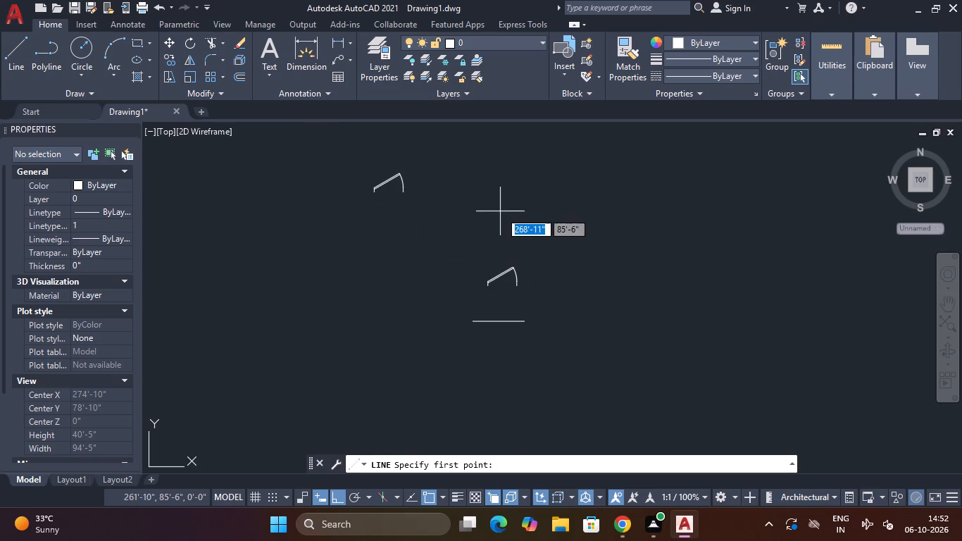
{"action": "left_click_drag", "start_coordinate": [335, 232], "coordinate": [347, 232]}
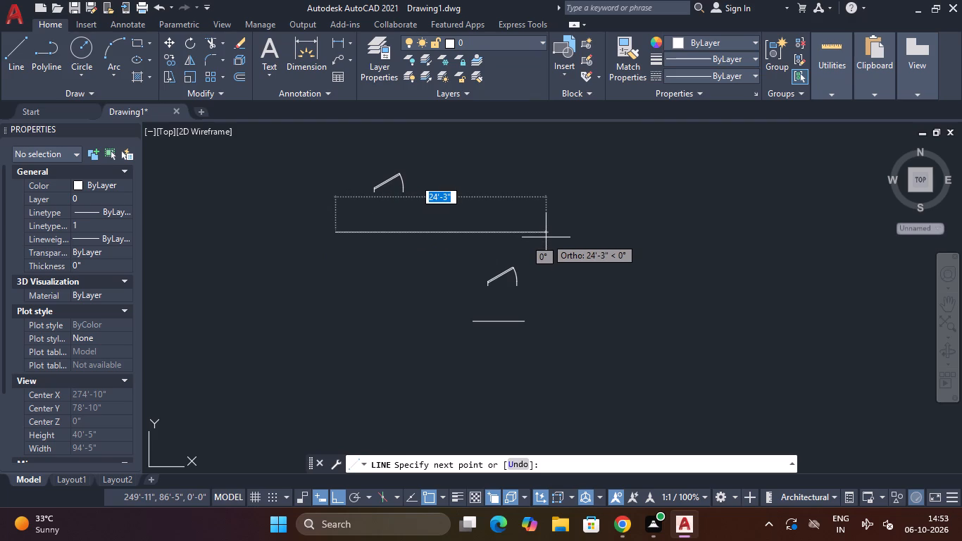
{"action": "type", "text": "2'6"}
{"action": "key", "text": "shift+quotedbl"}
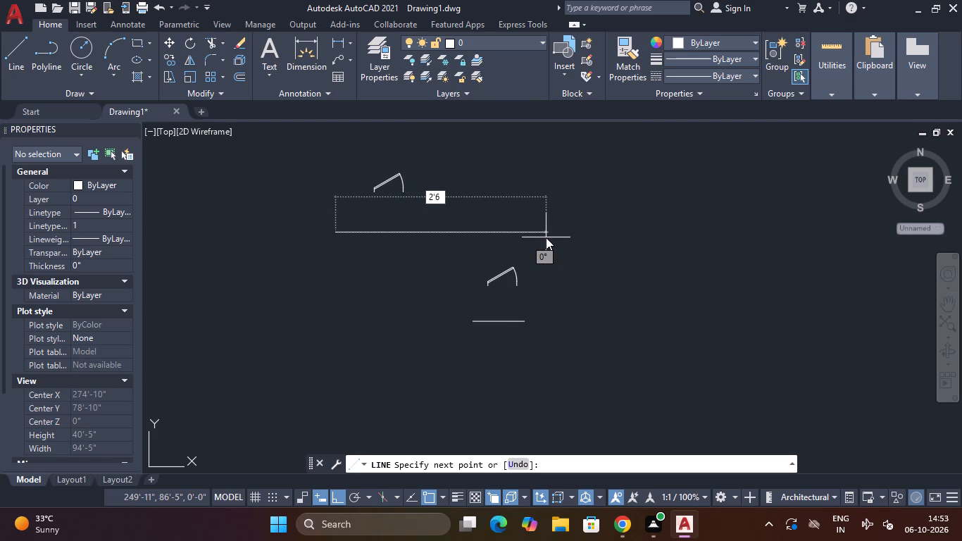
{"action": "key", "text": "Return"}
{"action": "key", "text": "Escape"}
Move the 2'6" line horizontally so it sits directly beneath the leftmost door block.
{"action": "left_click", "coordinate": [389, 219]}
{"action": "left_click", "coordinate": [332, 240]}
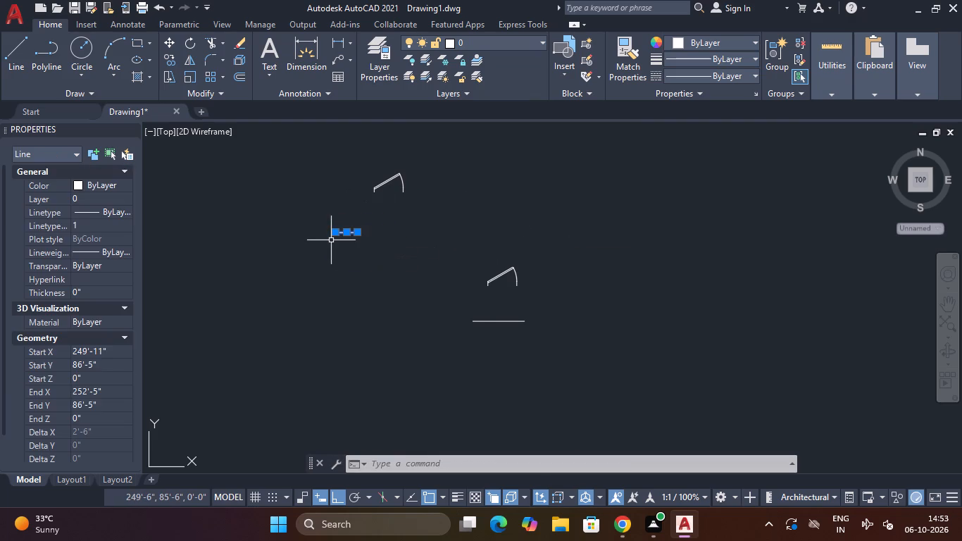
{"action": "type", "text": "M"}
{"action": "key", "text": "space"}
{"action": "left_click", "coordinate": [354, 237]}
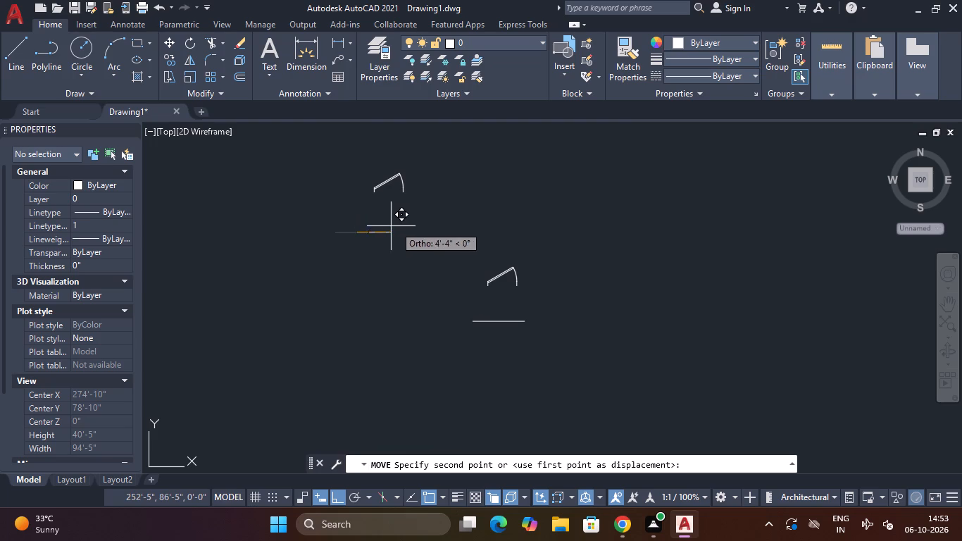
{"action": "left_click", "coordinate": [395, 215]}
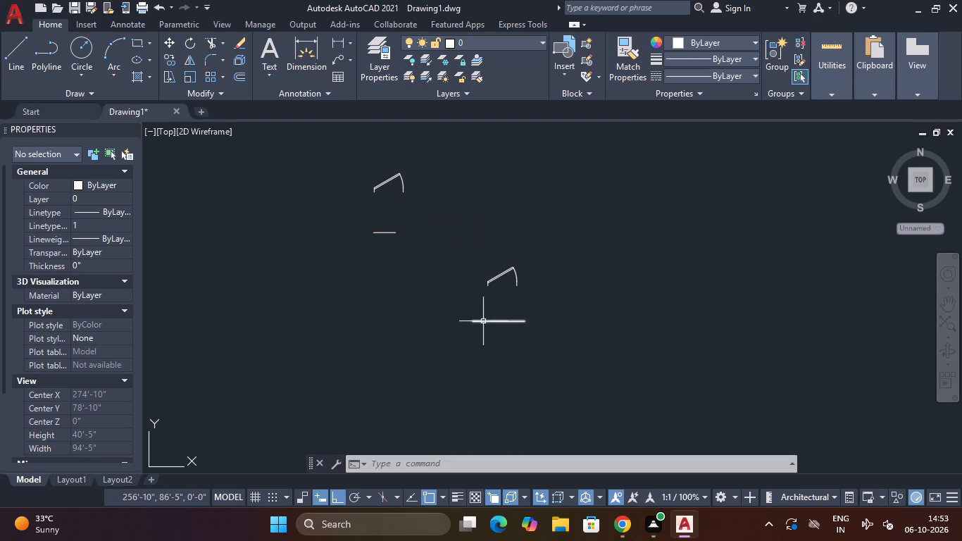
Scale the lowest door block by reference, from its opening width to the length of the 6' line below it.
{"action": "middle_click_drag", "start_coordinate": [473, 318], "coordinate": [456, 288]}
{"action": "left_click_drag", "start_coordinate": [566, 218], "coordinate": [538, 229]}
{"action": "left_click", "coordinate": [427, 259]}
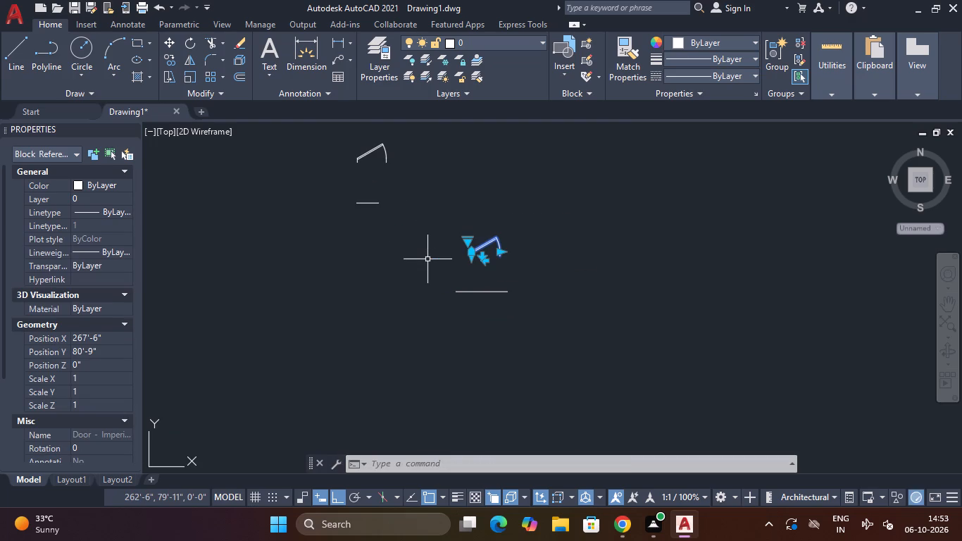
{"action": "type", "text": "SC"}
{"action": "key", "text": "space"}
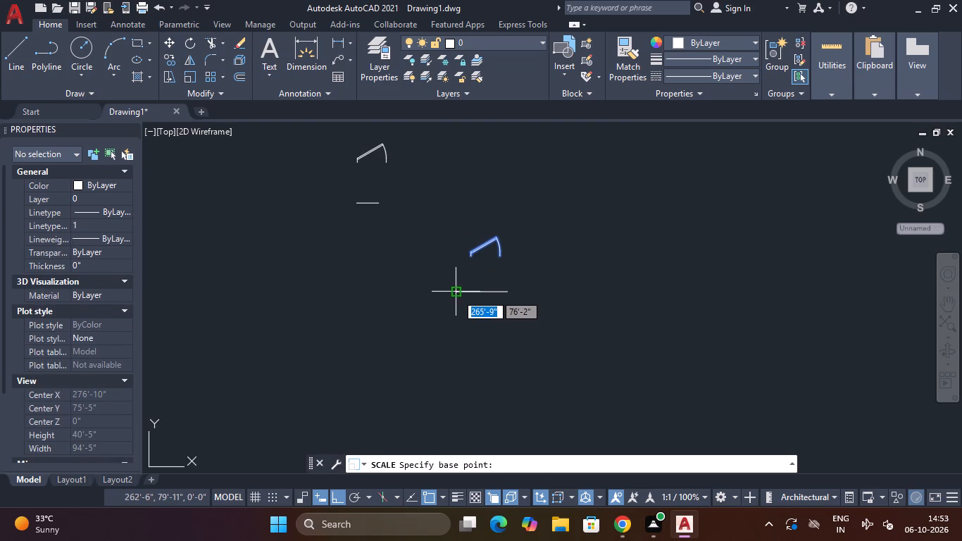
{"action": "left_click", "coordinate": [456, 294]}
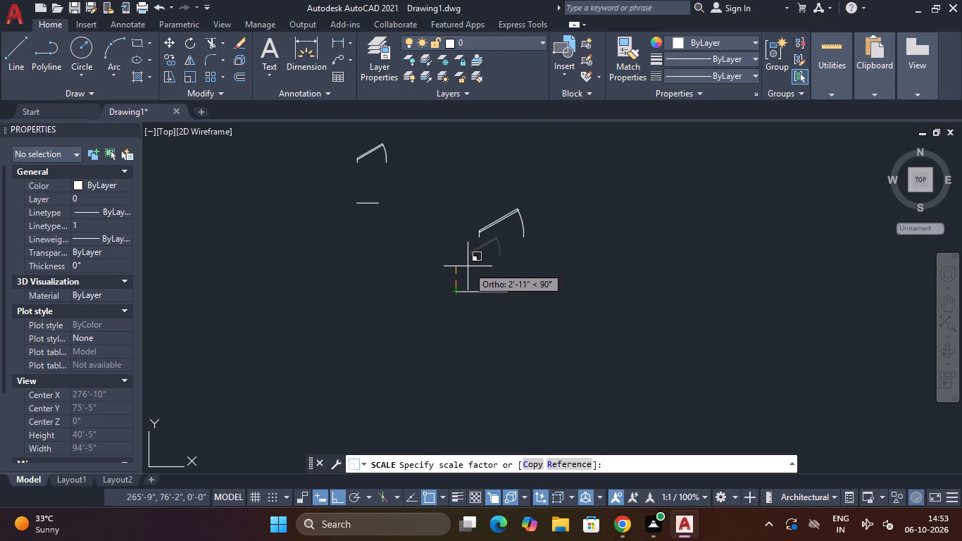
{"action": "type", "text": "R"}
{"action": "key", "text": "space"}
{"action": "scroll", "coordinate": [468, 266], "scroll_direction": "up", "scroll_amount": 2}
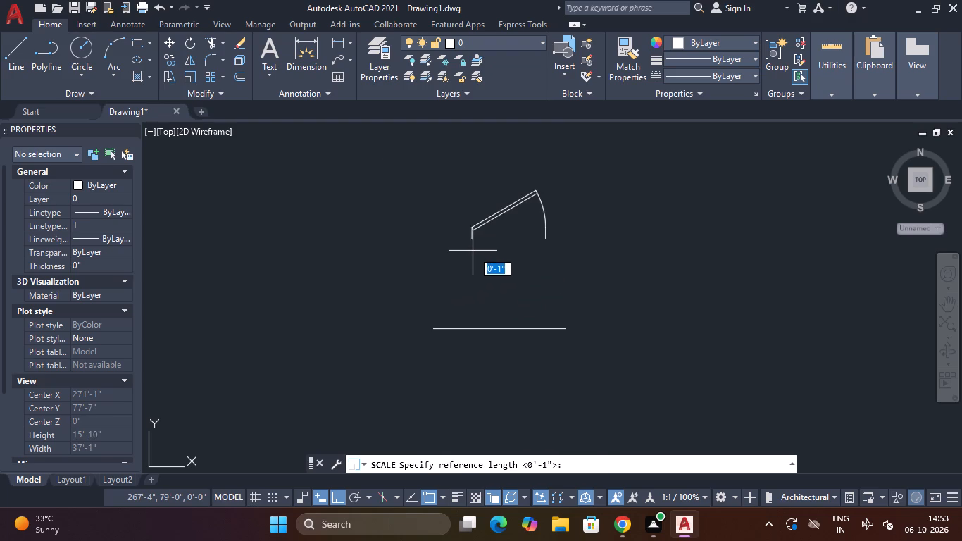
{"action": "left_click", "coordinate": [471, 239]}
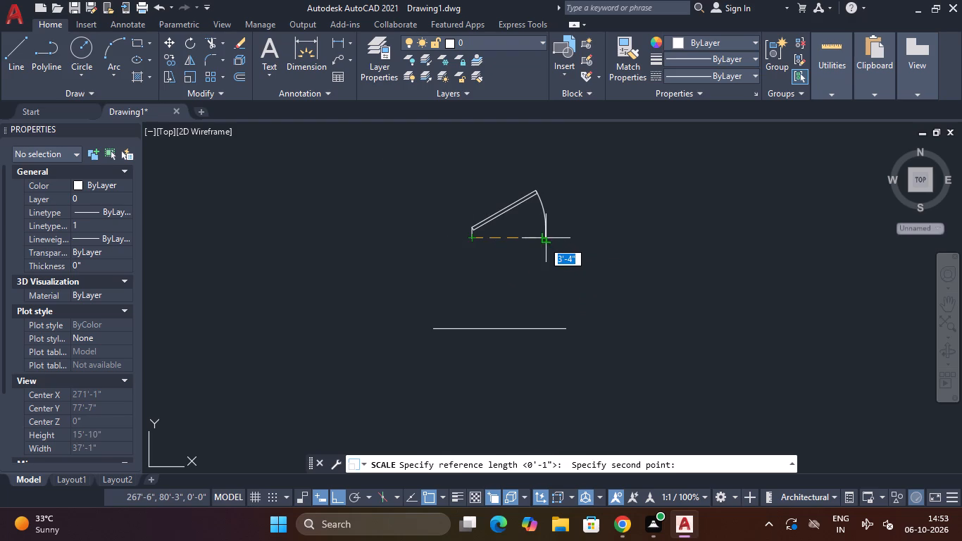
{"action": "left_click", "coordinate": [543, 241]}
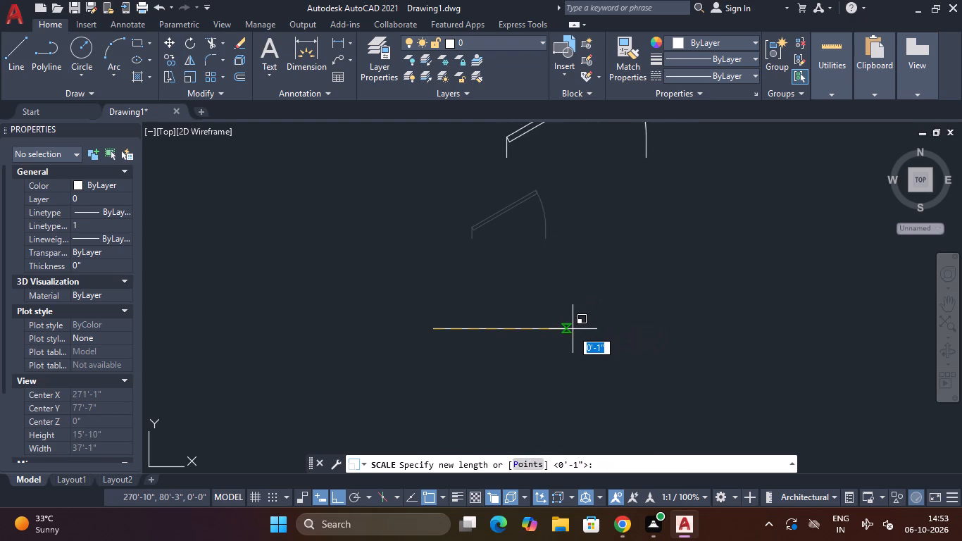
{"action": "left_click", "coordinate": [564, 330]}
Scale the leftmost door block by reference, from its opening width to the length of the 2'6" line below it.
{"action": "scroll", "coordinate": [614, 251], "scroll_direction": "down", "scroll_amount": 2}
{"action": "middle_click_drag", "start_coordinate": [611, 249], "coordinate": [603, 318]}
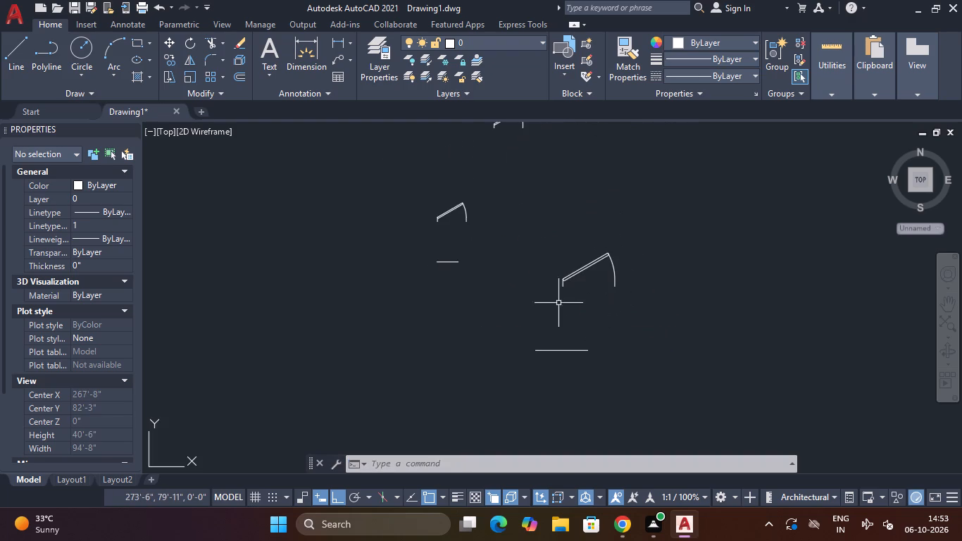
{"action": "scroll", "coordinate": [447, 252], "scroll_direction": "up", "scroll_amount": 2}
{"action": "middle_click_drag", "start_coordinate": [503, 188], "coordinate": [501, 250]}
{"action": "left_click_drag", "start_coordinate": [517, 189], "coordinate": [499, 196]}
{"action": "left_click", "coordinate": [445, 226]}
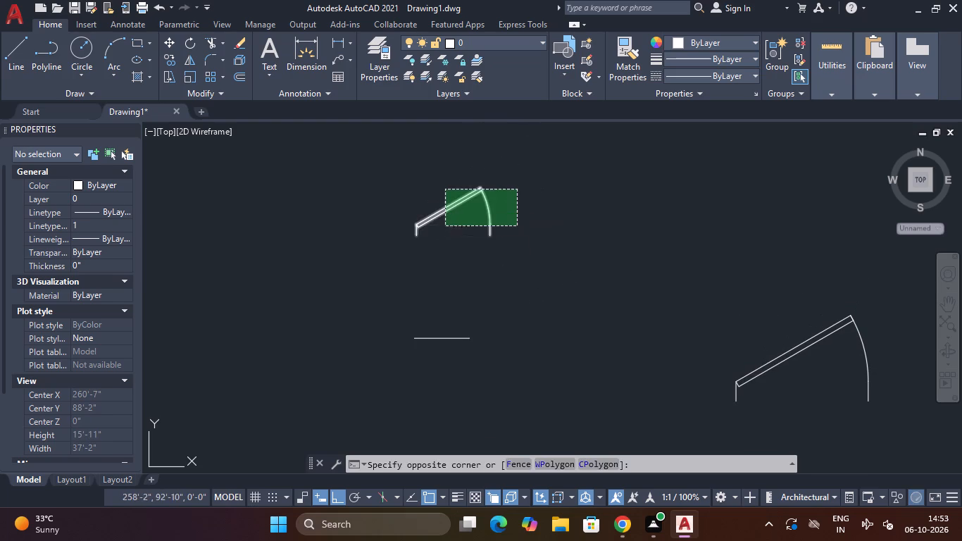
{"action": "type", "text": "SC"}
{"action": "key", "text": "space"}
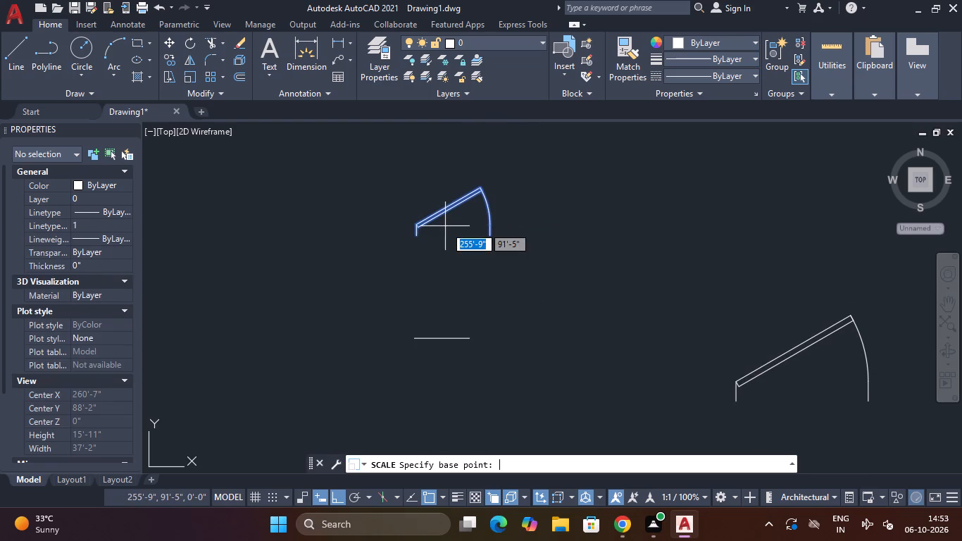
{"action": "left_click", "coordinate": [413, 341]}
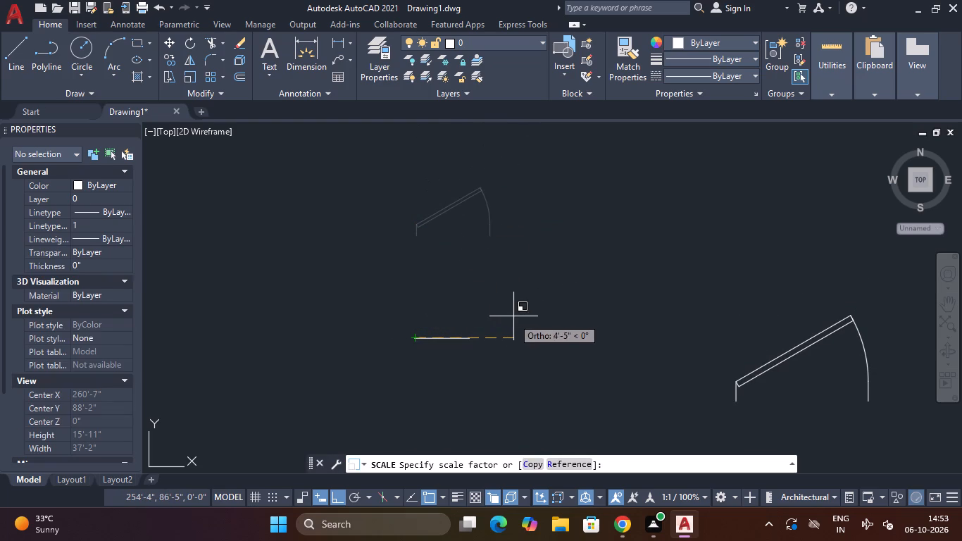
{"action": "scroll", "coordinate": [473, 349], "scroll_direction": "down", "scroll_amount": 3}
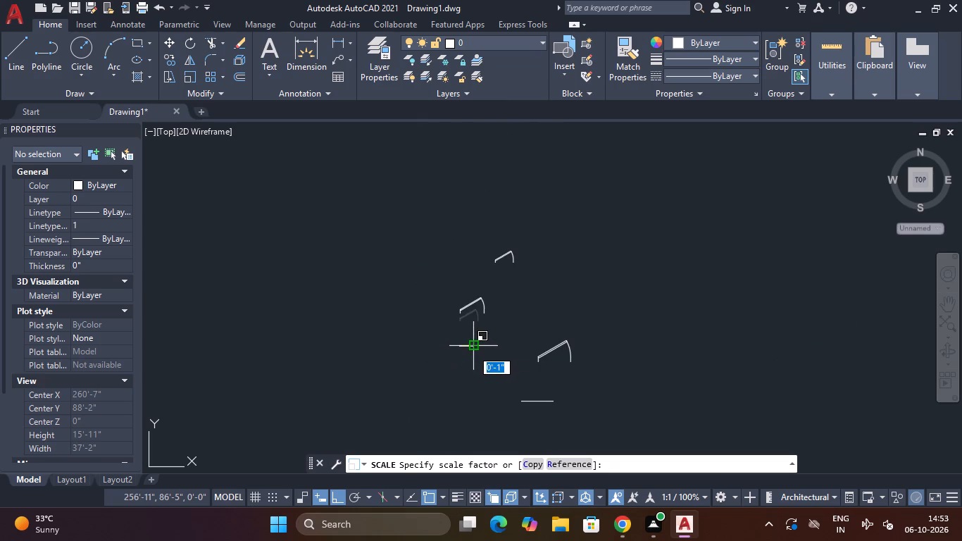
{"action": "scroll", "coordinate": [520, 328], "scroll_direction": "down", "scroll_amount": 1}
{"action": "scroll", "coordinate": [487, 350], "scroll_direction": "up", "scroll_amount": 2}
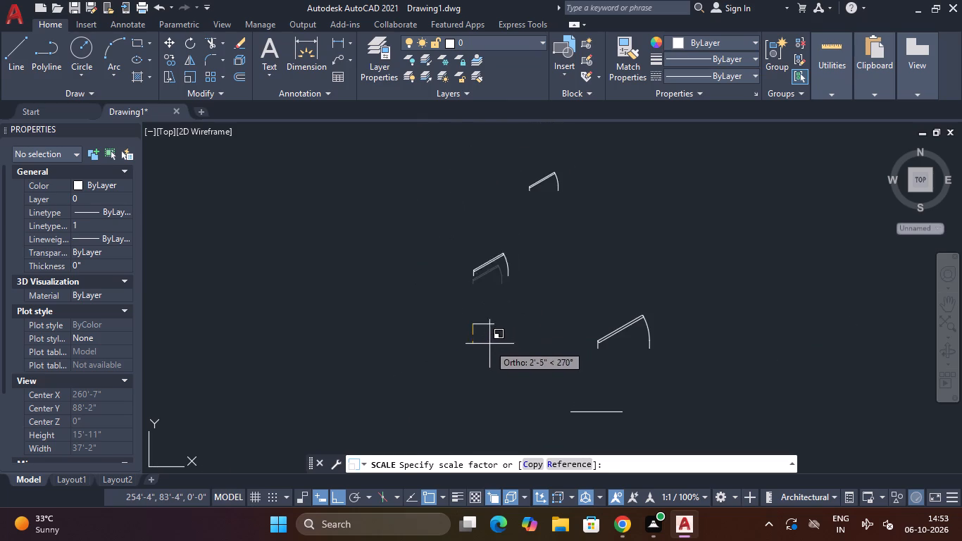
{"action": "scroll", "coordinate": [488, 328], "scroll_direction": "up", "scroll_amount": 3}
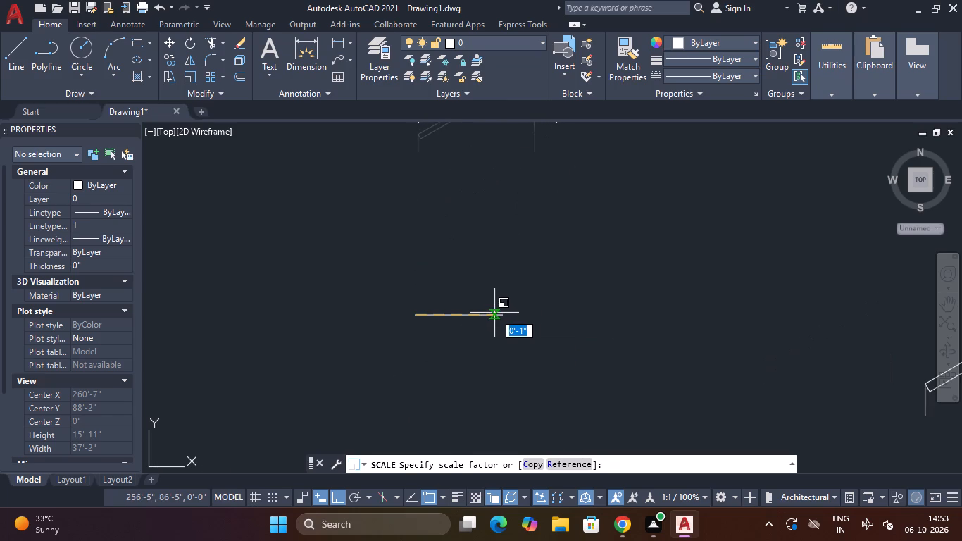
{"action": "key", "text": "r"}
{"action": "key", "text": "space"}
{"action": "left_click", "coordinate": [418, 149]}
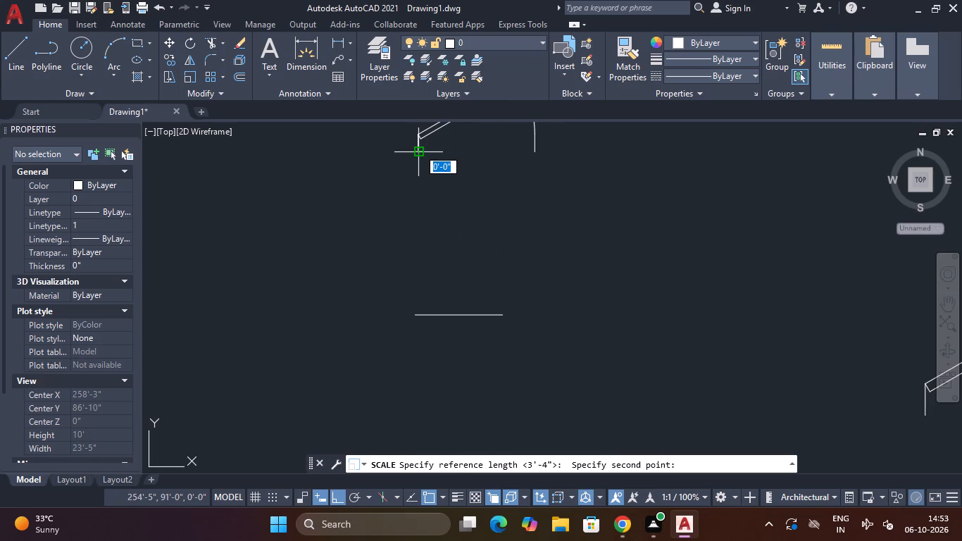
{"action": "left_click", "coordinate": [530, 154]}
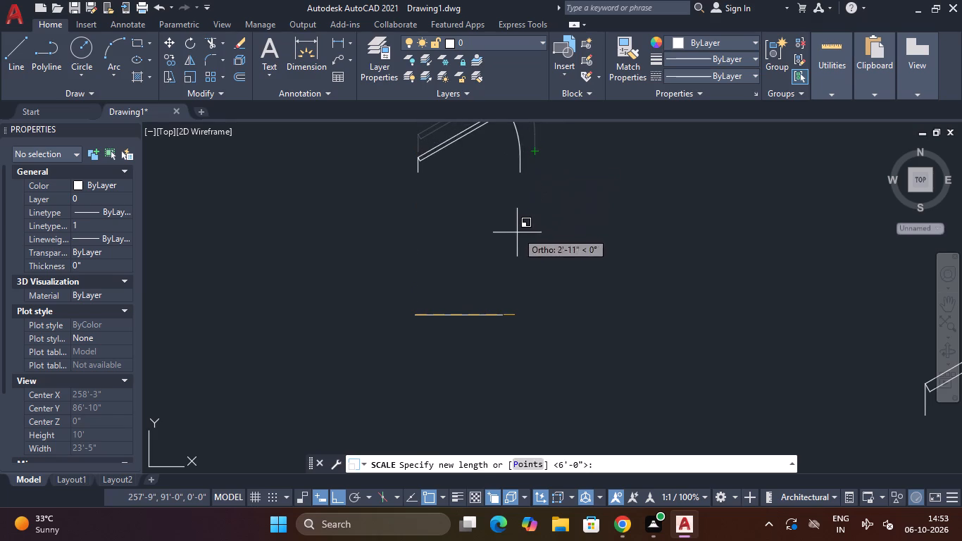
{"action": "left_click", "coordinate": [502, 317]}
{"action": "scroll", "coordinate": [531, 278], "scroll_direction": "down", "scroll_amount": 2}
{"action": "middle_click_drag", "start_coordinate": [532, 276], "coordinate": [473, 248]}
{"action": "key", "text": "Escape"}
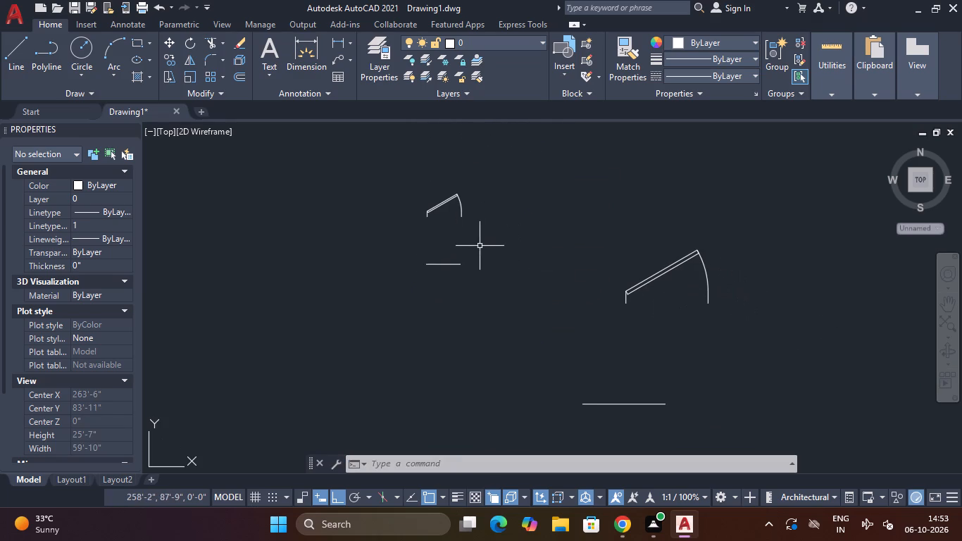
{"action": "key", "text": "Escape"}
Rotate the 6' door block 270° about the lower end of its hinge-side jamb.
{"action": "left_click", "coordinate": [756, 240]}
{"action": "left_click", "coordinate": [627, 325]}
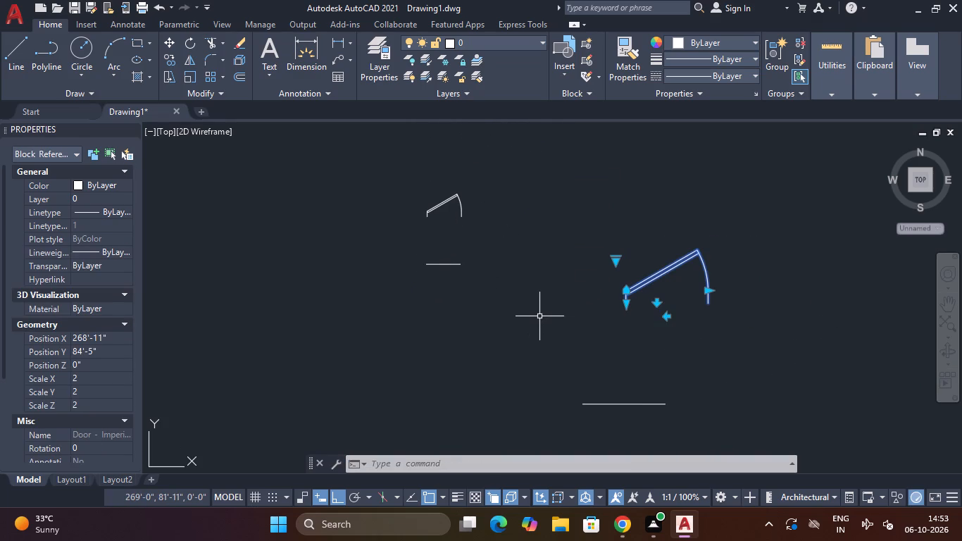
{"action": "key", "text": "r"}
{"action": "type", "text": "O"}
{"action": "key", "text": "space"}
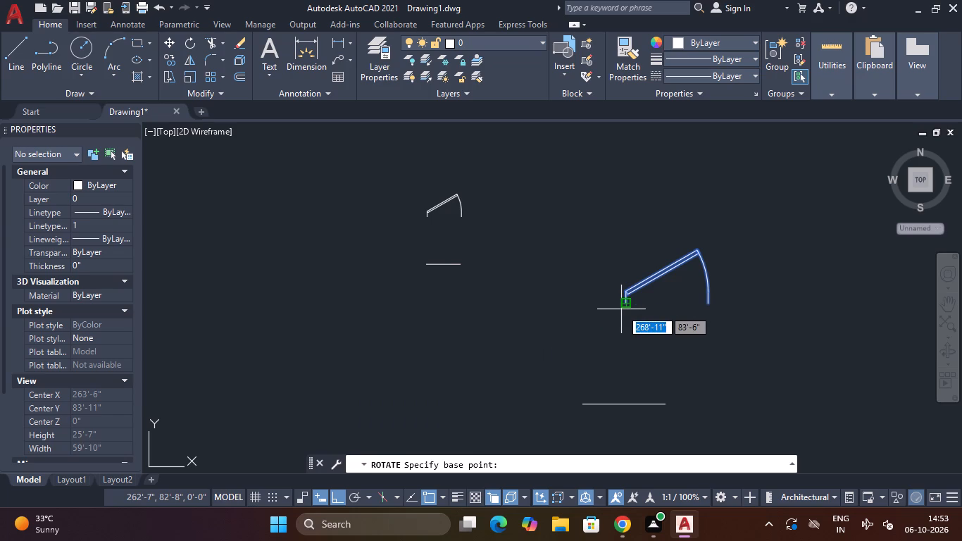
{"action": "left_click", "coordinate": [625, 306]}
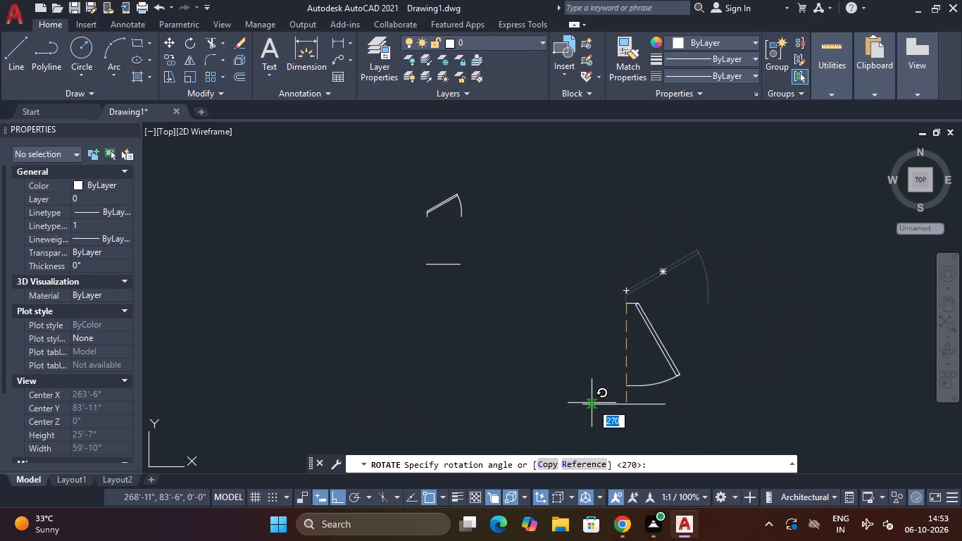
{"action": "left_click", "coordinate": [561, 407]}
{"action": "key", "text": "Escape"}
{"action": "left_click_drag", "start_coordinate": [740, 266], "coordinate": [705, 283]}
{"action": "middle_click_drag", "start_coordinate": [719, 257], "coordinate": [583, 339]}
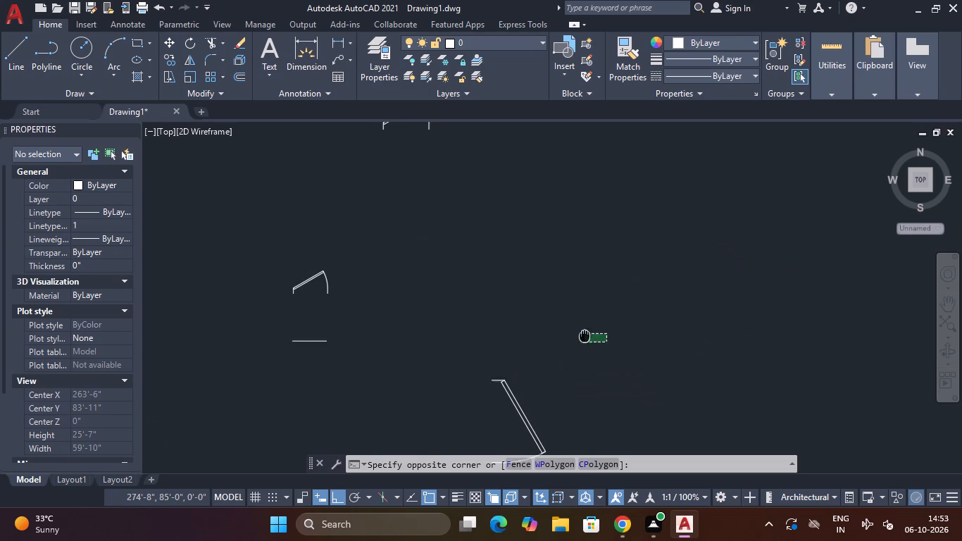
{"action": "middle_click_drag", "start_coordinate": [583, 339], "coordinate": [582, 340]}
{"action": "key", "text": "Escape"}
Draw a 3' horizontal reference line just below the uppermost door block, starting in line with its hinge-side jamb.
{"action": "middle_click_drag", "start_coordinate": [543, 246], "coordinate": [530, 366]}
{"action": "left_click", "coordinate": [465, 231]}
{"action": "left_click", "coordinate": [322, 256]}
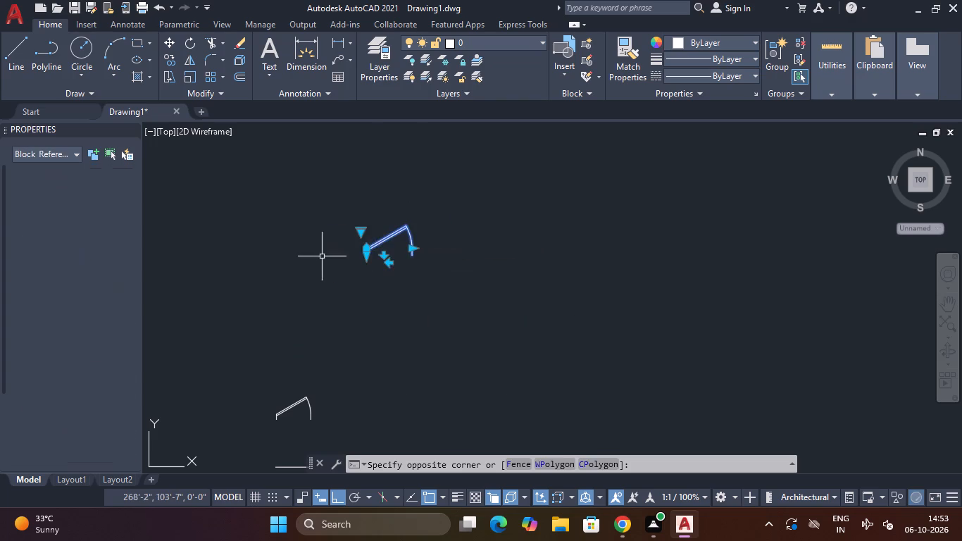
{"action": "key", "text": "Escape"}
{"action": "type", "text": "L"}
{"action": "key", "text": "space"}
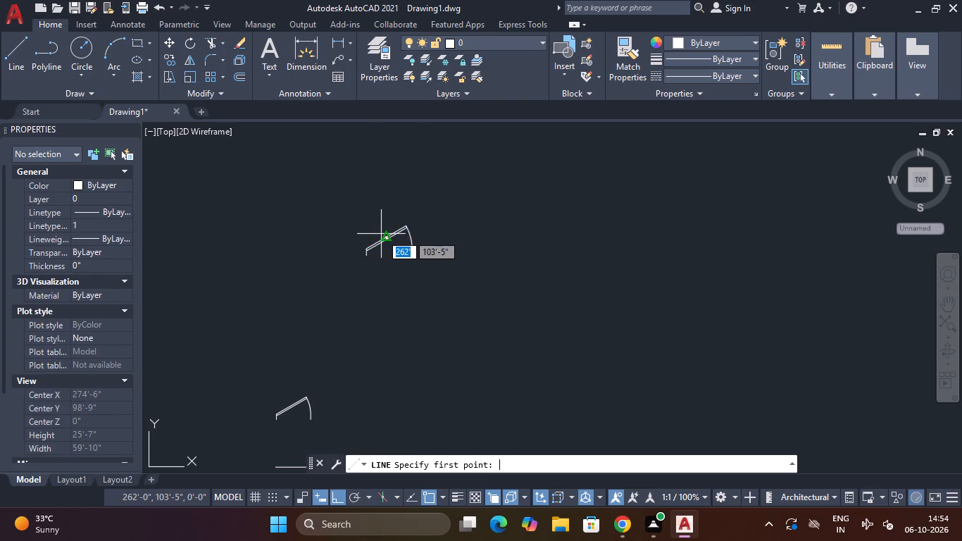
{"action": "left_click", "coordinate": [366, 270]}
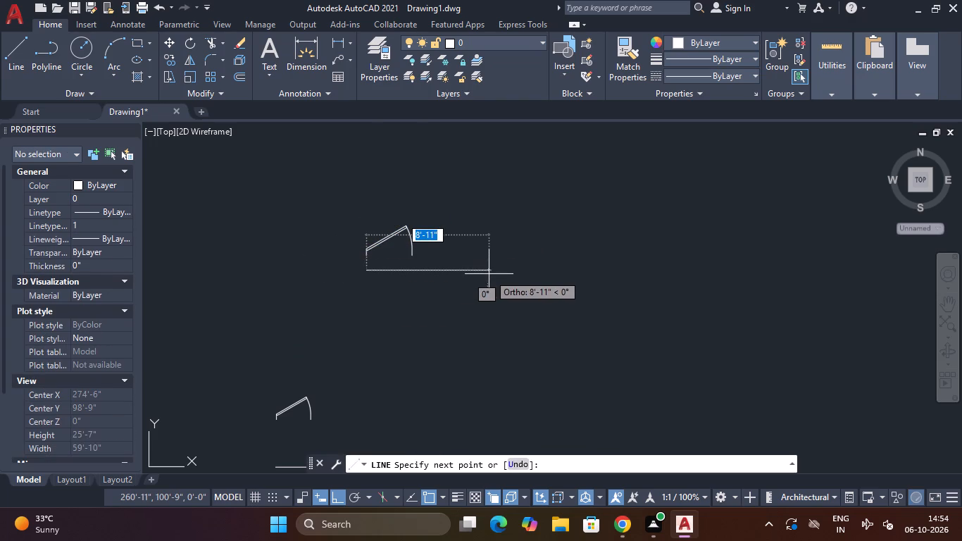
{"action": "key", "text": "3"}
{"action": "key", "text": "apostrophe"}
{"action": "key", "text": "Return"}
{"action": "key", "text": "Escape"}
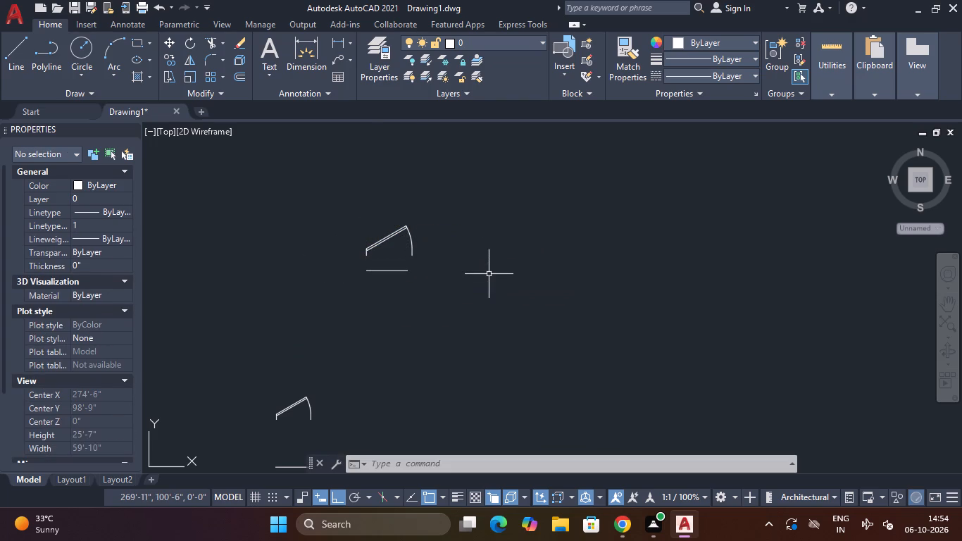
Scale the uppermost door block by reference, from its opening width to the length of the 3' line below it.
{"action": "left_click_drag", "start_coordinate": [443, 212], "coordinate": [434, 218]}
{"action": "left_click", "coordinate": [332, 262]}
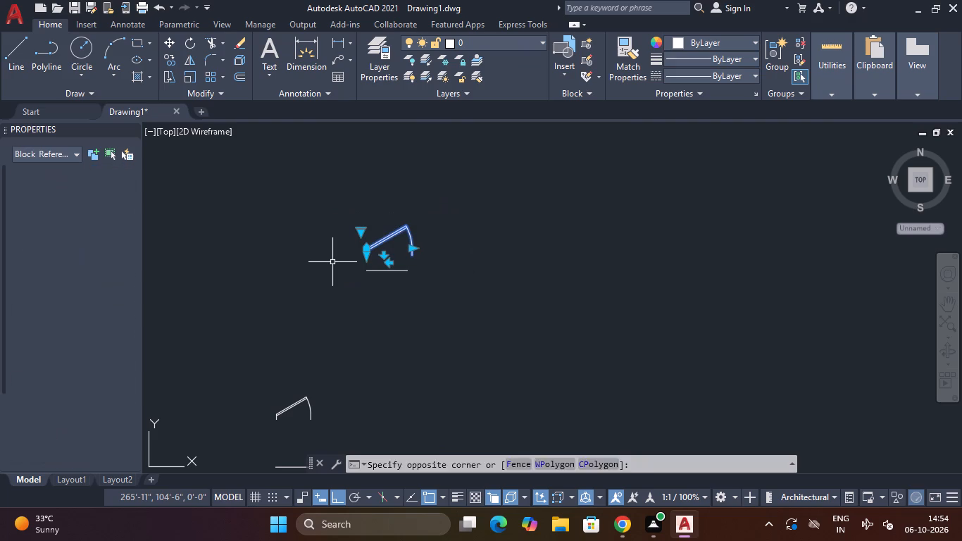
{"action": "type", "text": "SC"}
{"action": "key", "text": "space"}
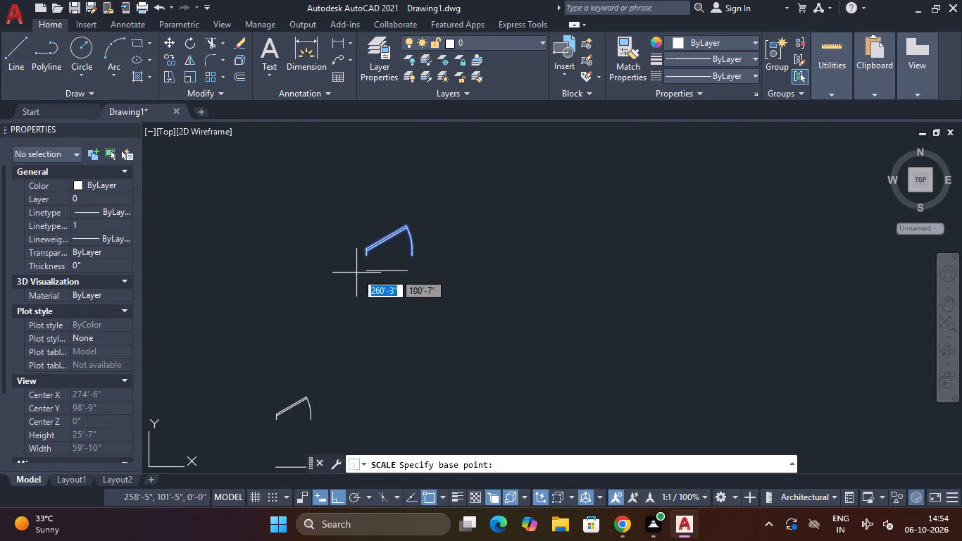
{"action": "left_click", "coordinate": [365, 273]}
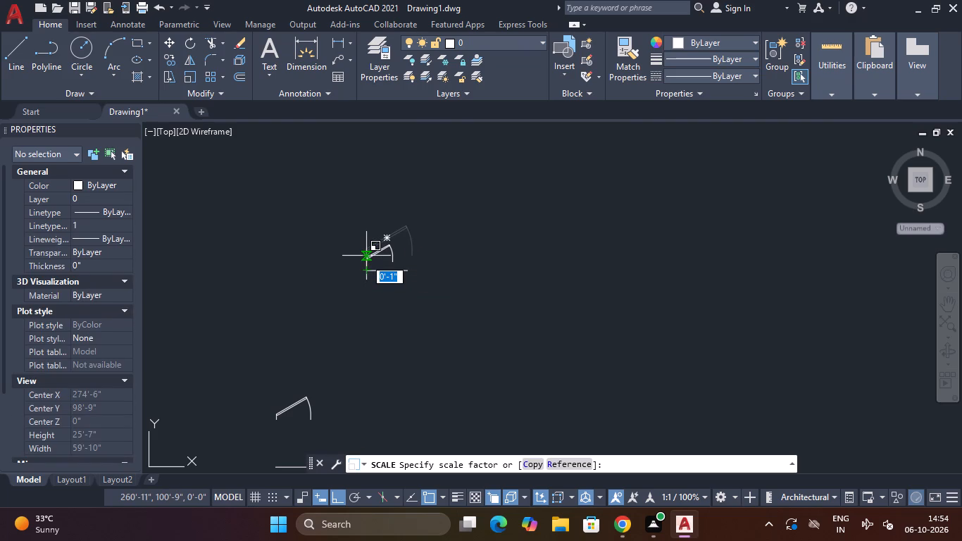
{"action": "type", "text": "R"}
{"action": "key", "text": "space"}
{"action": "scroll", "coordinate": [365, 259], "scroll_direction": "up", "scroll_amount": 3}
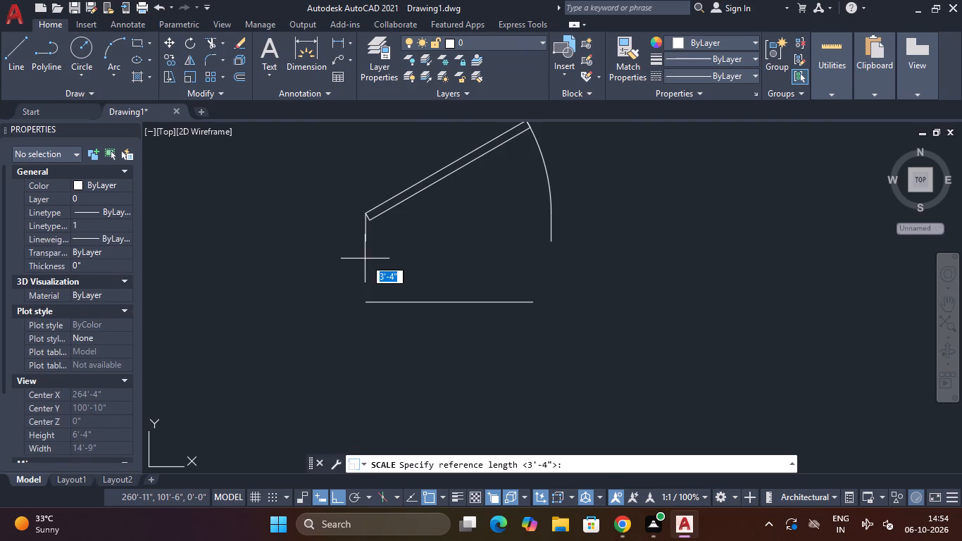
{"action": "left_click", "coordinate": [366, 241]}
{"action": "left_click", "coordinate": [554, 241]}
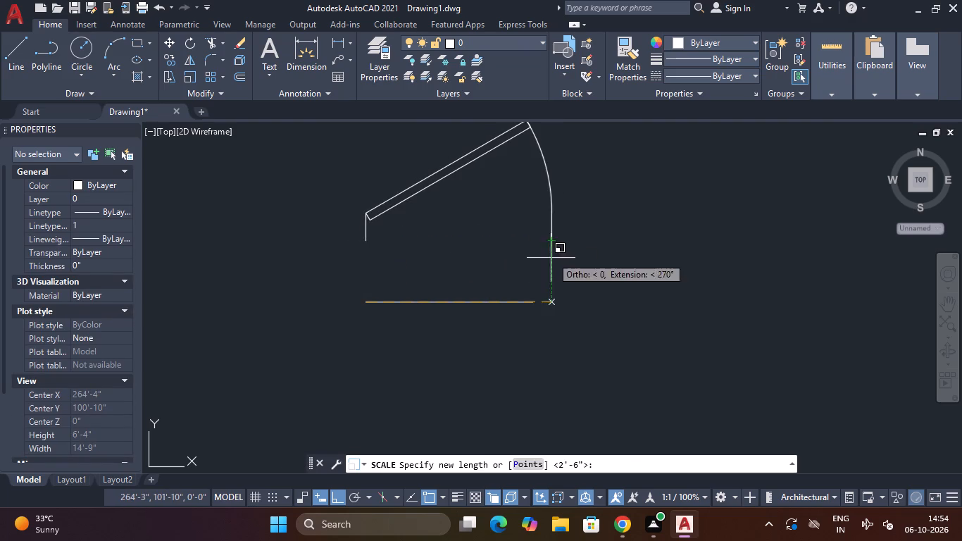
{"action": "left_click", "coordinate": [533, 302]}
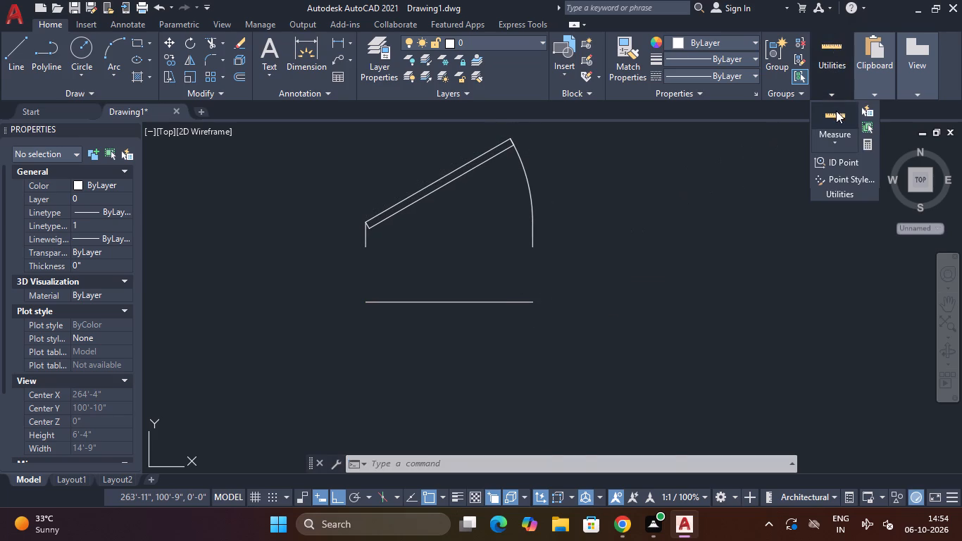
Check the opening width of the scaled uppermost door block with quick measurement.
{"action": "left_click", "coordinate": [836, 111]}
{"action": "key", "text": "Escape"}
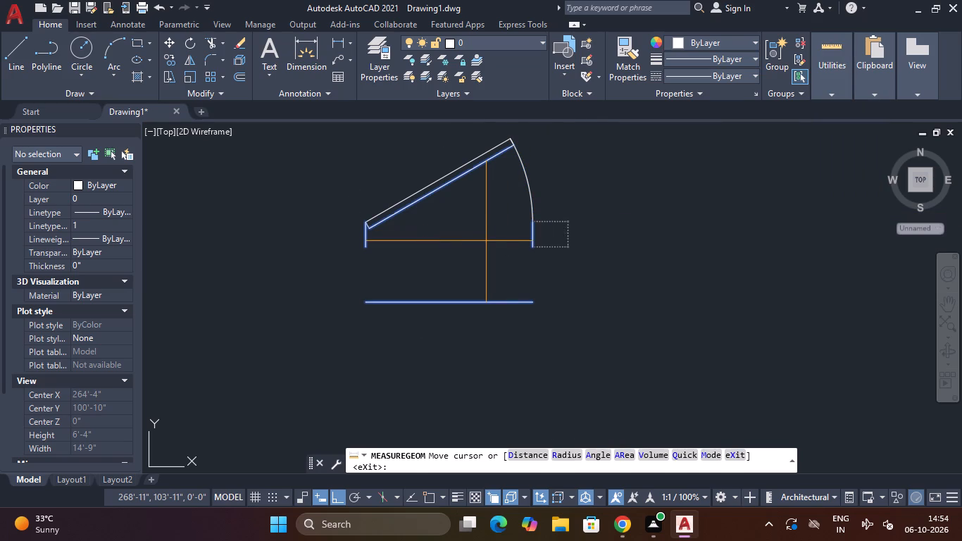
Delete the 3' reference line below the uppermost door block.
{"action": "scroll", "coordinate": [605, 178], "scroll_direction": "down", "scroll_amount": 2}
{"action": "left_click_drag", "start_coordinate": [597, 219], "coordinate": [587, 220]}
{"action": "left_click", "coordinate": [520, 235]}
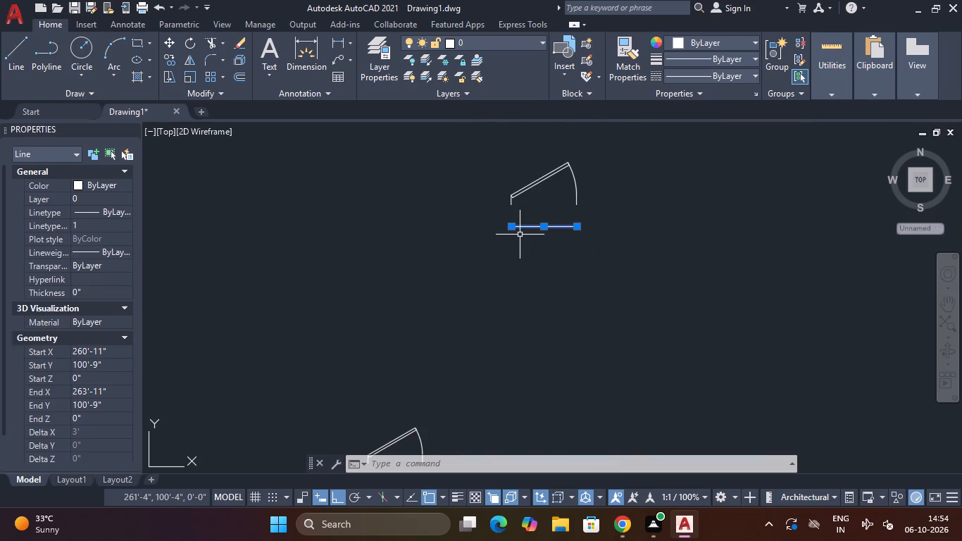
{"action": "key", "text": "Delete"}
Rotate the 3' door block 270° about the lower end of its hinge-side jamb.
{"action": "left_click_drag", "start_coordinate": [618, 155], "coordinate": [586, 180]}
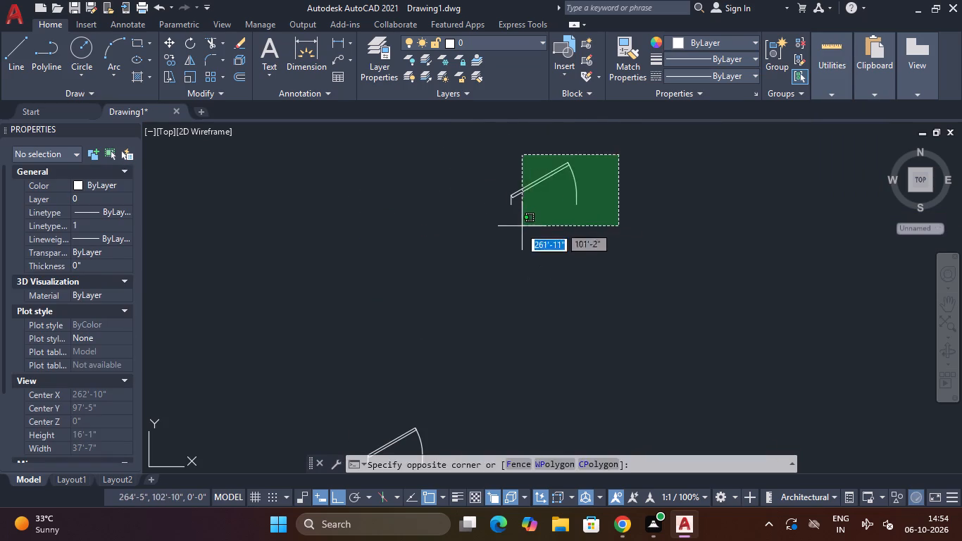
{"action": "left_click", "coordinate": [511, 228]}
{"action": "type", "text": "RO"}
{"action": "key", "text": "space"}
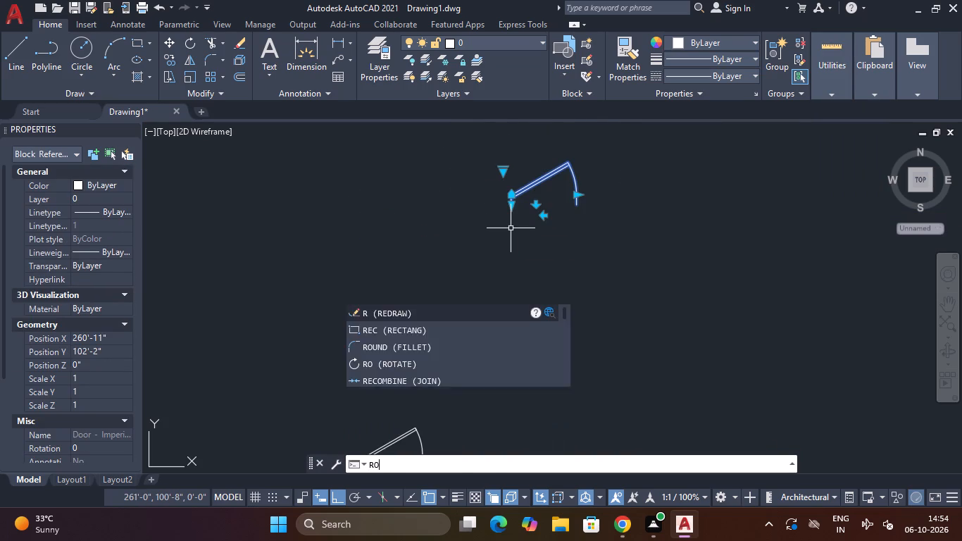
{"action": "left_click", "coordinate": [510, 207]}
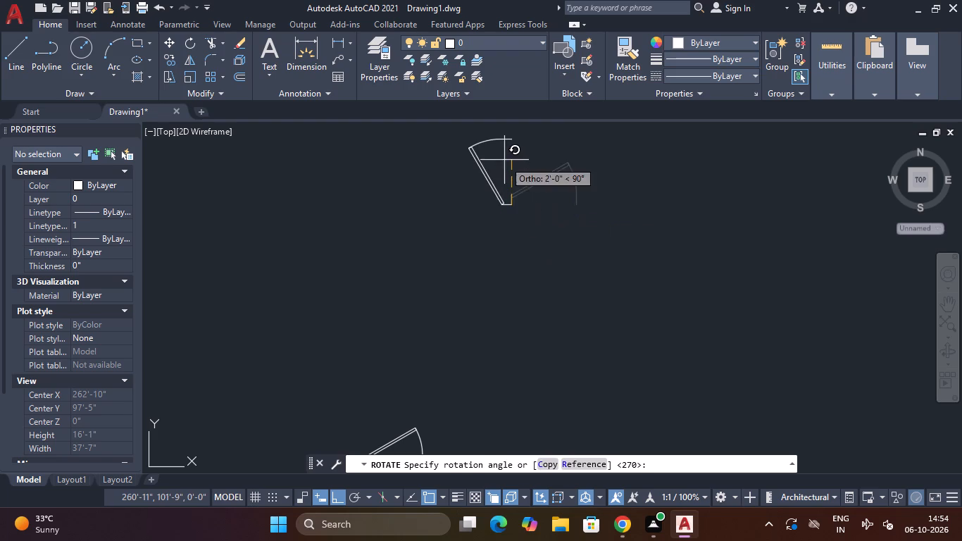
{"action": "left_click", "coordinate": [527, 339]}
{"action": "key", "text": "Escape"}
Mirror the rotated 3' door block upward about the horizontal line through its hinge-side jamb, keeping the source block.
{"action": "left_click_drag", "start_coordinate": [615, 196], "coordinate": [556, 243]}
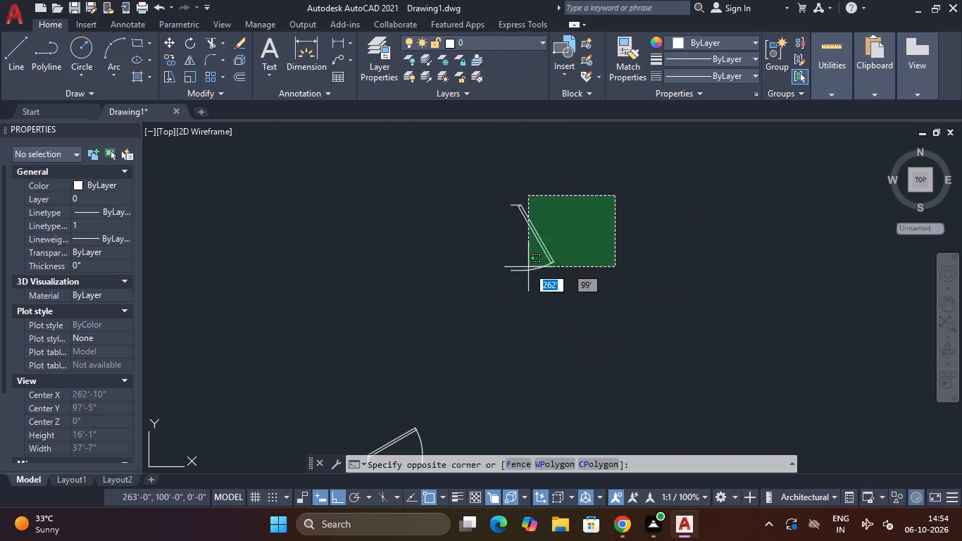
{"action": "left_click", "coordinate": [518, 270]}
{"action": "key", "text": "m"}
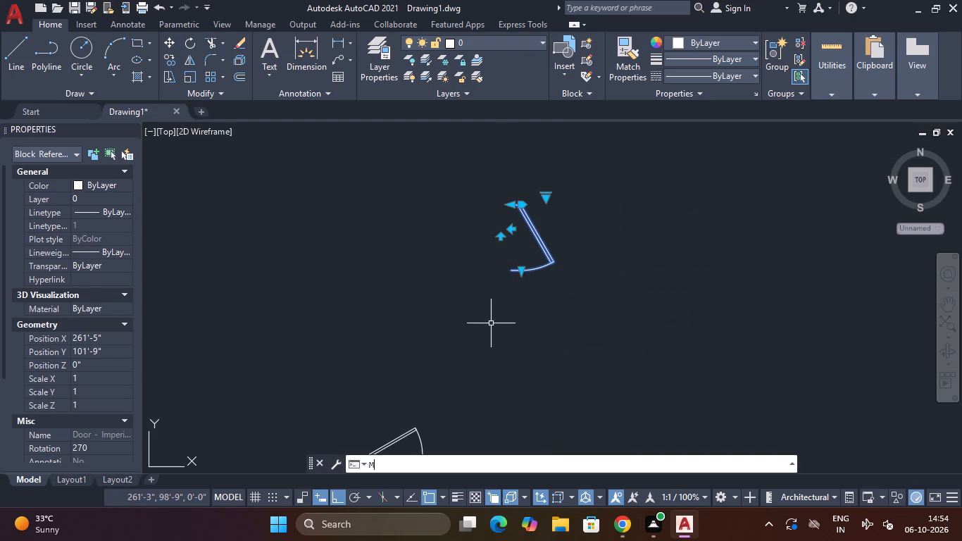
{"action": "type", "text": "I"}
{"action": "key", "text": "space"}
{"action": "scroll", "coordinate": [501, 201], "scroll_direction": "up", "scroll_amount": 3}
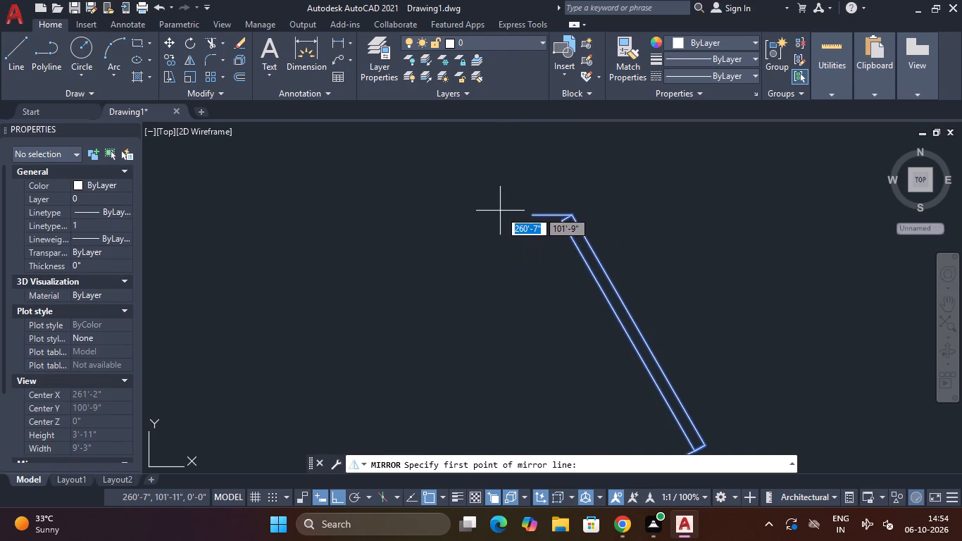
{"action": "left_click", "coordinate": [528, 216]}
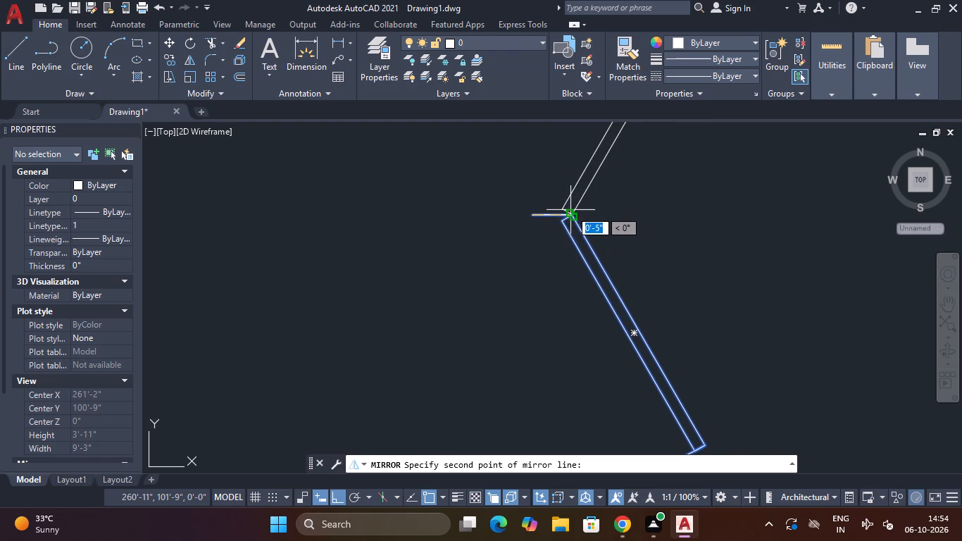
{"action": "scroll", "coordinate": [570, 210], "scroll_direction": "down", "scroll_amount": 4}
{"action": "scroll", "coordinate": [569, 210], "scroll_direction": "up", "scroll_amount": 3}
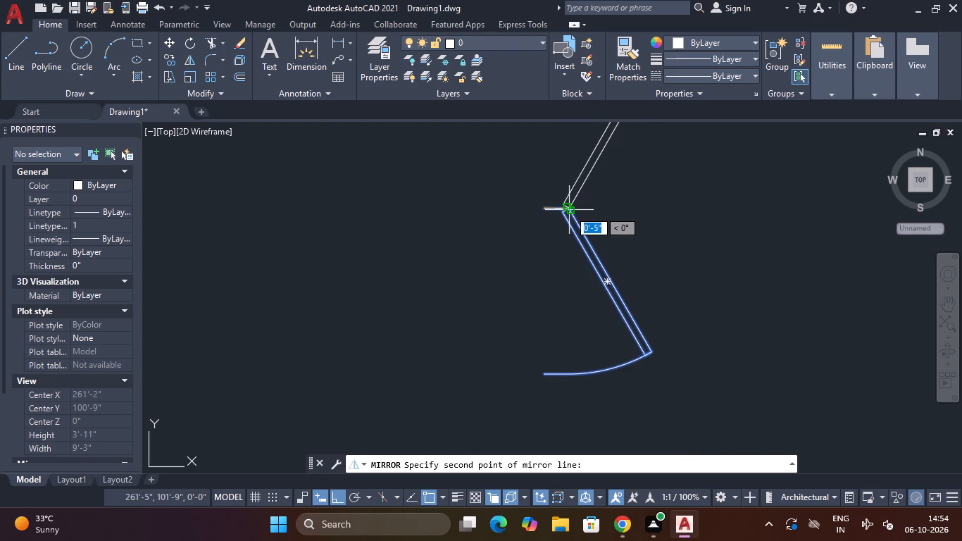
{"action": "left_click", "coordinate": [631, 209]}
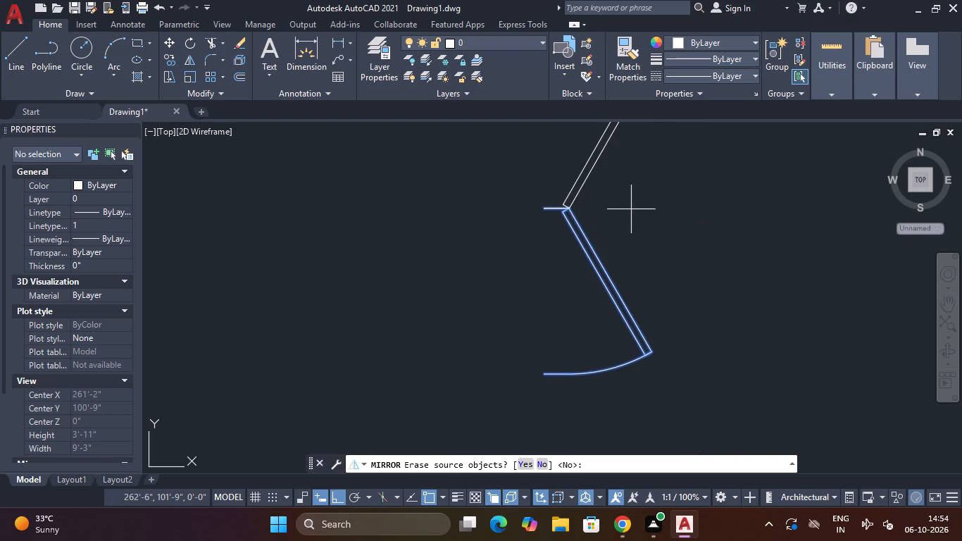
{"action": "type", "text": "N"}
{"action": "key", "text": "space"}
{"action": "scroll", "coordinate": [631, 209], "scroll_direction": "down", "scroll_amount": 2}
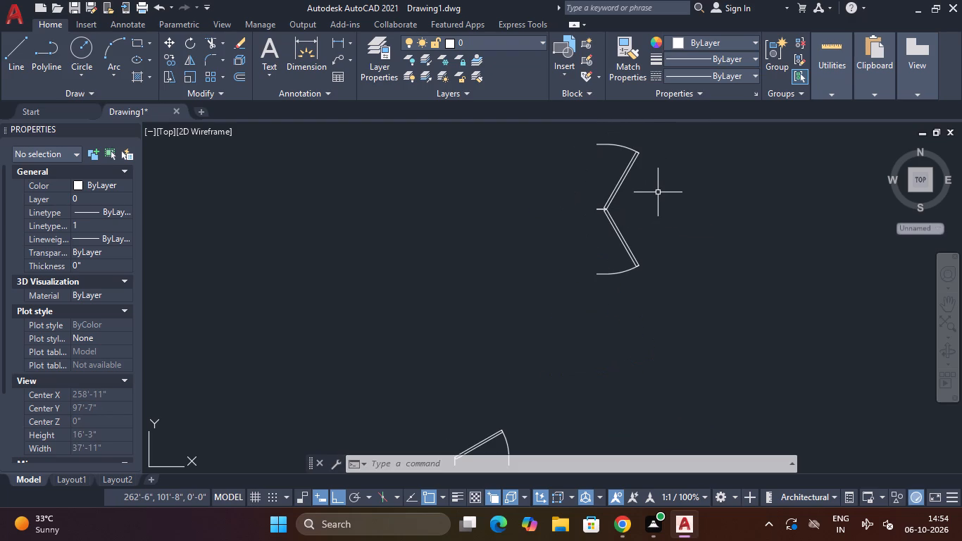
Move both mirrored door leaves, with ortho off, by their shared jamb end to just inside the wide opening in the plan's lower-left wall.
{"action": "middle_click_drag", "start_coordinate": [649, 195], "coordinate": [632, 205]}
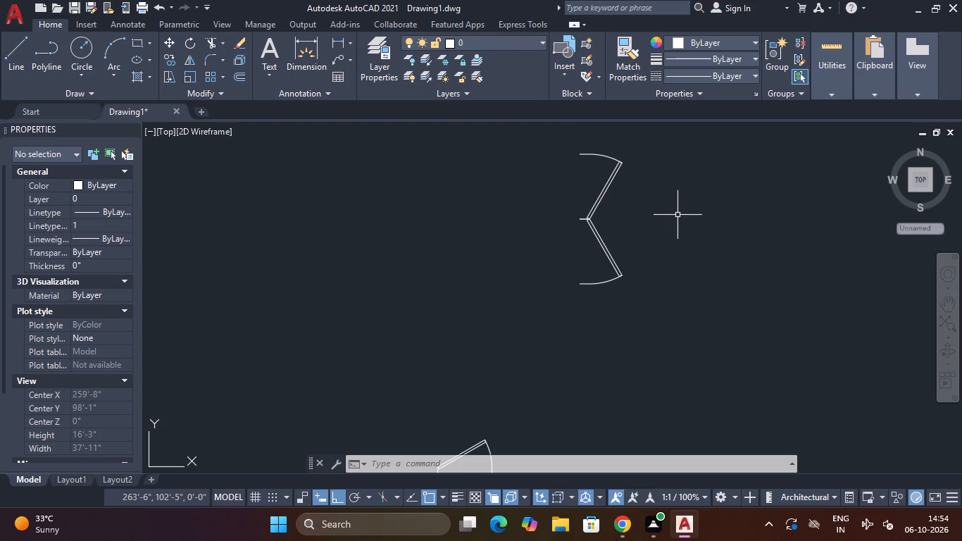
{"action": "middle_click_drag", "start_coordinate": [677, 216], "coordinate": [621, 246]}
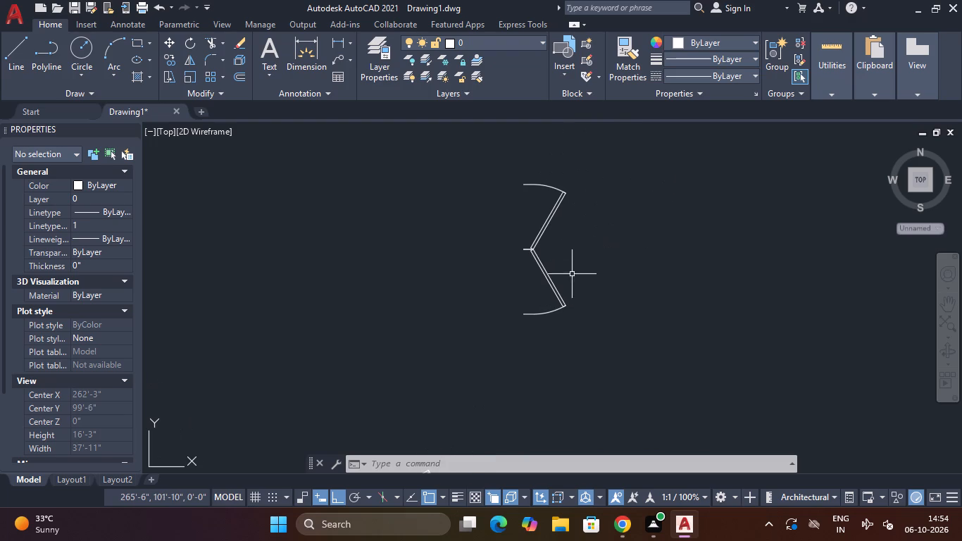
{"action": "left_click", "coordinate": [584, 173]}
{"action": "left_click", "coordinate": [509, 332]}
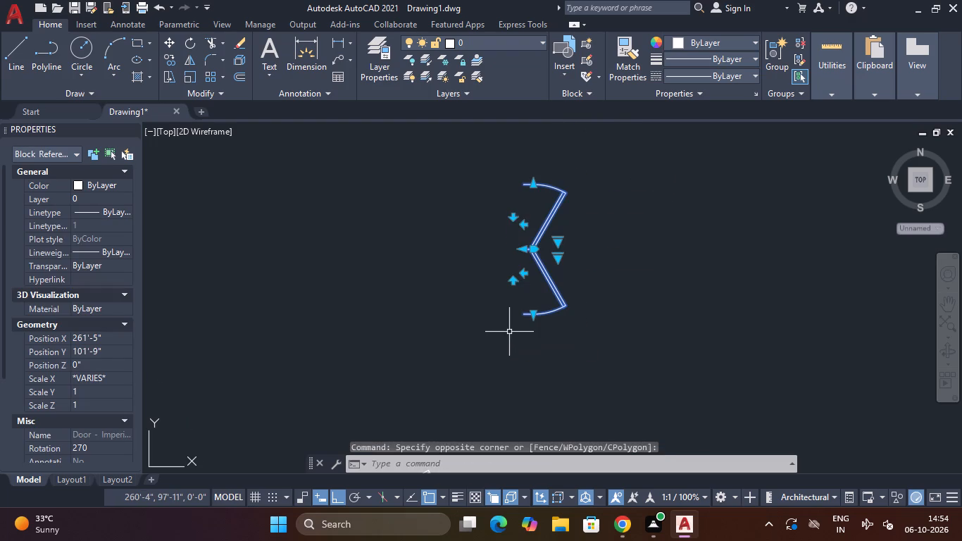
{"action": "type", "text": "M"}
{"action": "key", "text": "space"}
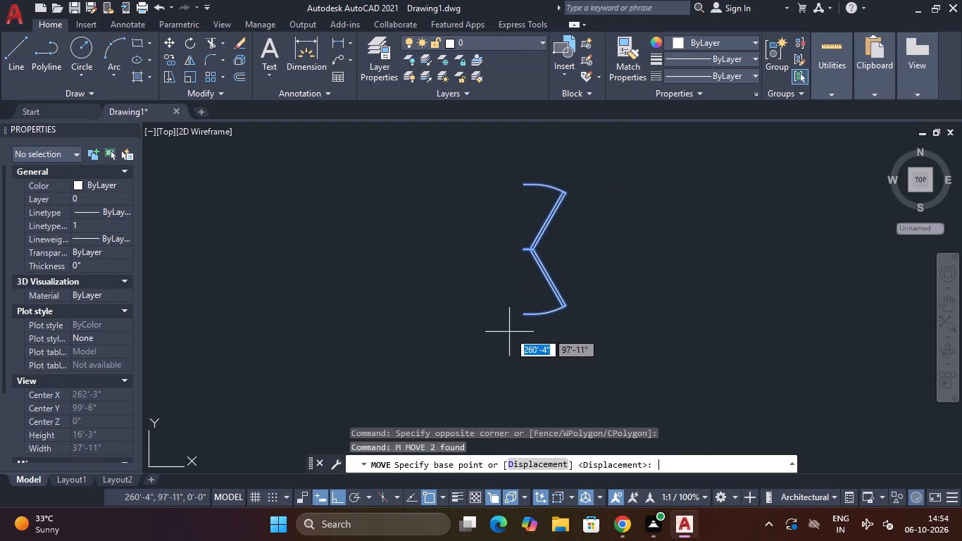
{"action": "left_click", "coordinate": [522, 249]}
{"action": "scroll", "coordinate": [522, 249], "scroll_direction": "down", "scroll_amount": 4}
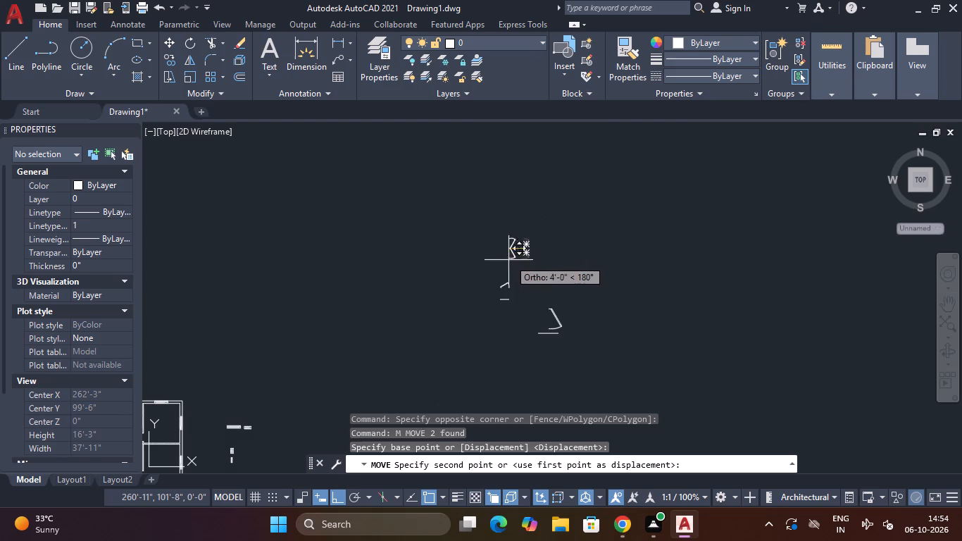
{"action": "middle_click_drag", "start_coordinate": [508, 260], "coordinate": [575, 179]}
{"action": "scroll", "coordinate": [522, 237], "scroll_direction": "down", "scroll_amount": 2}
{"action": "middle_click_drag", "start_coordinate": [446, 328], "coordinate": [499, 283]}
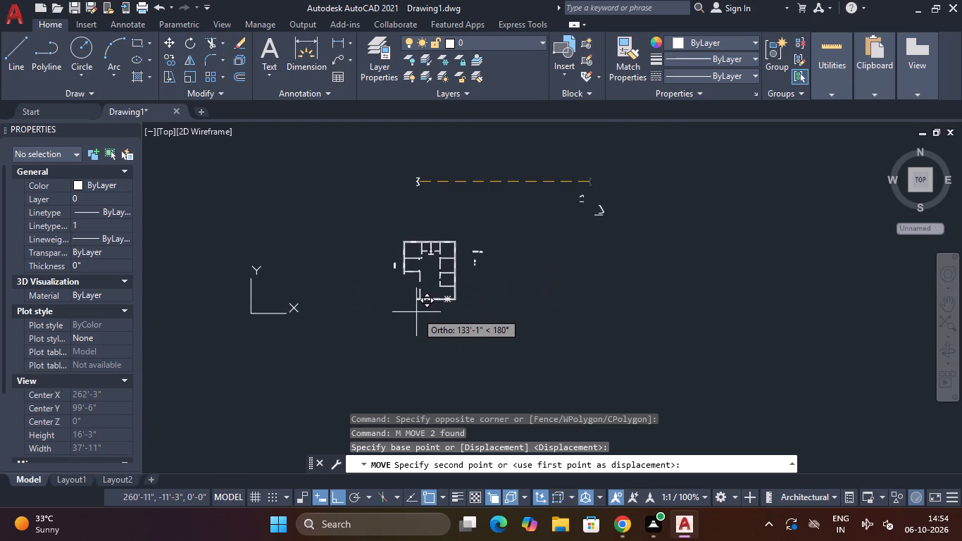
{"action": "key", "text": "F8"}
{"action": "scroll", "coordinate": [428, 285], "scroll_direction": "up", "scroll_amount": 5}
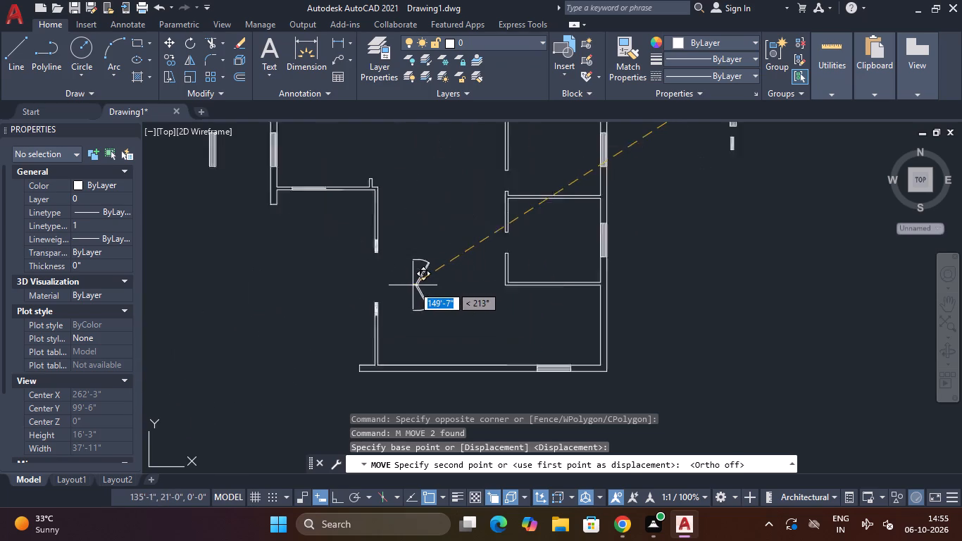
{"action": "scroll", "coordinate": [349, 273], "scroll_direction": "up", "scroll_amount": 2}
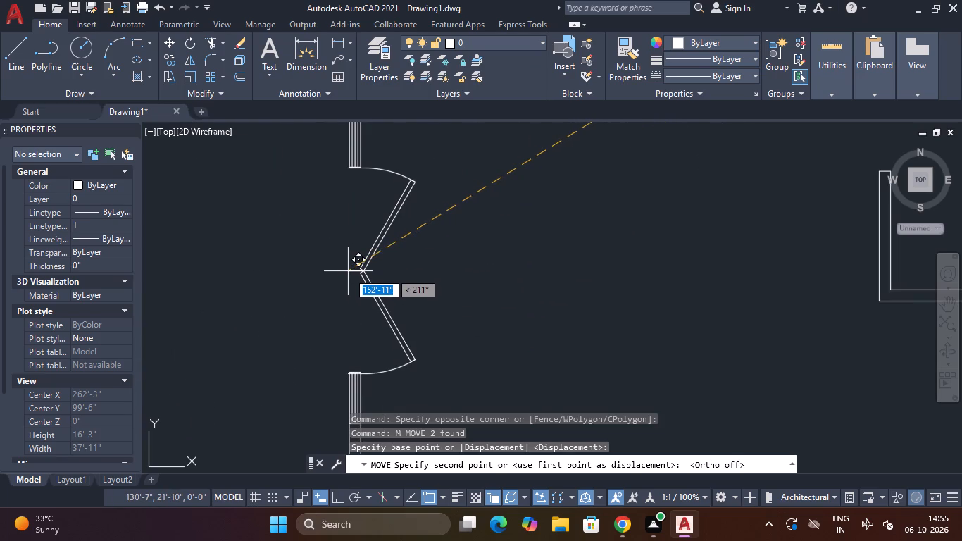
{"action": "left_click", "coordinate": [504, 278]}
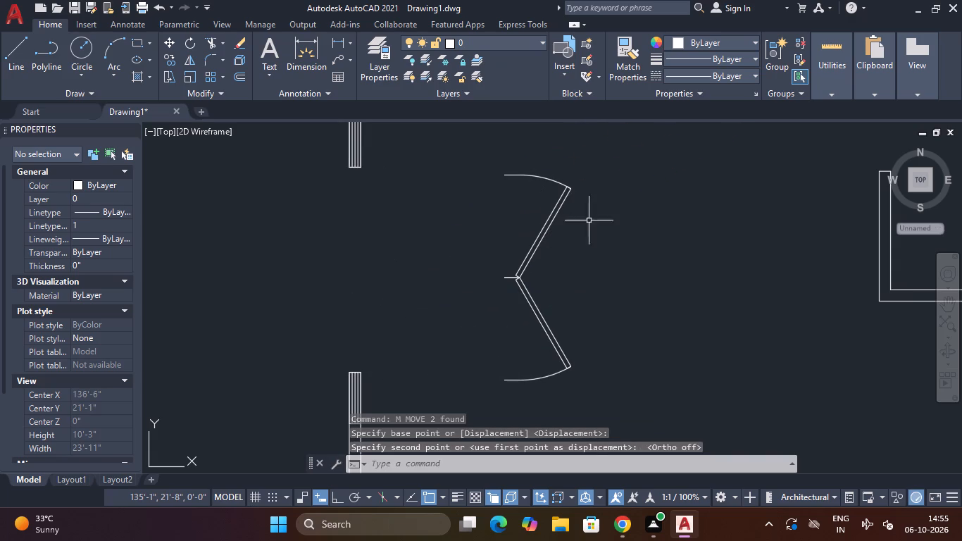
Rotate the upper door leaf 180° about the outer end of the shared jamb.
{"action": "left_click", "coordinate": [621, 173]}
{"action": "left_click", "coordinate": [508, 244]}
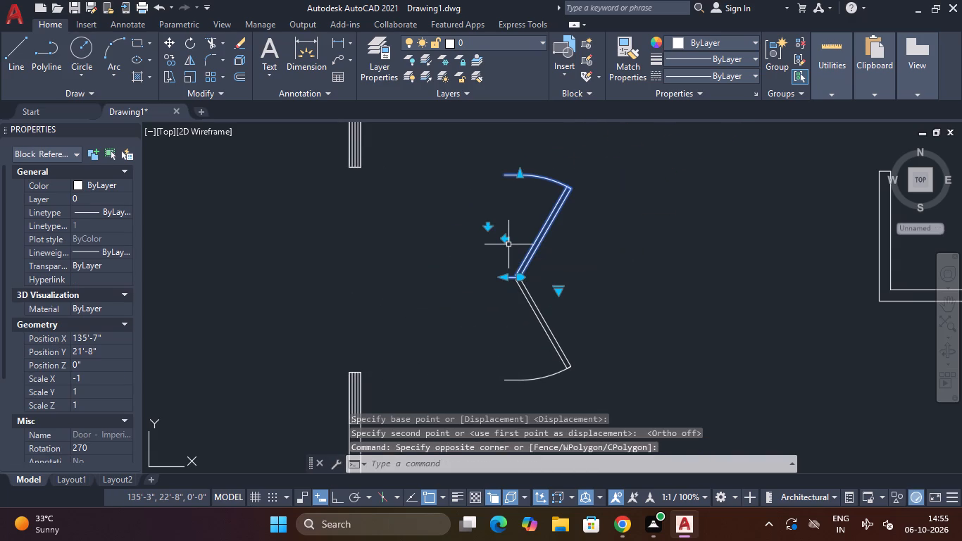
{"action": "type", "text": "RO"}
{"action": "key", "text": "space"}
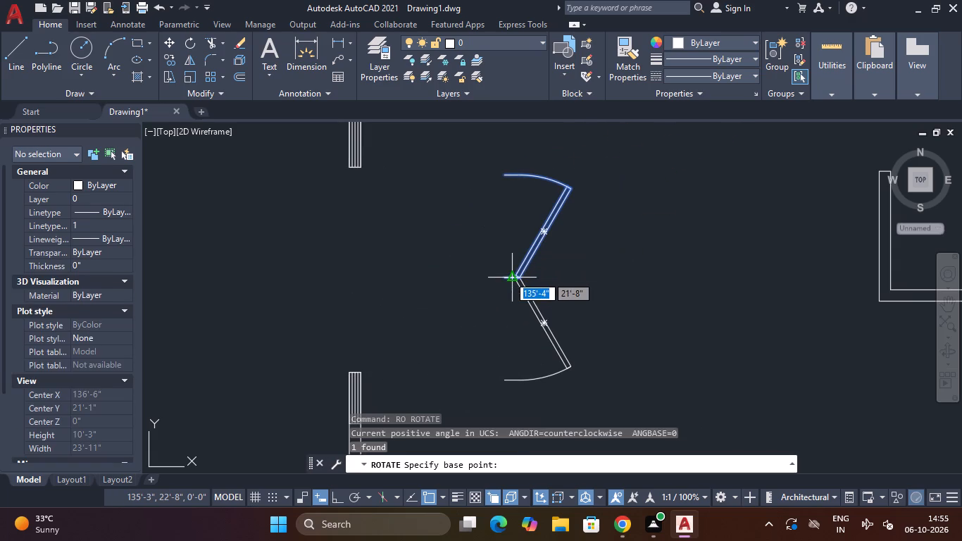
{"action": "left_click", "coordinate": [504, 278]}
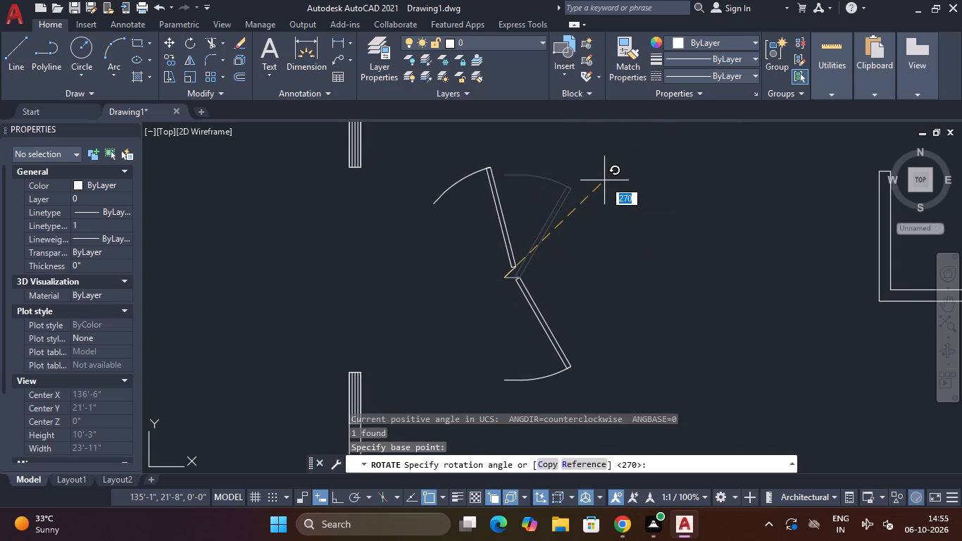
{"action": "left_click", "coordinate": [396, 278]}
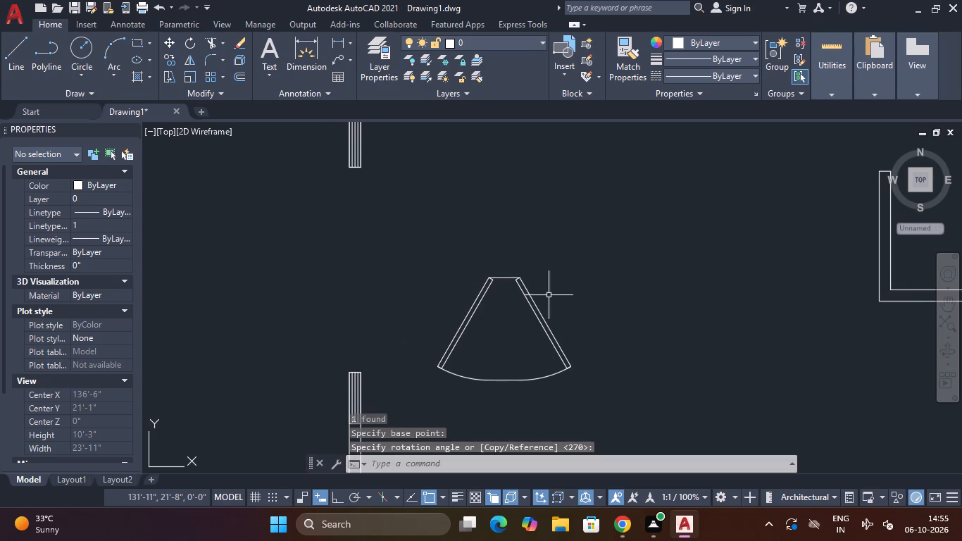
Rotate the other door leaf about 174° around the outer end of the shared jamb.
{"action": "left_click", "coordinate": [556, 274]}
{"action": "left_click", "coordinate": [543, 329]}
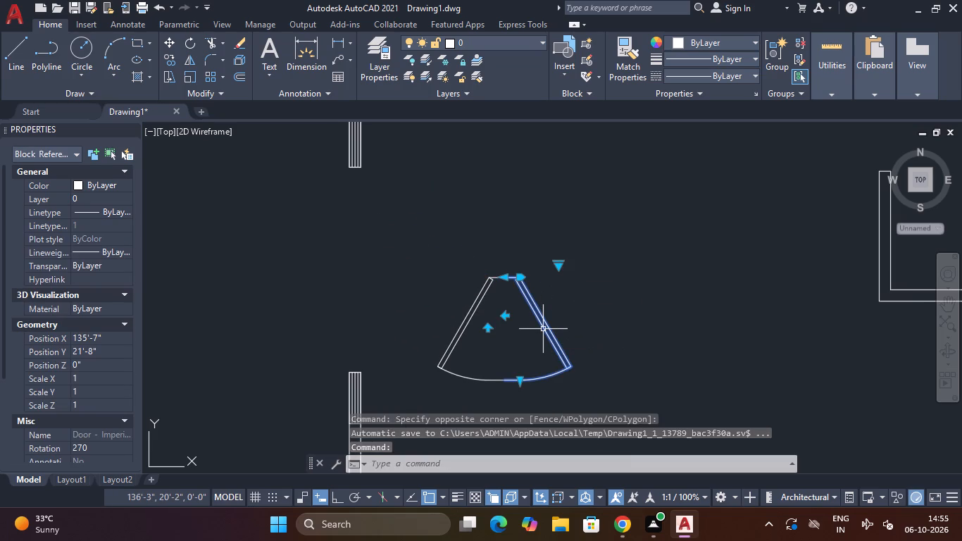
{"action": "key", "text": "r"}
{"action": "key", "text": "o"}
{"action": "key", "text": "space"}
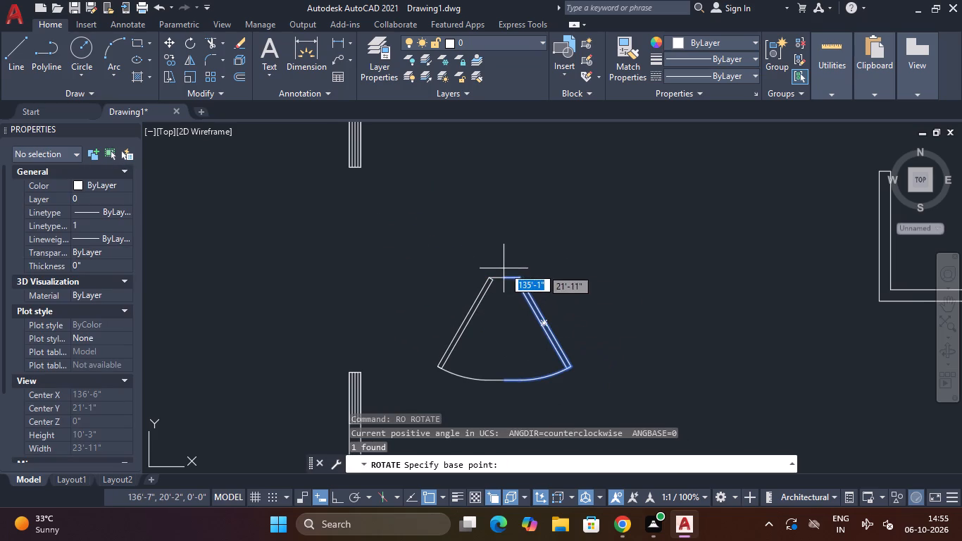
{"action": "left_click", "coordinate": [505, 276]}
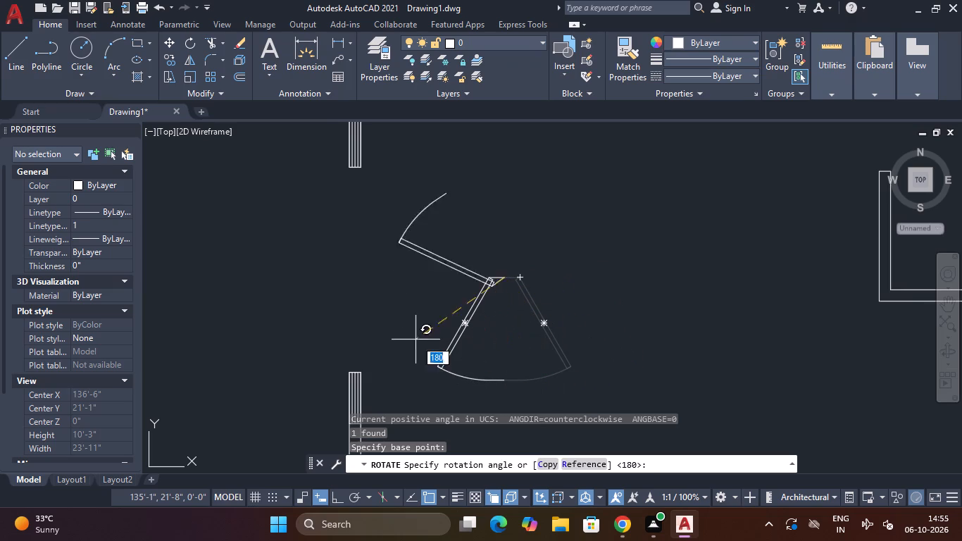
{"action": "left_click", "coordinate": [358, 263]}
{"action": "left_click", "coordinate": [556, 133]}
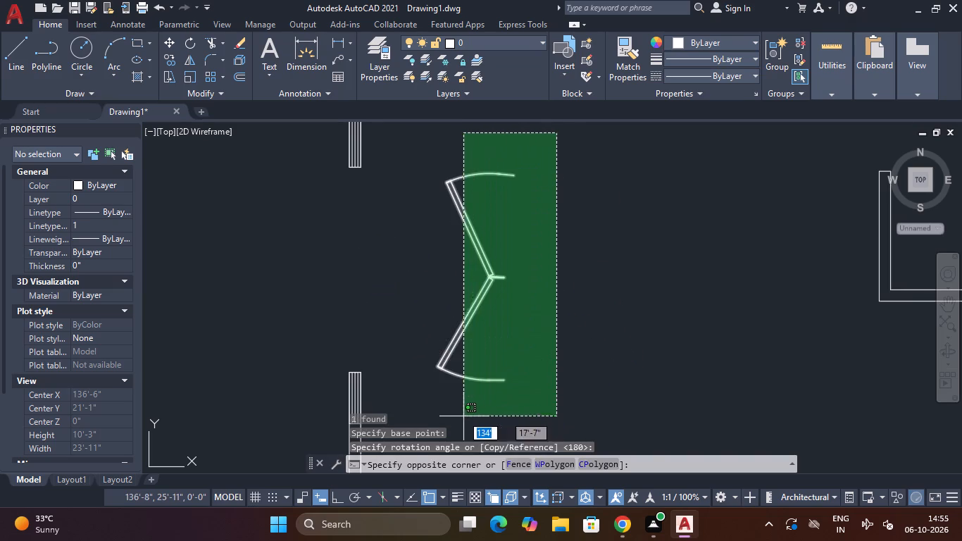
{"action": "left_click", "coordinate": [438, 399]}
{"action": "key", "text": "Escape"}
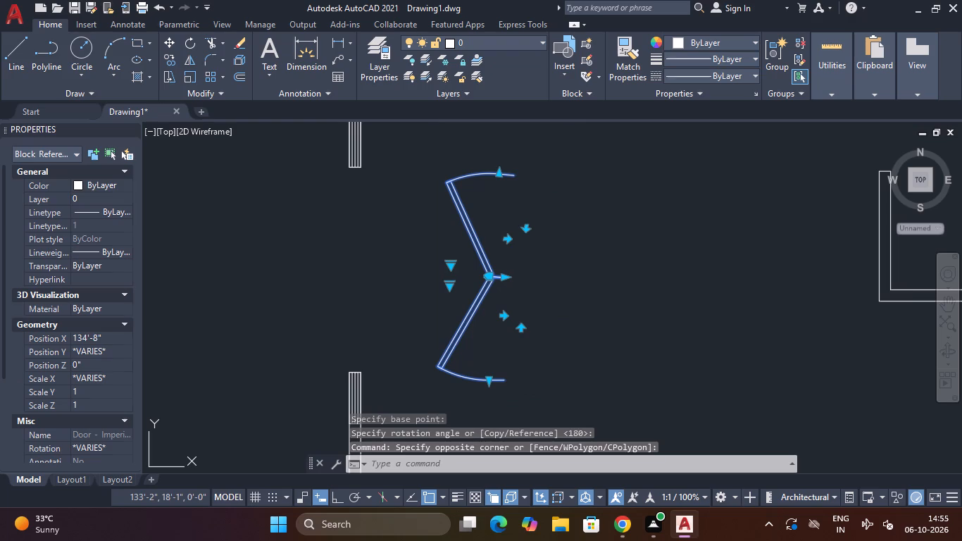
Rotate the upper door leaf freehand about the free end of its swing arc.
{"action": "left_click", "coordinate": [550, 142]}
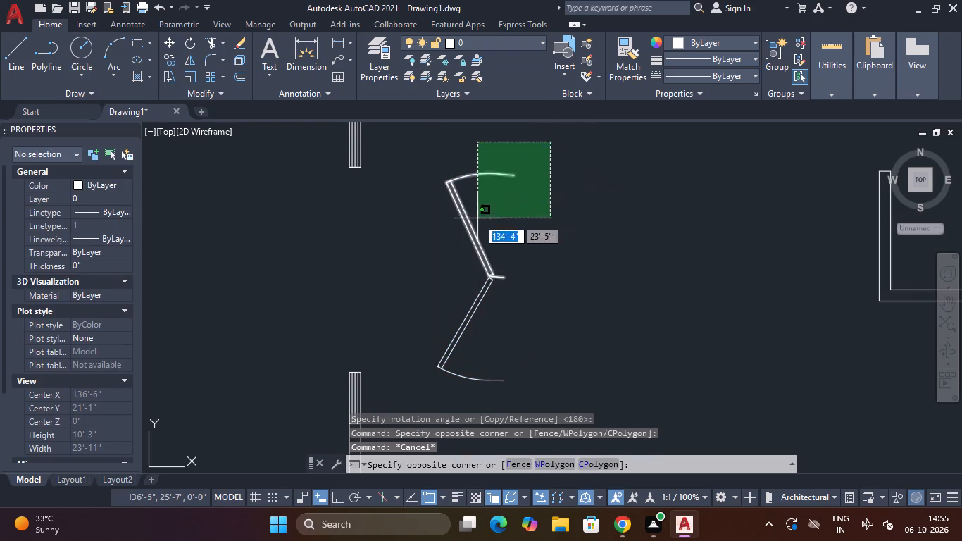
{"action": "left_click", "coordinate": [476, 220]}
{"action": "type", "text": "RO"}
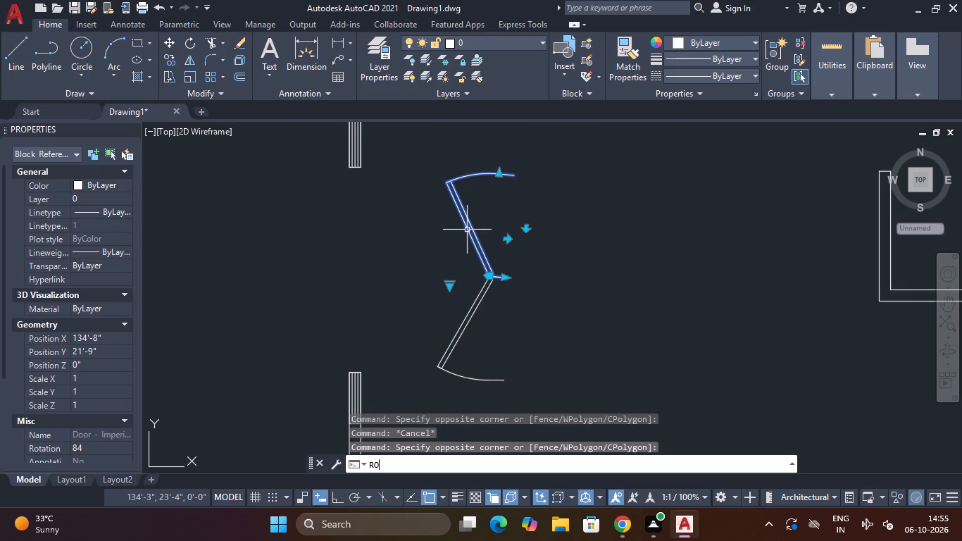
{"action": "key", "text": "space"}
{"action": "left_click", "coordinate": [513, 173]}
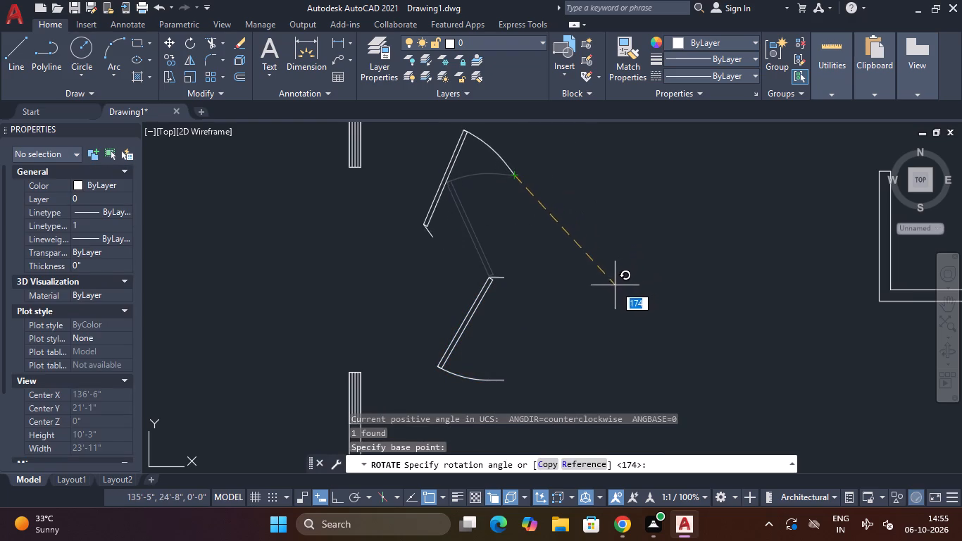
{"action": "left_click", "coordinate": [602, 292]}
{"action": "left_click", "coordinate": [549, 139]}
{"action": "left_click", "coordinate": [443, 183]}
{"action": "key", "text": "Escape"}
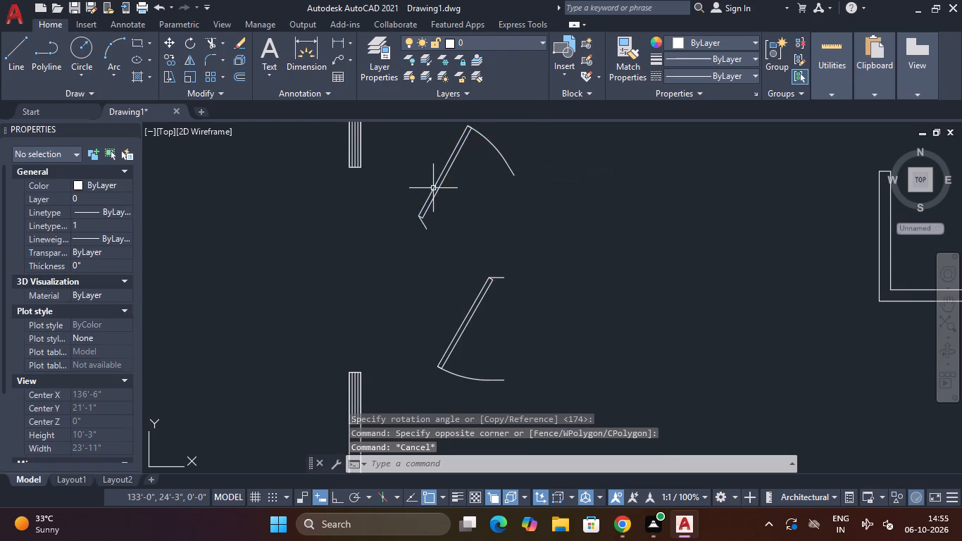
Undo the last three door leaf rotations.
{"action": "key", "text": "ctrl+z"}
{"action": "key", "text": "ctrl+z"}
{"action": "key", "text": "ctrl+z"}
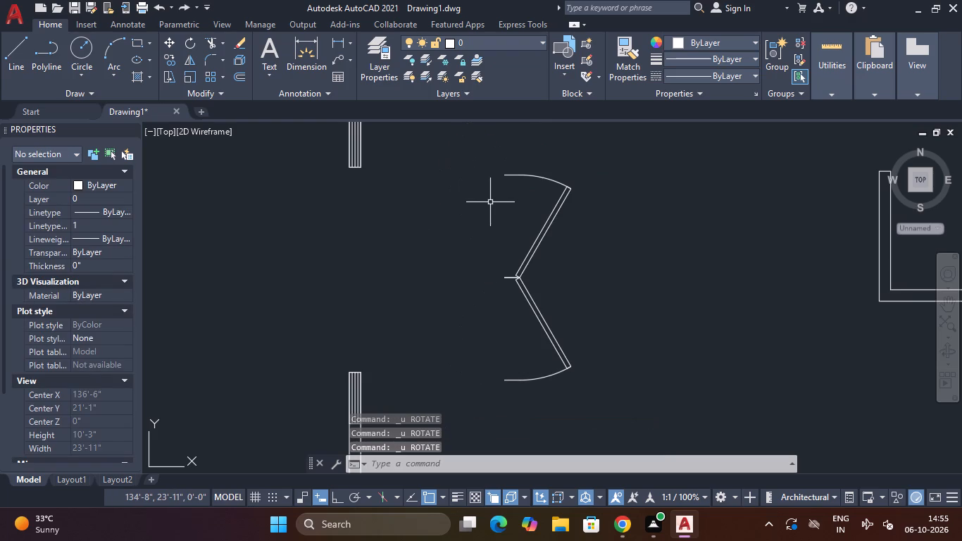
Move the upper door leaf about 1'-5" right and 1'-1" up, separating it from the lower leaf.
{"action": "middle_click_drag", "start_coordinate": [660, 256], "coordinate": [662, 232]}
{"action": "left_click_drag", "start_coordinate": [630, 158], "coordinate": [600, 171]}
{"action": "left_click", "coordinate": [389, 252]}
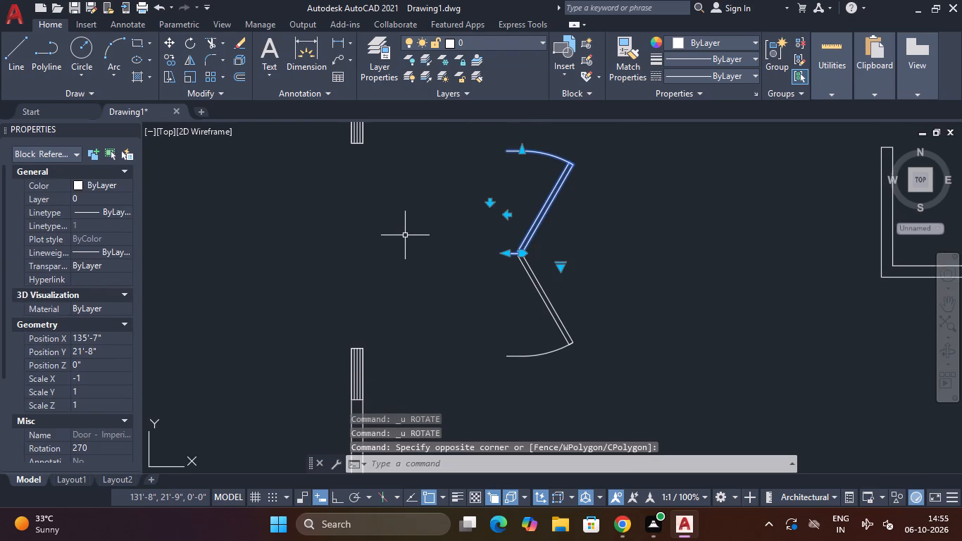
{"action": "type", "text": "M"}
{"action": "key", "text": "space"}
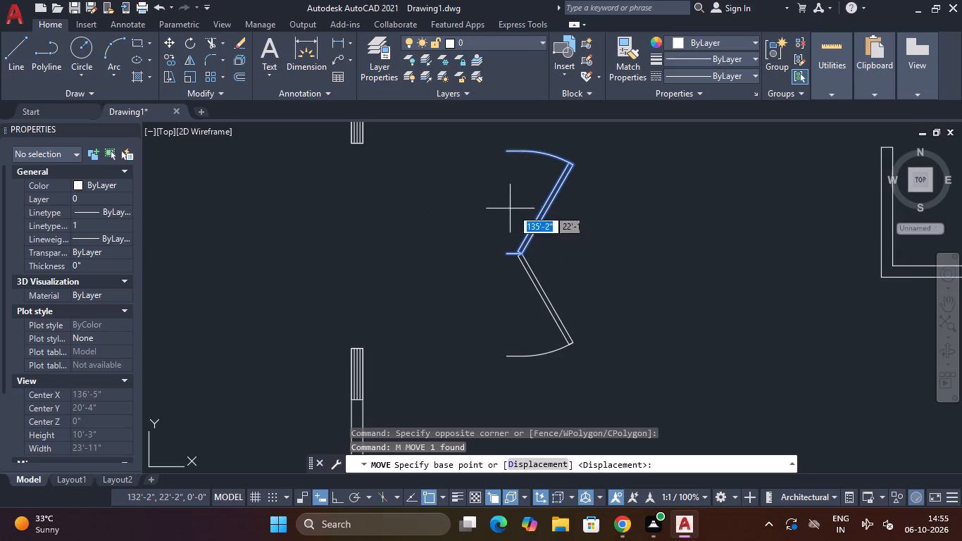
{"action": "left_click", "coordinate": [539, 223]}
{"action": "left_click", "coordinate": [589, 187]}
{"action": "middle_click_drag", "start_coordinate": [589, 186], "coordinate": [589, 187]}
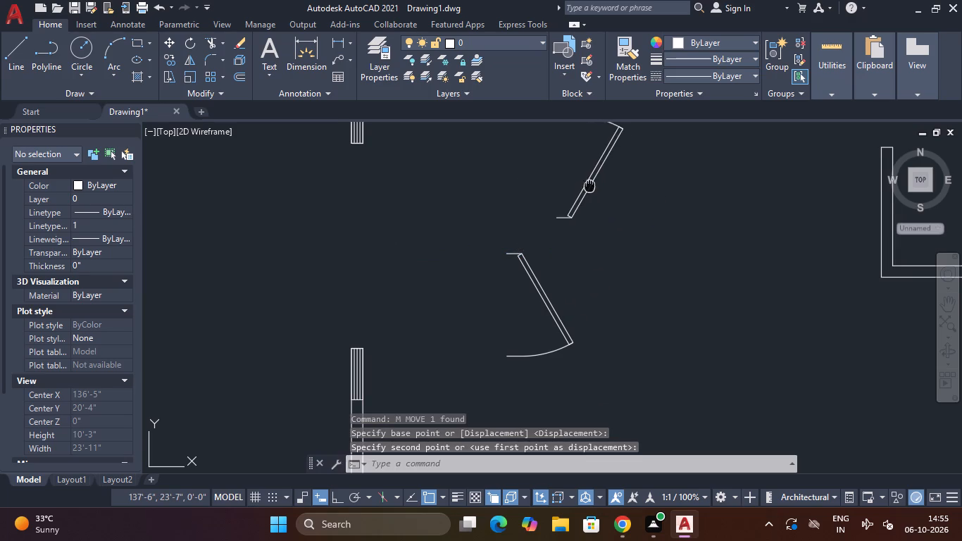
Move the upper door leaf so its jamb end sits on the lower wall corner of the double-door opening.
{"action": "middle_click_drag", "start_coordinate": [589, 187], "coordinate": [581, 214]}
{"action": "left_click_drag", "start_coordinate": [646, 112], "coordinate": [635, 117]}
{"action": "left_click", "coordinate": [660, 156]}
{"action": "left_click", "coordinate": [549, 261]}
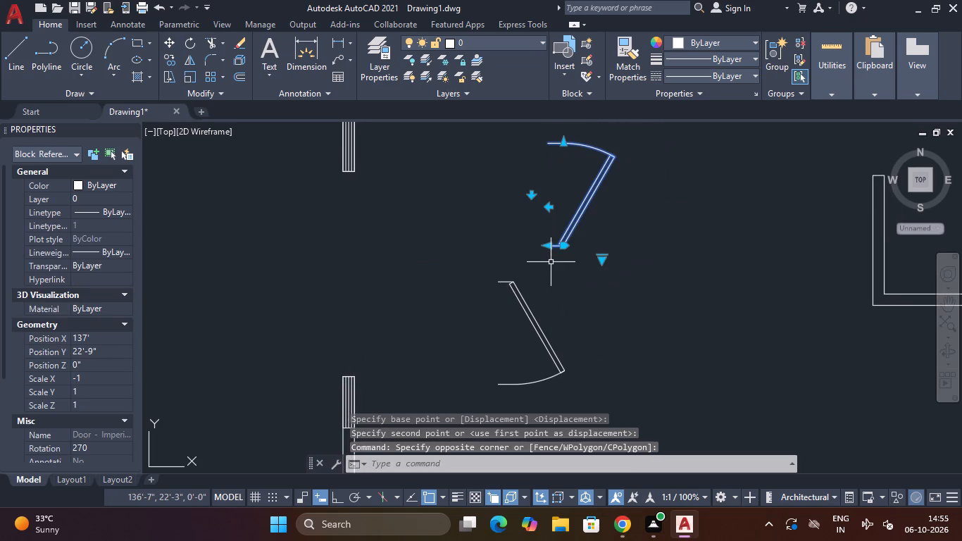
{"action": "type", "text": "M"}
{"action": "key", "text": "space"}
{"action": "left_click", "coordinate": [551, 244]}
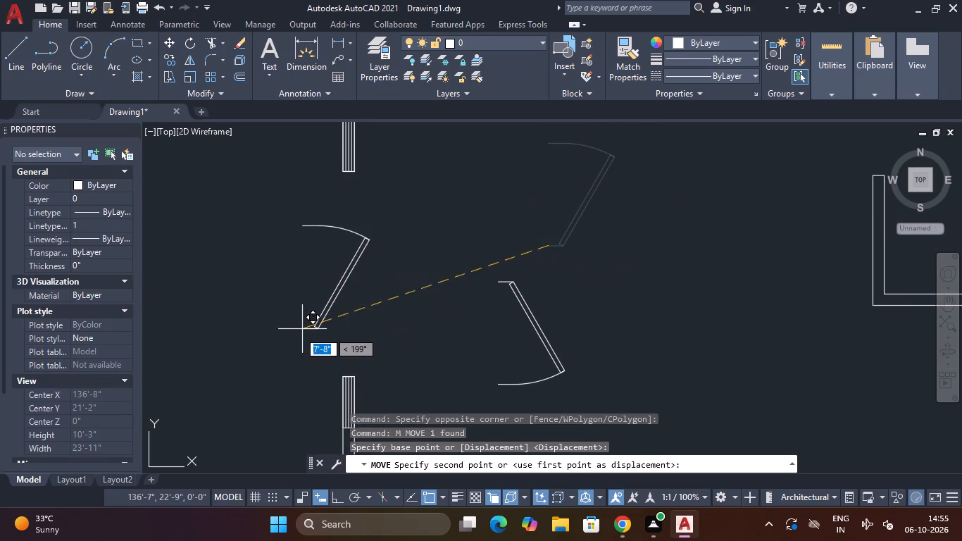
{"action": "scroll", "coordinate": [323, 350], "scroll_direction": "up", "scroll_amount": 1}
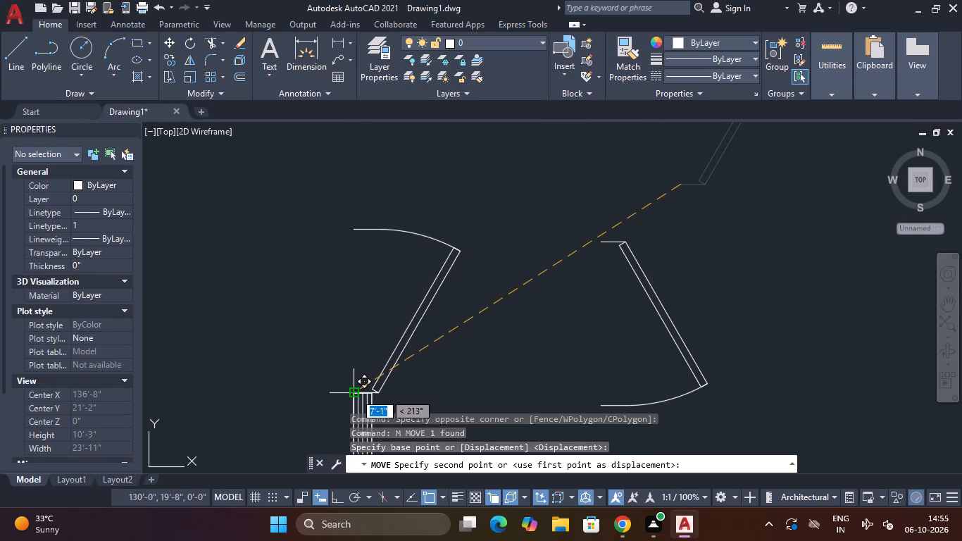
{"action": "left_click", "coordinate": [355, 393]}
Move the remaining door leaf so its jamb end sits on the upper wall corner of the double-door opening.
{"action": "scroll", "coordinate": [506, 343], "scroll_direction": "down", "scroll_amount": 2}
{"action": "middle_click_drag", "start_coordinate": [506, 343], "coordinate": [520, 299]}
{"action": "left_click", "coordinate": [591, 244]}
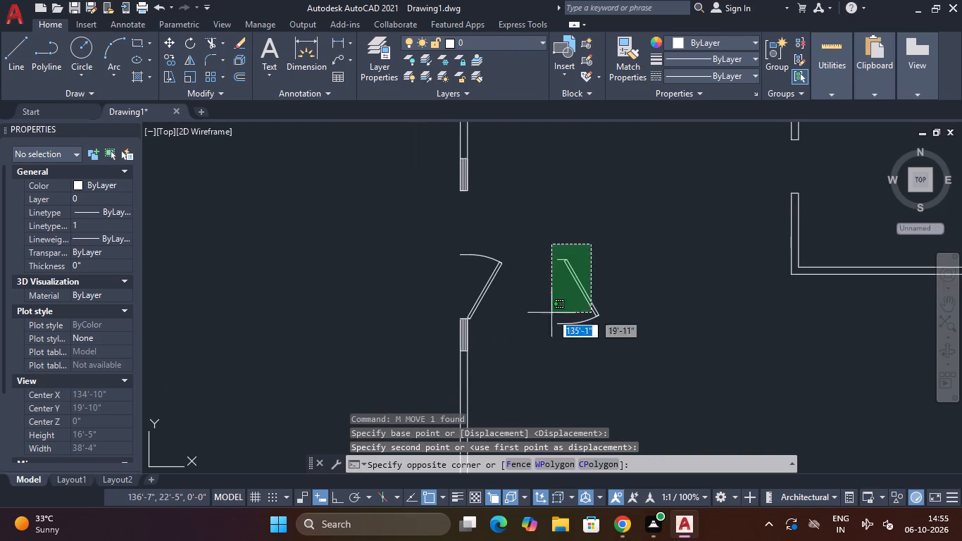
{"action": "left_click", "coordinate": [545, 329]}
{"action": "type", "text": "M"}
{"action": "key", "text": "space"}
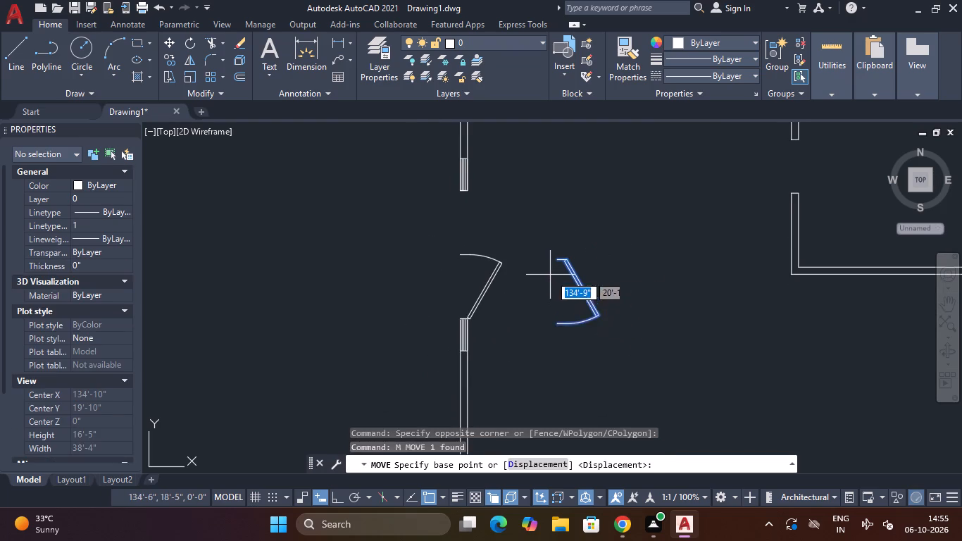
{"action": "scroll", "coordinate": [551, 271], "scroll_direction": "up", "scroll_amount": 1}
{"action": "left_click", "coordinate": [560, 251]}
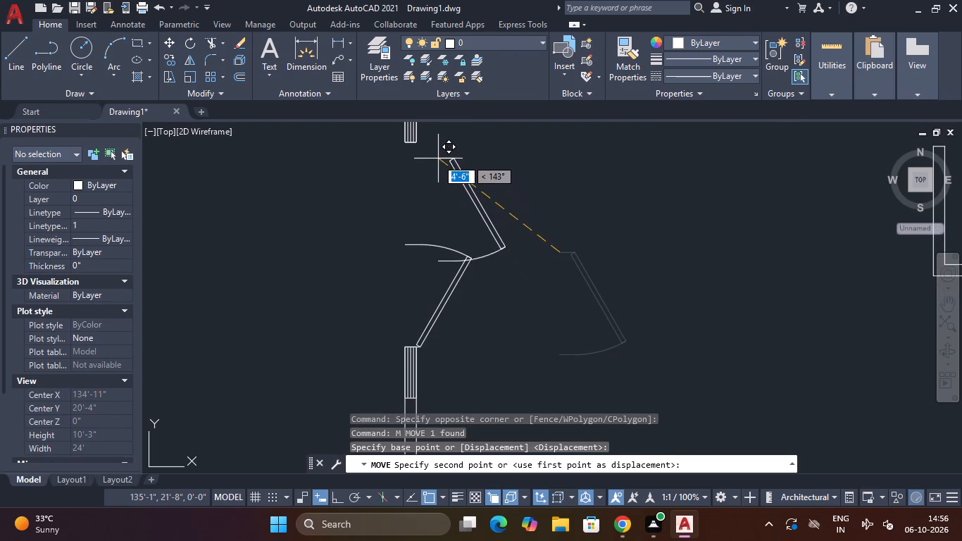
{"action": "scroll", "coordinate": [405, 141], "scroll_direction": "up", "scroll_amount": 3}
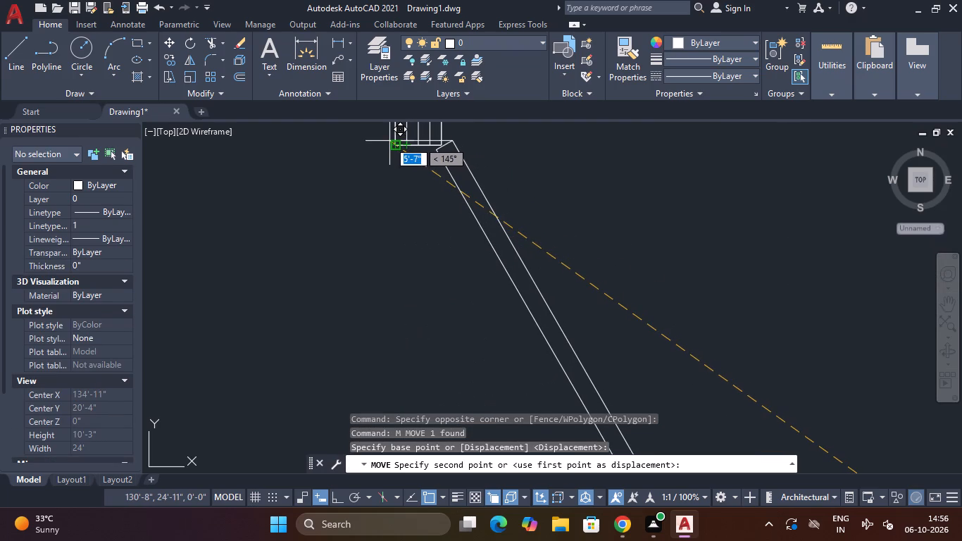
{"action": "left_click", "coordinate": [394, 146]}
Set the lower leaf of the double door to Open 60º.
{"action": "scroll", "coordinate": [416, 160], "scroll_direction": "down", "scroll_amount": 3}
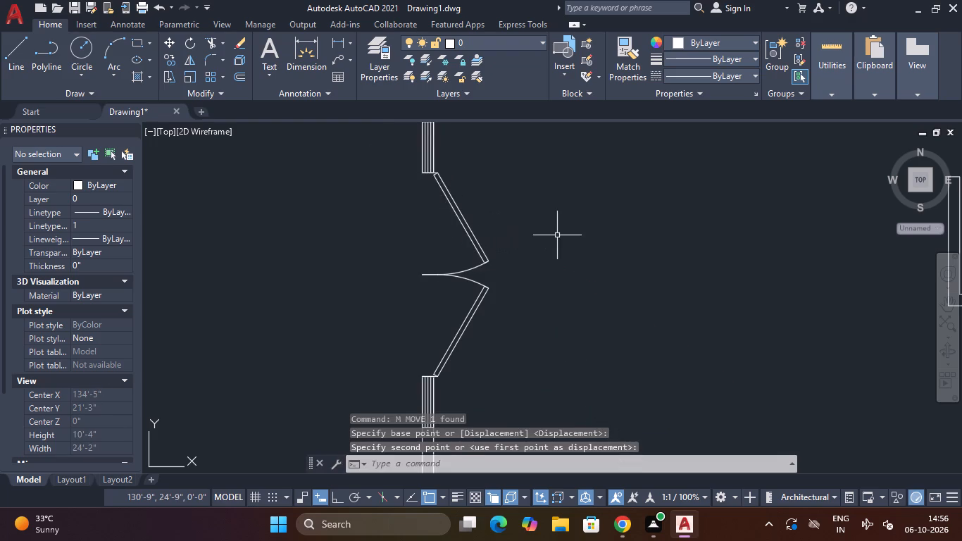
{"action": "middle_click_drag", "start_coordinate": [558, 236], "coordinate": [598, 214]}
{"action": "scroll", "coordinate": [610, 208], "scroll_direction": "down", "scroll_amount": 3}
{"action": "middle_click_drag", "start_coordinate": [627, 277], "coordinate": [576, 301]}
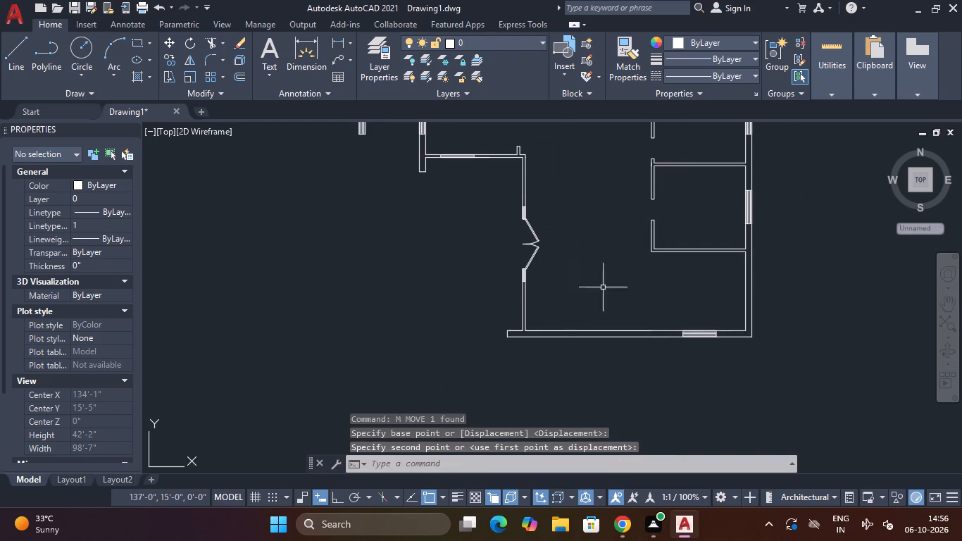
{"action": "scroll", "coordinate": [523, 236], "scroll_direction": "up", "scroll_amount": 2}
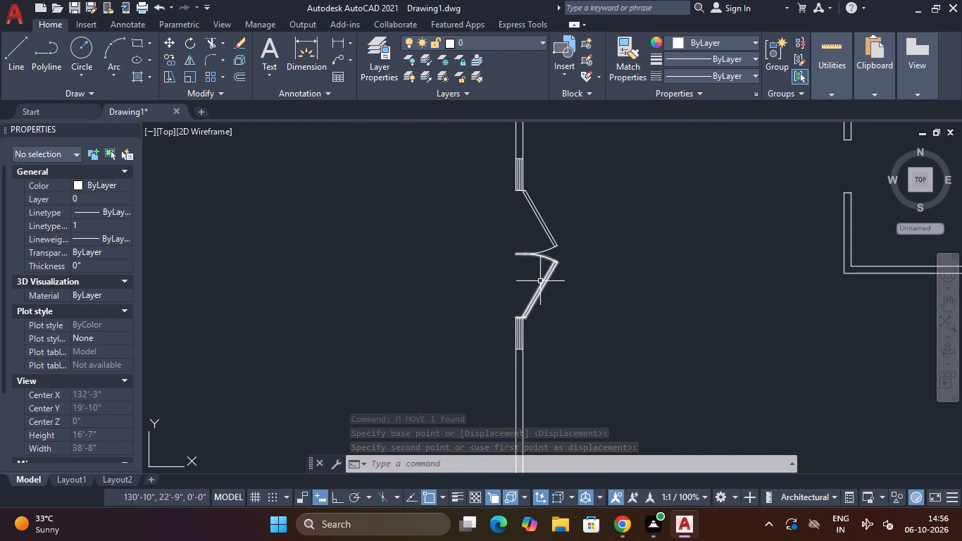
{"action": "left_click", "coordinate": [540, 282]}
{"action": "left_click", "coordinate": [550, 325]}
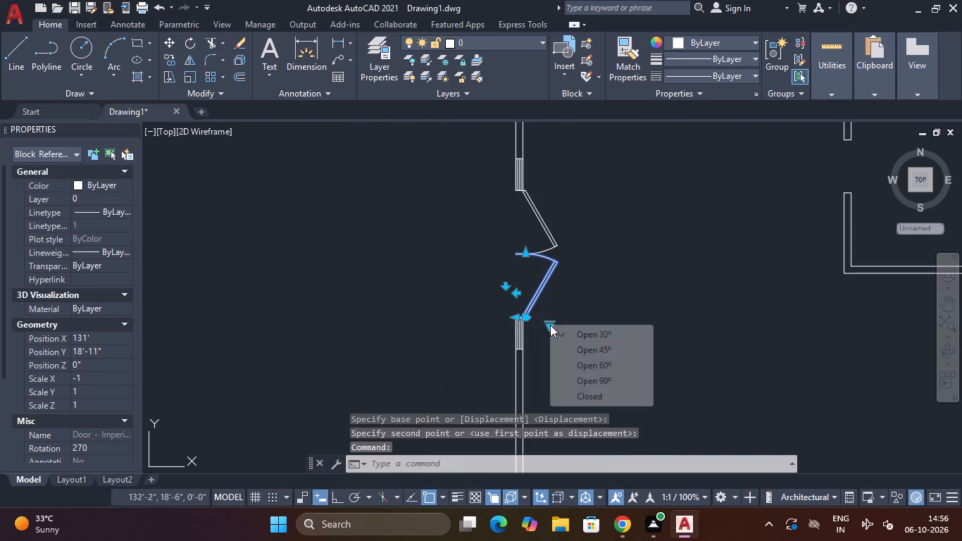
{"action": "left_click", "coordinate": [609, 363]}
{"action": "key", "text": "Escape"}
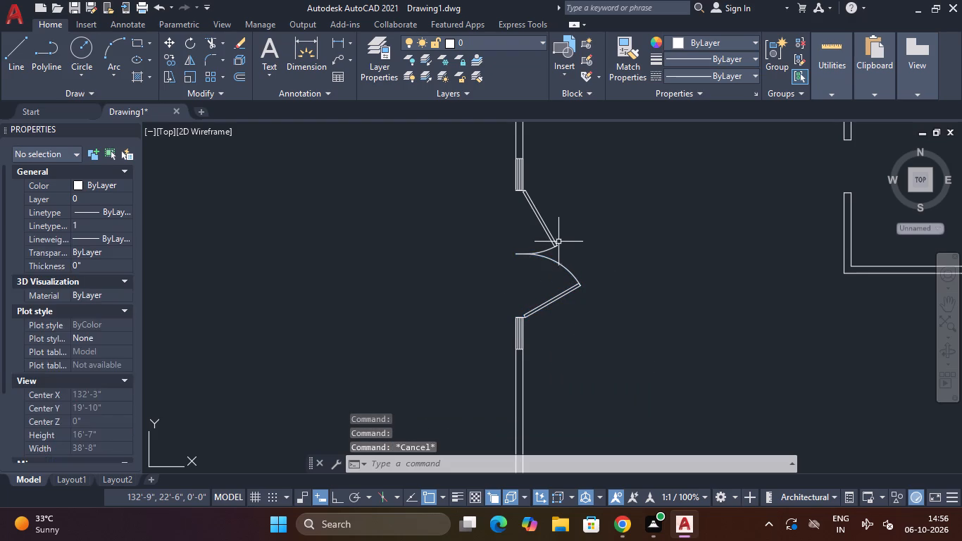
Set the upper leaf of the double door to Open 60º.
{"action": "left_click", "coordinate": [556, 243]}
{"action": "left_click", "coordinate": [548, 181]}
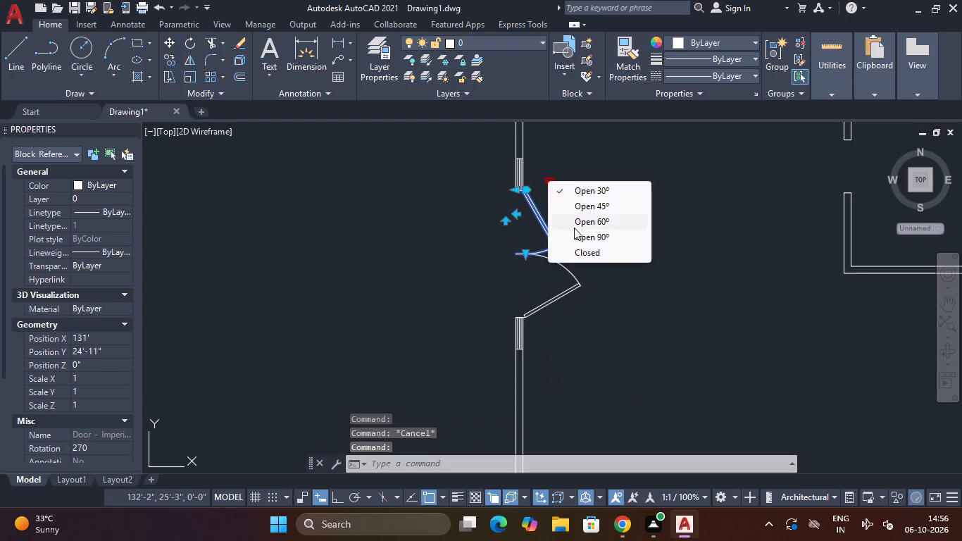
{"action": "left_click", "coordinate": [584, 224]}
{"action": "scroll", "coordinate": [646, 267], "scroll_direction": "down", "scroll_amount": 1}
{"action": "key", "text": "Escape"}
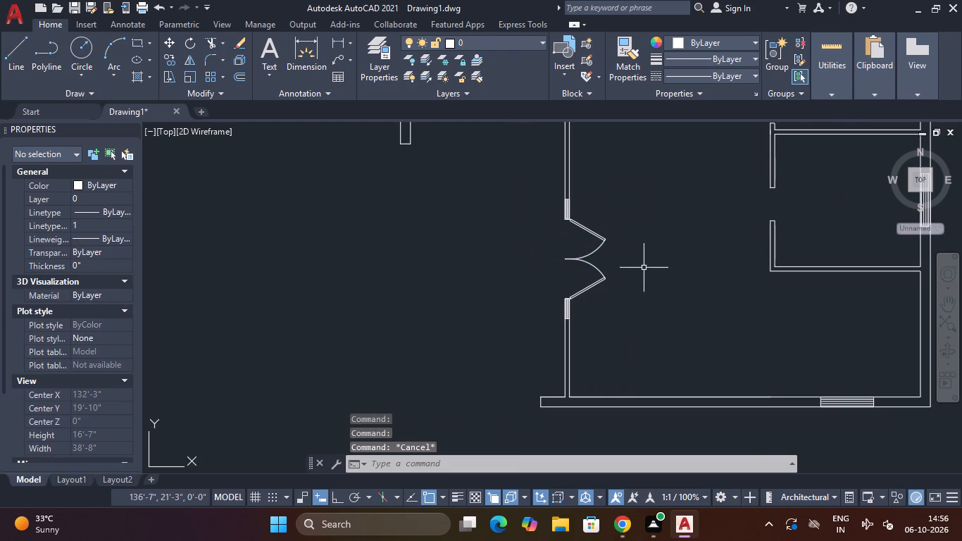
Move the small single door block from beside the spare doors into the central hall of the floor plan.
{"action": "scroll", "coordinate": [595, 311], "scroll_direction": "down", "scroll_amount": 1}
{"action": "scroll", "coordinate": [652, 242], "scroll_direction": "down", "scroll_amount": 1}
{"action": "middle_click_drag", "start_coordinate": [643, 247], "coordinate": [586, 359]}
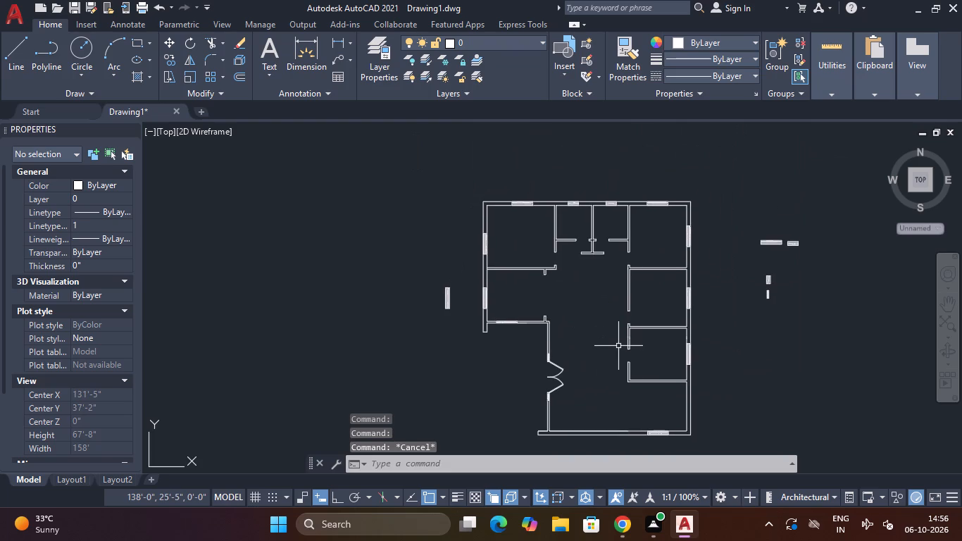
{"action": "scroll", "coordinate": [616, 346], "scroll_direction": "up", "scroll_amount": 1}
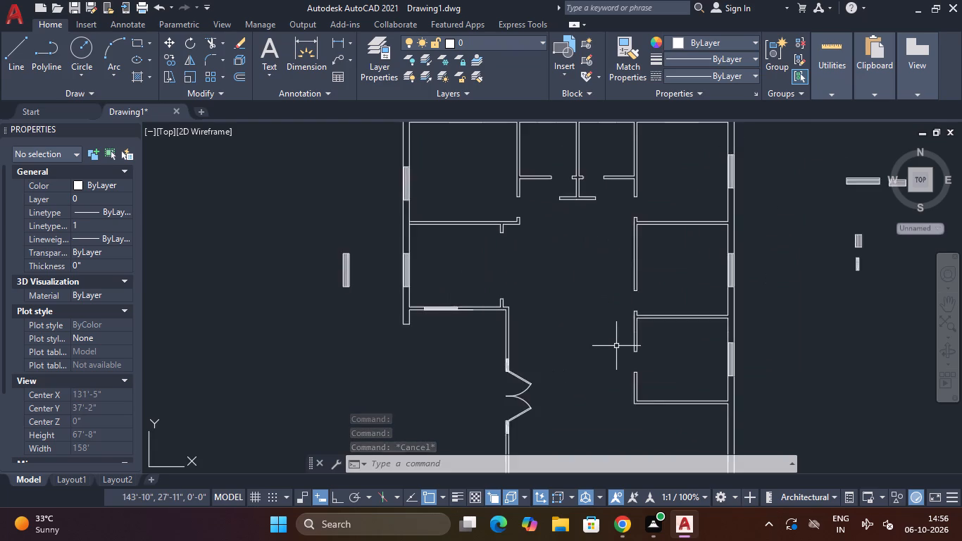
{"action": "scroll", "coordinate": [616, 346], "scroll_direction": "down", "scroll_amount": 2}
{"action": "middle_click_drag", "start_coordinate": [742, 308], "coordinate": [549, 332]}
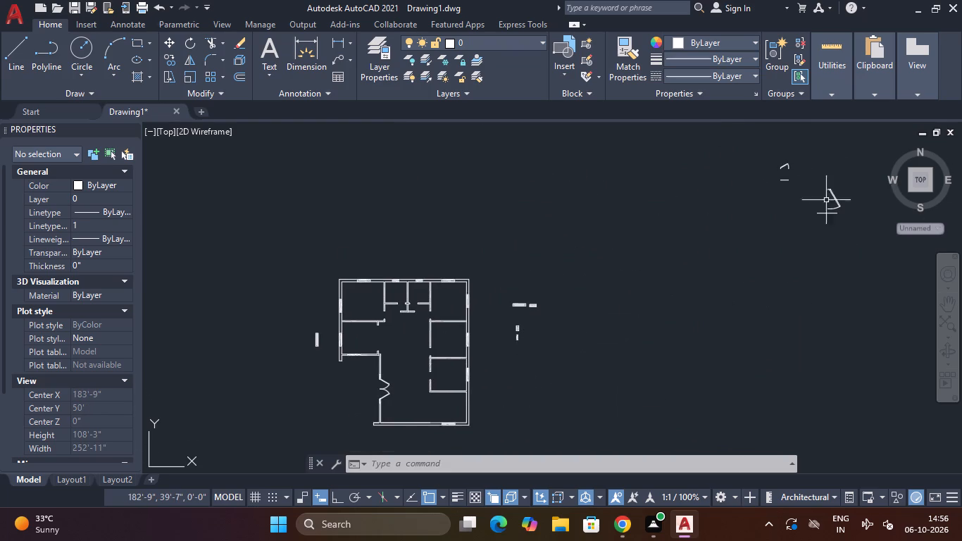
{"action": "scroll", "coordinate": [822, 156], "scroll_direction": "up", "scroll_amount": 2}
{"action": "middle_click_drag", "start_coordinate": [773, 220], "coordinate": [723, 299]}
{"action": "left_click", "coordinate": [706, 219]}
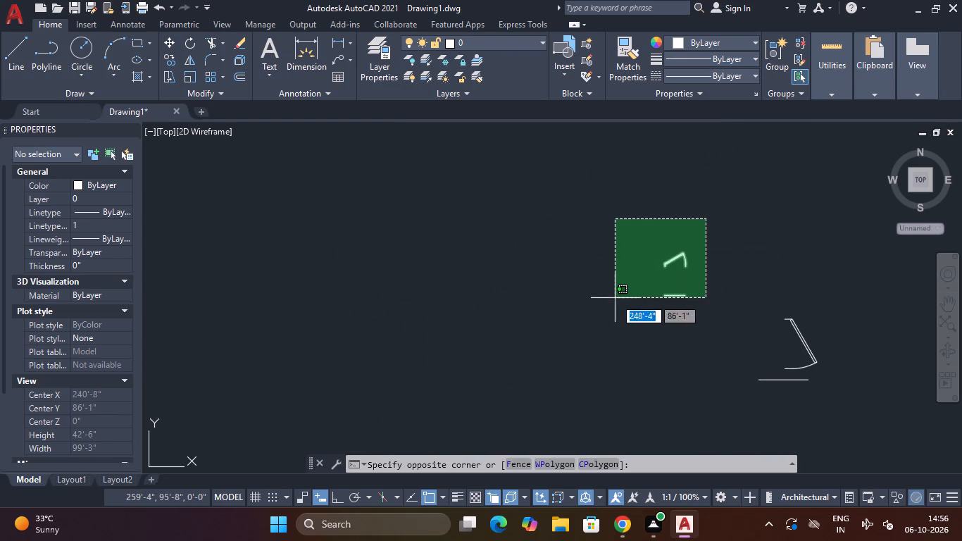
{"action": "left_click", "coordinate": [615, 298]}
{"action": "key", "text": "Escape"}
{"action": "left_click", "coordinate": [722, 187]}
{"action": "left_click", "coordinate": [653, 279]}
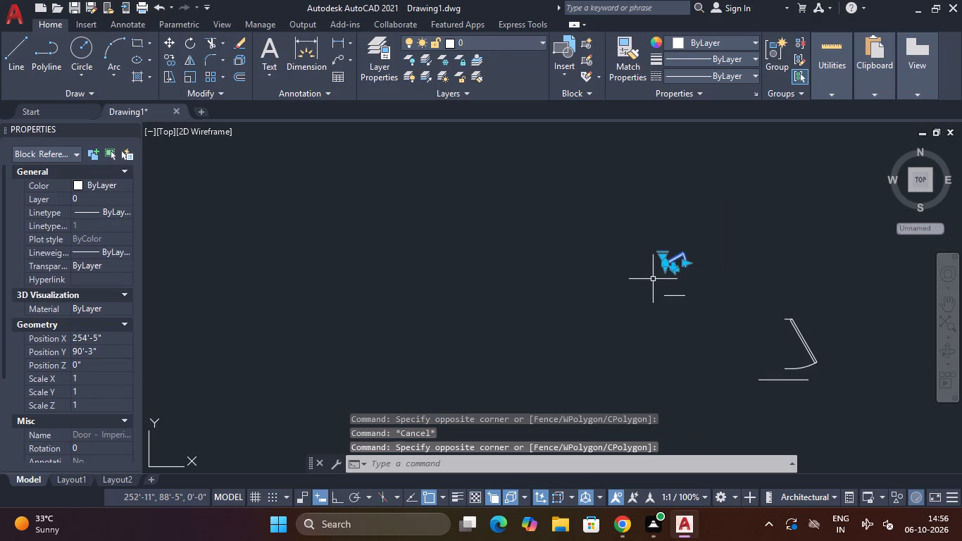
{"action": "type", "text": "M"}
{"action": "key", "text": "space"}
{"action": "left_click", "coordinate": [673, 264]}
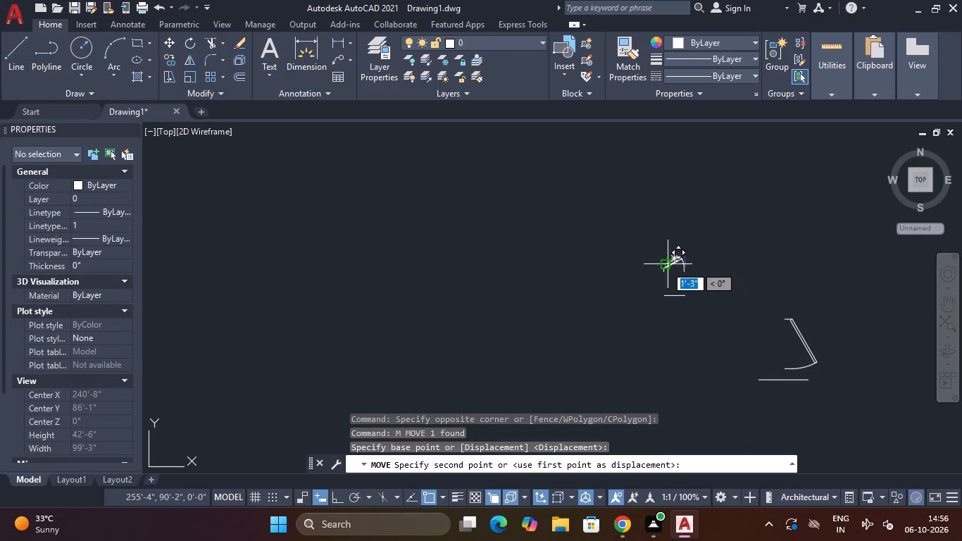
{"action": "scroll", "coordinate": [563, 302], "scroll_direction": "down", "scroll_amount": 3}
{"action": "middle_click_drag", "start_coordinate": [489, 321], "coordinate": [676, 232]}
{"action": "scroll", "coordinate": [499, 331], "scroll_direction": "up", "scroll_amount": 3}
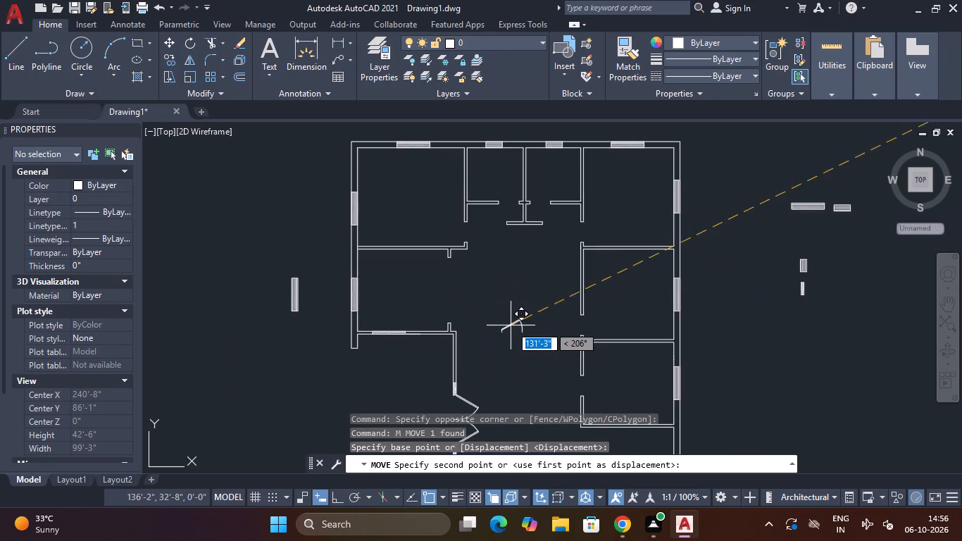
{"action": "left_click", "coordinate": [513, 286]}
{"action": "key", "text": "Escape"}
Rotate the single door block in the hall by 270° with Ortho on.
{"action": "left_click", "coordinate": [538, 258]}
{"action": "left_click", "coordinate": [498, 327]}
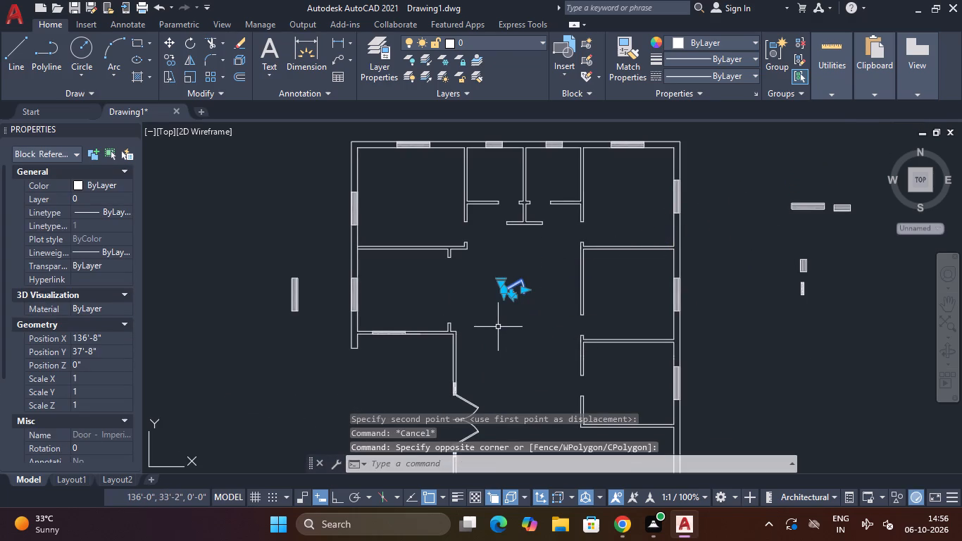
{"action": "type", "text": "RO"}
{"action": "key", "text": "space"}
{"action": "key", "text": "F8"}
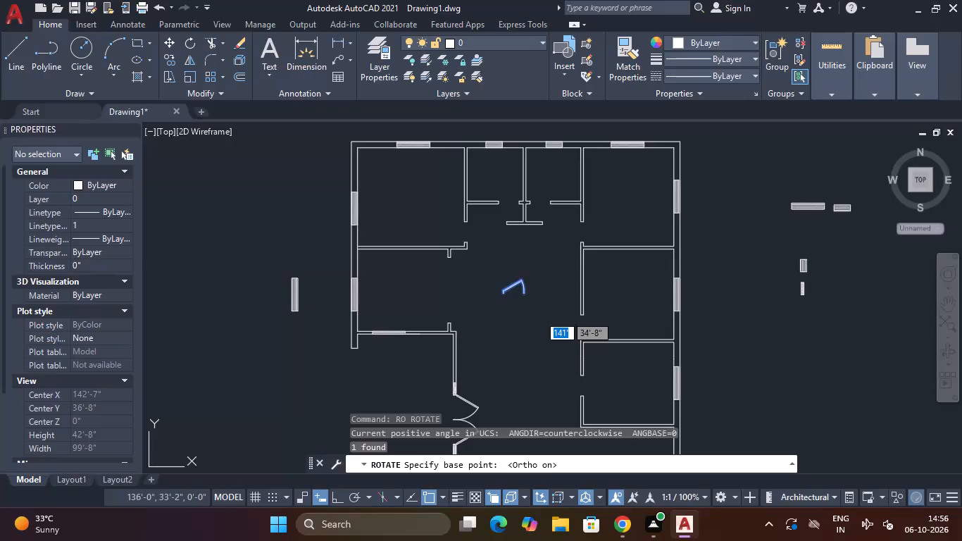
{"action": "left_click", "coordinate": [525, 292]}
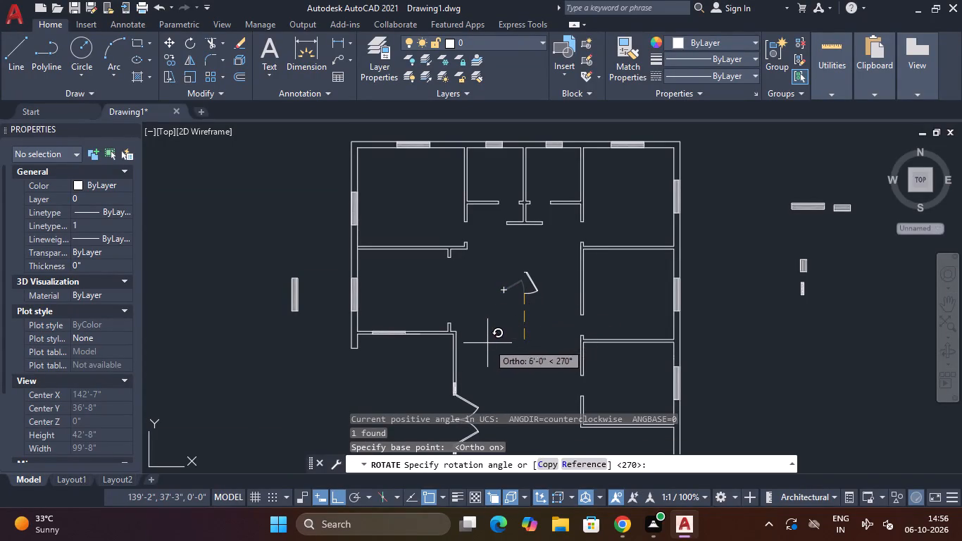
{"action": "left_click", "coordinate": [487, 343]}
{"action": "key", "text": "Escape"}
{"action": "key", "text": "Escape"}
Copy the rotated door from its upper jamb end into the hall-side openings of the upper-left and upper-right rooms.
{"action": "left_click_drag", "start_coordinate": [561, 260], "coordinate": [552, 259]}
{"action": "left_click", "coordinate": [535, 288]}
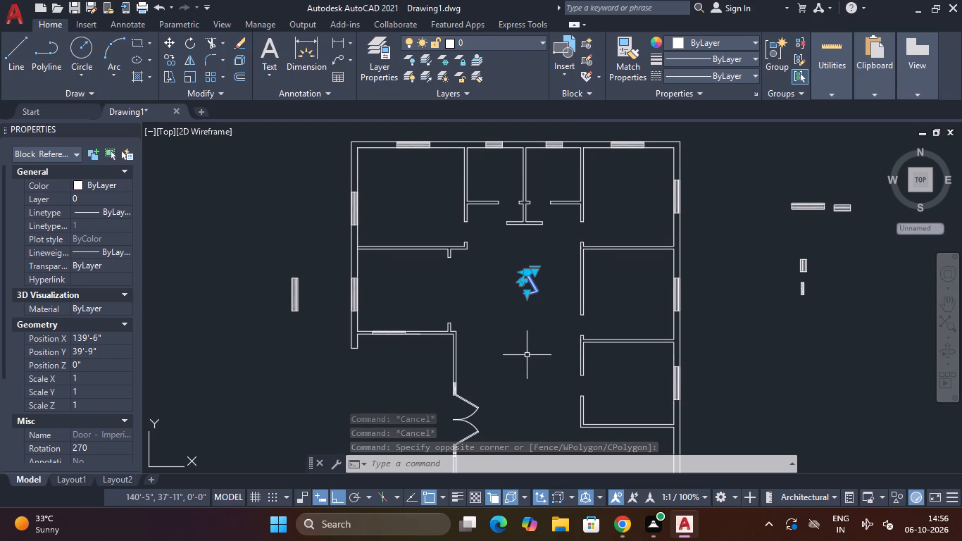
{"action": "type", "text": "CO"}
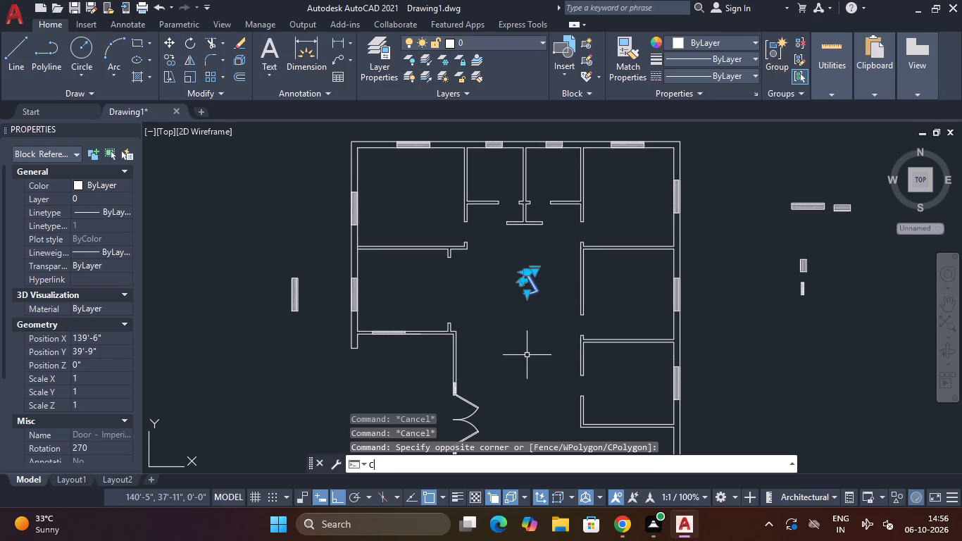
{"action": "key", "text": "space"}
{"action": "scroll", "coordinate": [523, 259], "scroll_direction": "up", "scroll_amount": 2}
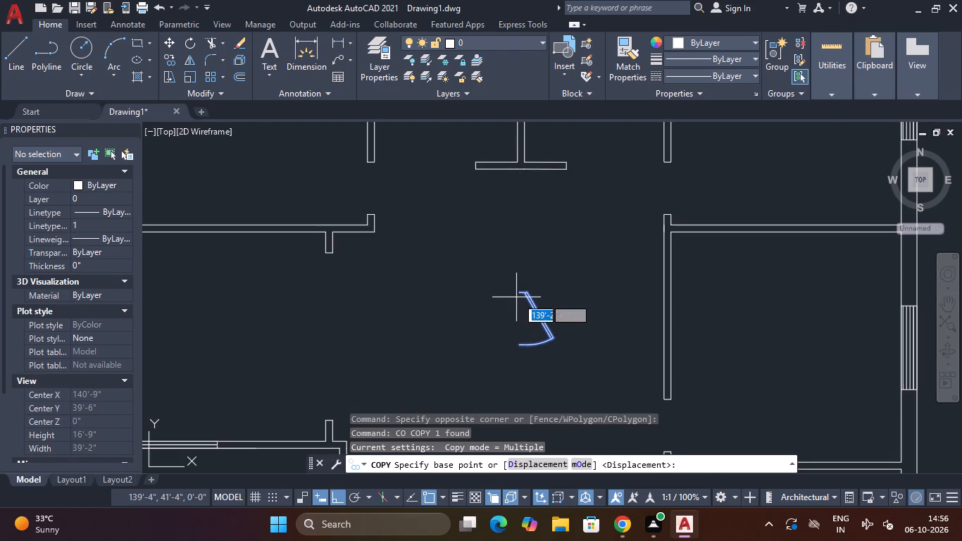
{"action": "left_click", "coordinate": [518, 293]}
{"action": "middle_click_drag", "start_coordinate": [492, 239], "coordinate": [480, 391]}
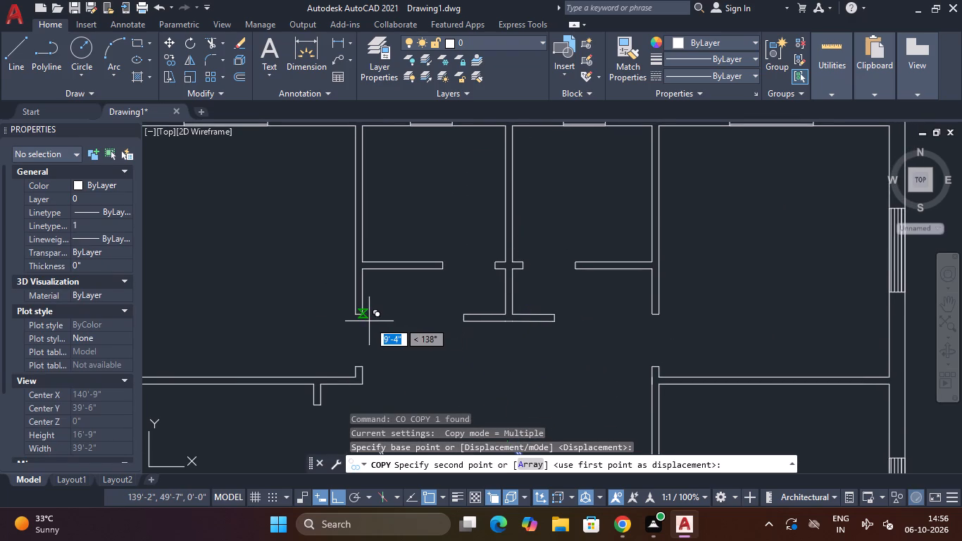
{"action": "key", "text": "F8"}
{"action": "scroll", "coordinate": [368, 321], "scroll_direction": "up", "scroll_amount": 2}
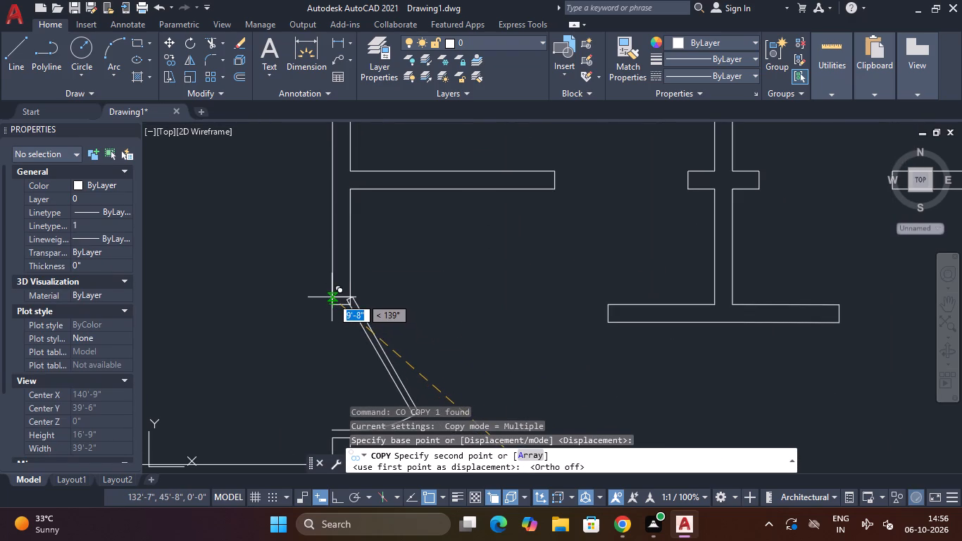
{"action": "left_click", "coordinate": [334, 302]}
{"action": "scroll", "coordinate": [488, 285], "scroll_direction": "down", "scroll_amount": 1}
{"action": "middle_click_drag", "start_coordinate": [497, 300], "coordinate": [358, 230]}
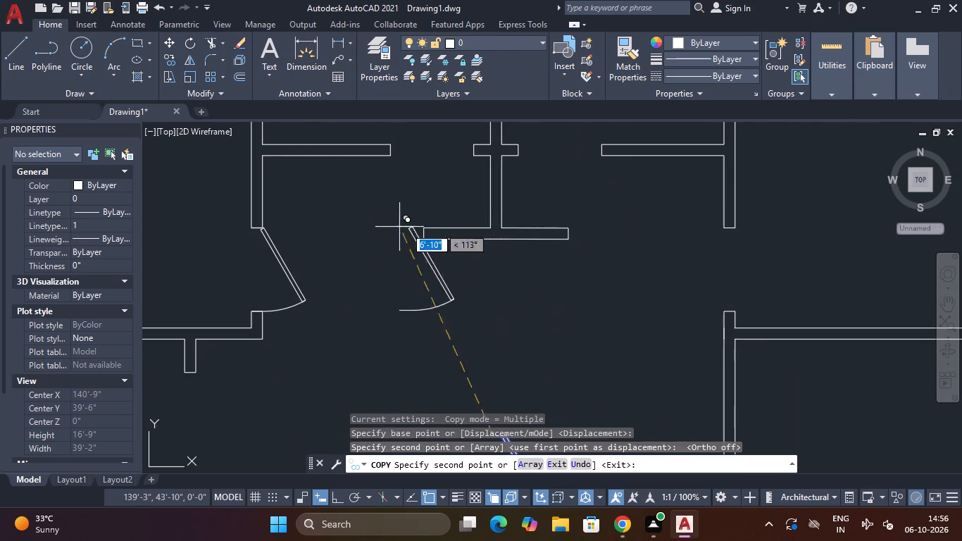
{"action": "left_click", "coordinate": [727, 229]}
Copy the rotated single door into the hall-side wall openings of the middle and lower rooms along the plan's right side.
{"action": "scroll", "coordinate": [673, 237], "scroll_direction": "down", "scroll_amount": 3}
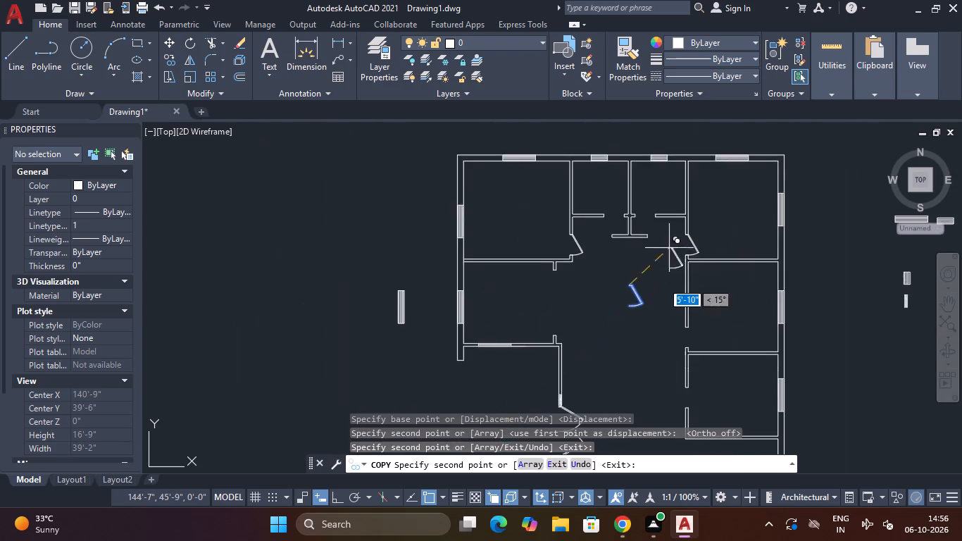
{"action": "middle_click_drag", "start_coordinate": [656, 302], "coordinate": [639, 187]}
{"action": "scroll", "coordinate": [674, 213], "scroll_direction": "up", "scroll_amount": 2}
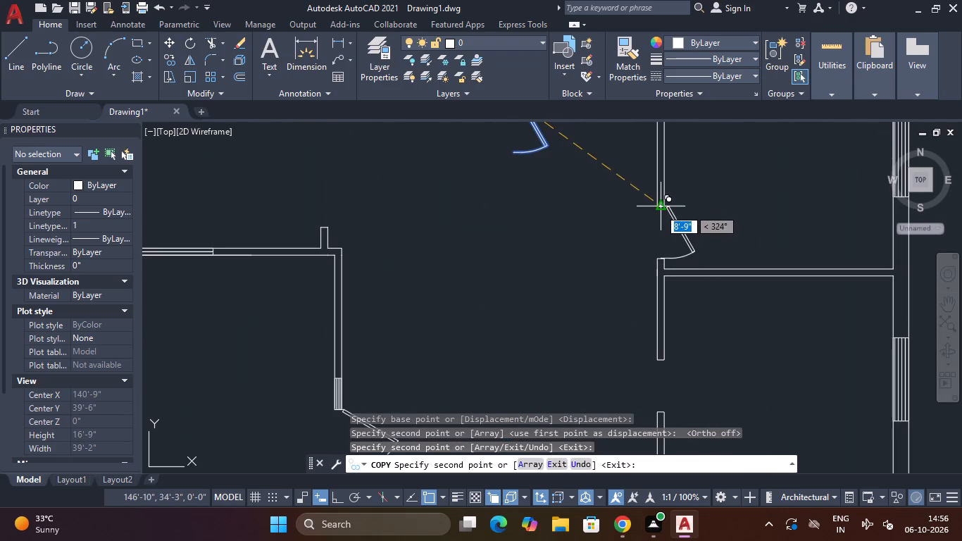
{"action": "left_click", "coordinate": [654, 206]}
{"action": "middle_click_drag", "start_coordinate": [646, 285], "coordinate": [642, 246]}
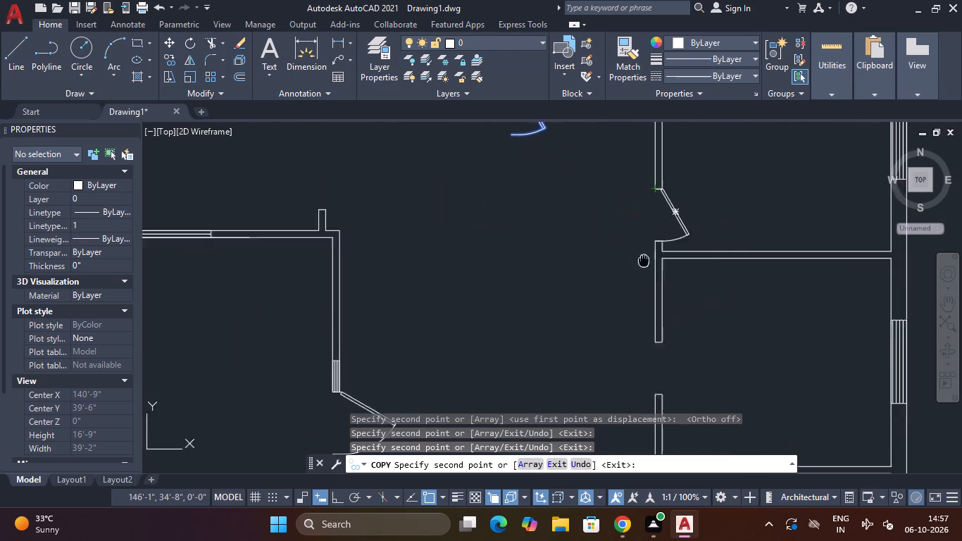
{"action": "middle_click_drag", "start_coordinate": [642, 246], "coordinate": [629, 119]}
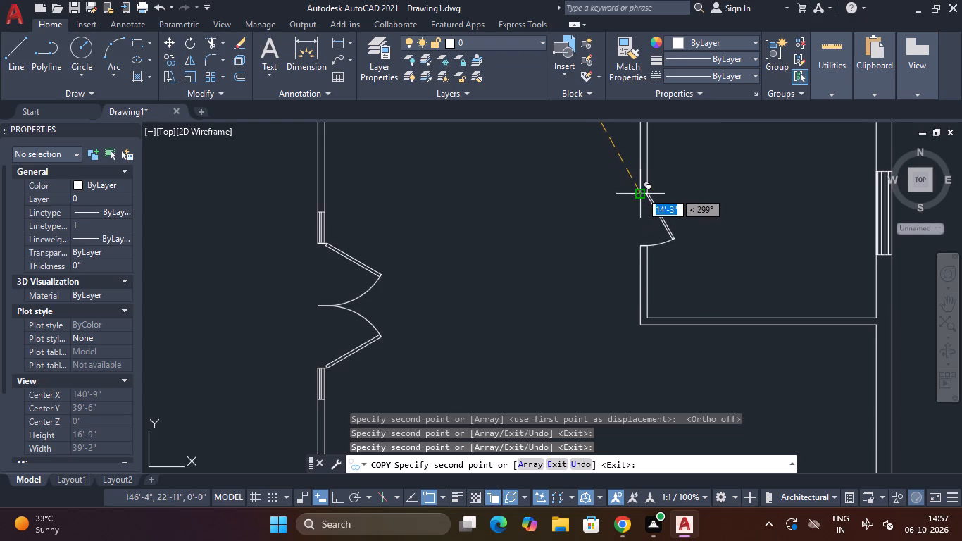
{"action": "left_click", "coordinate": [641, 192]}
{"action": "scroll", "coordinate": [534, 240], "scroll_direction": "down", "scroll_amount": 2}
{"action": "middle_click_drag", "start_coordinate": [511, 256], "coordinate": [520, 490]}
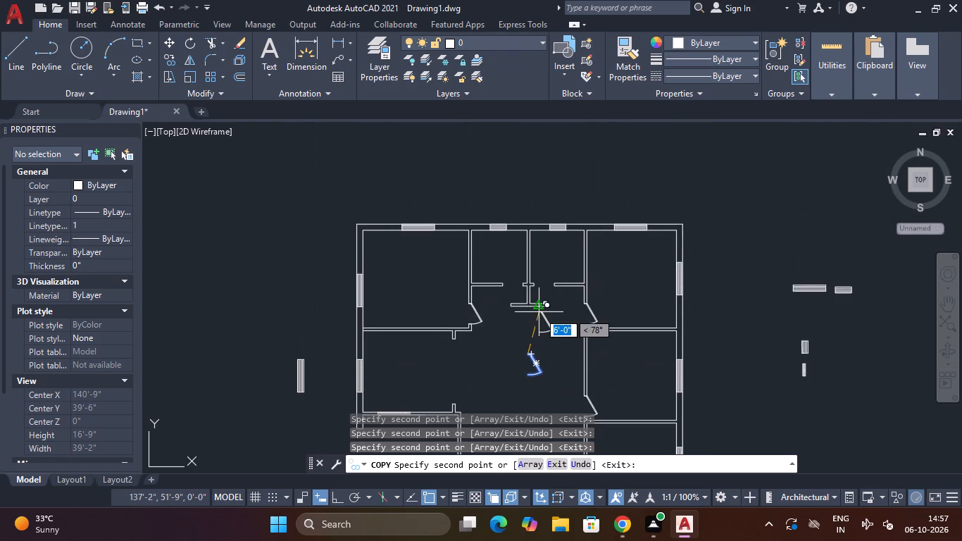
{"action": "key", "text": "Escape"}
Rotate the spare single door block in the hall by 180° about its jamb end, with Ortho on.
{"action": "left_click", "coordinate": [549, 356]}
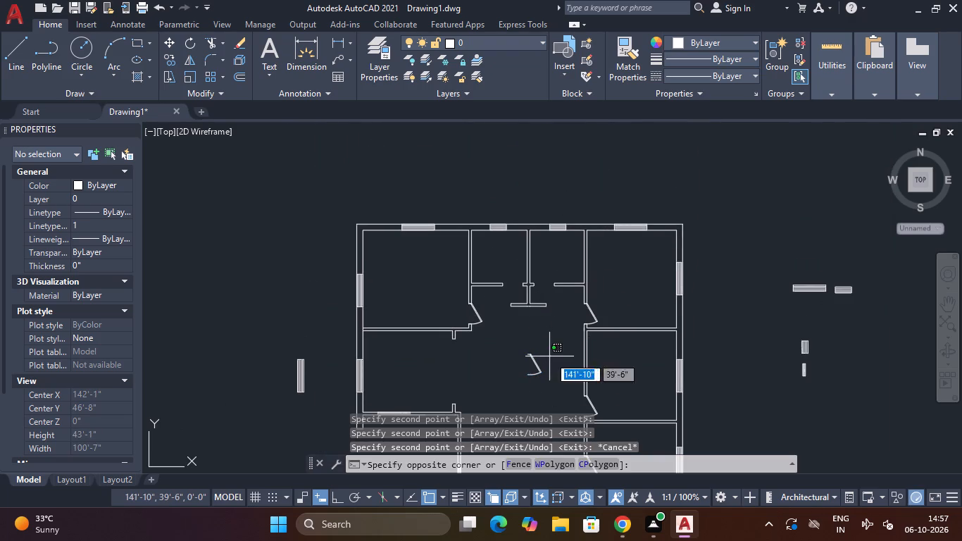
{"action": "left_click", "coordinate": [516, 380]}
{"action": "type", "text": "RO"}
{"action": "key", "text": "space"}
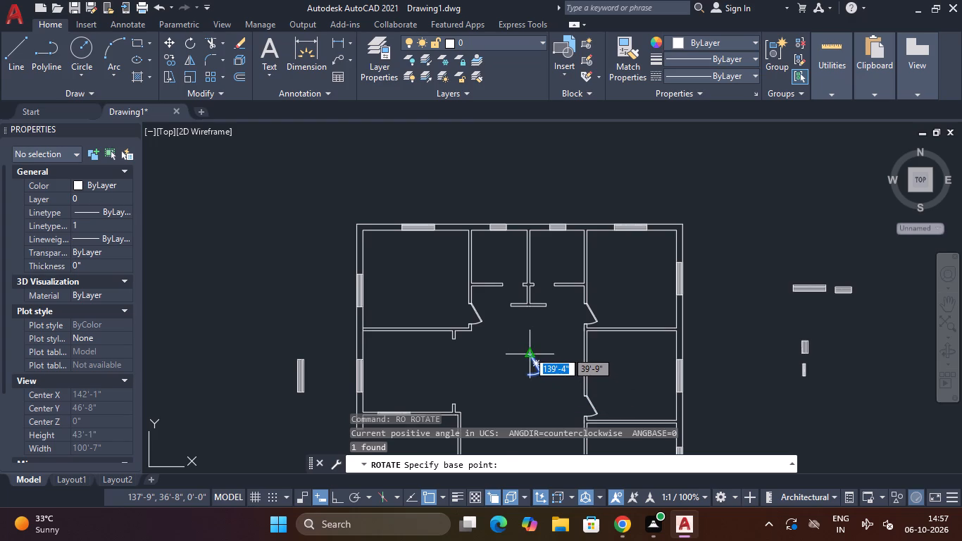
{"action": "left_click", "coordinate": [527, 351]}
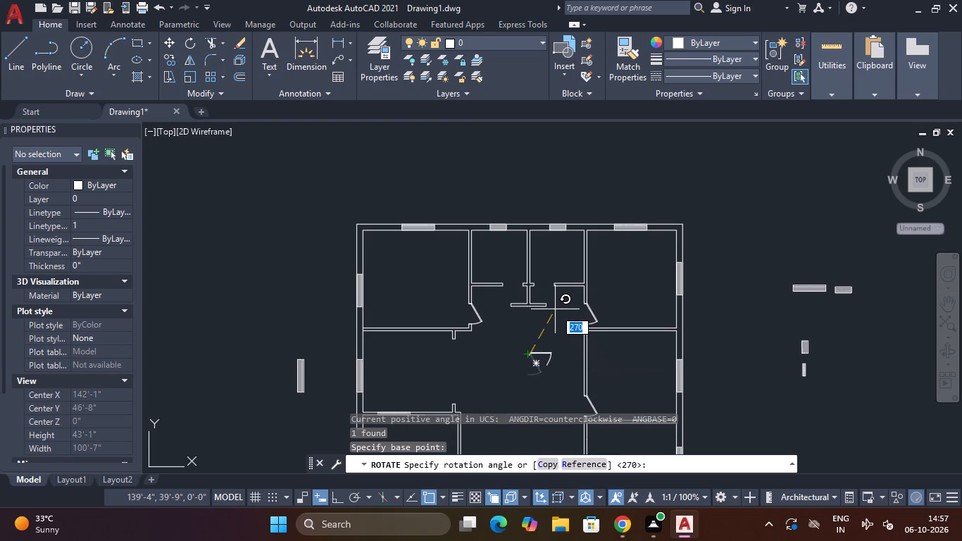
{"action": "key", "text": "F8"}
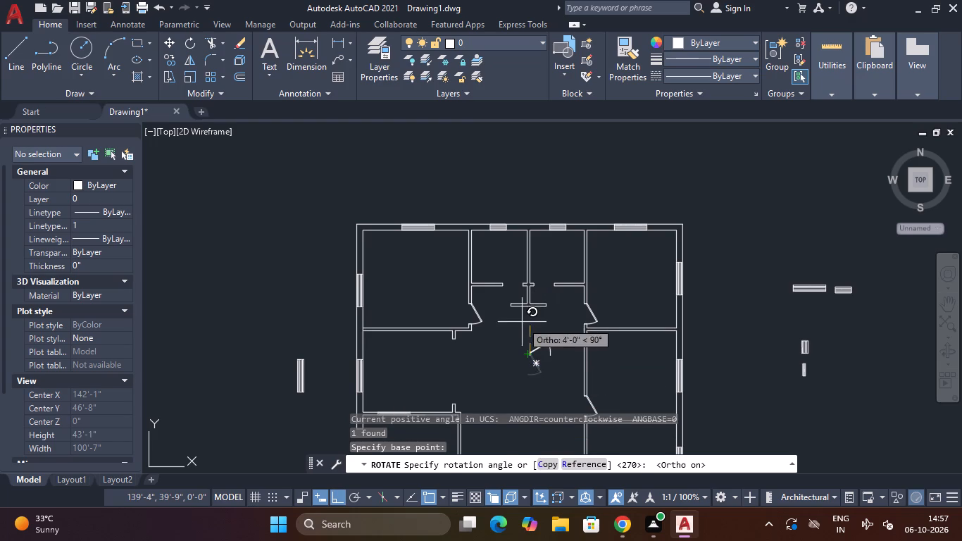
{"action": "left_click", "coordinate": [503, 338]}
Rotate the hall's spare door block by a further 270° about its lower jamb point.
{"action": "left_click", "coordinate": [553, 327]}
{"action": "left_click", "coordinate": [516, 357]}
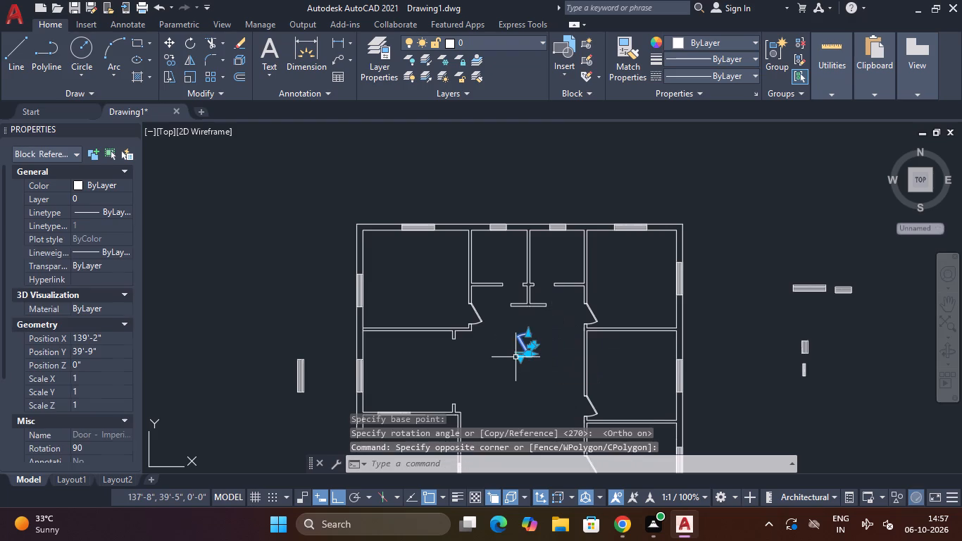
{"action": "key", "text": "space"}
{"action": "key", "text": "space"}
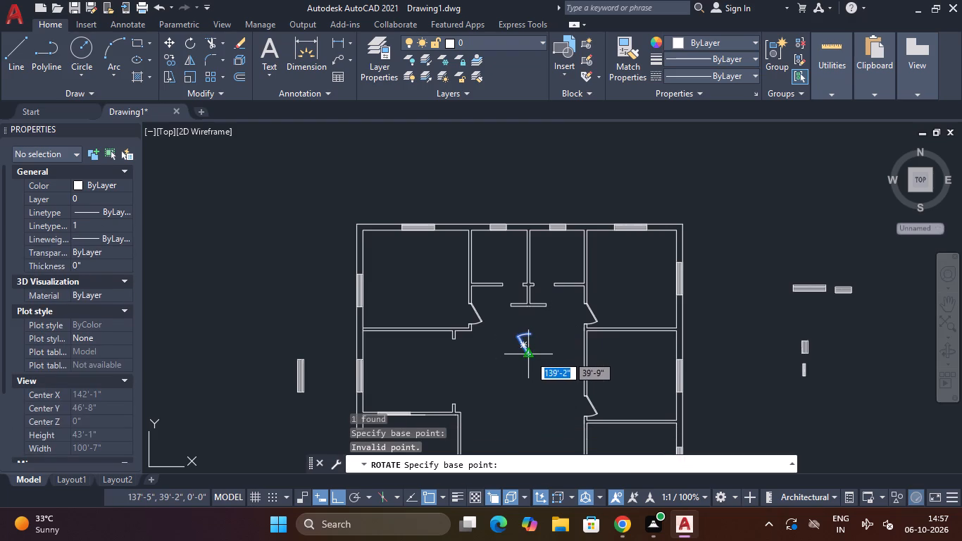
{"action": "left_click", "coordinate": [530, 355]}
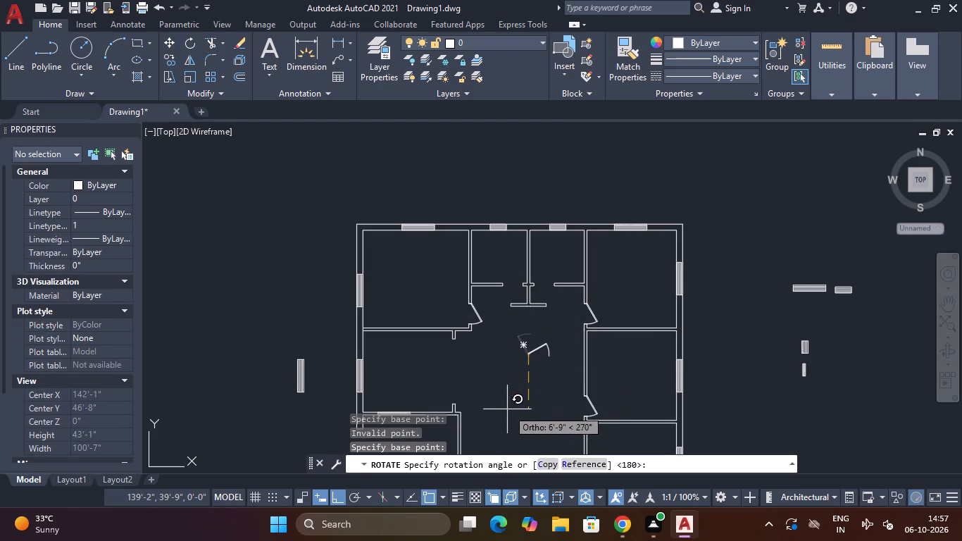
{"action": "left_click", "coordinate": [507, 409]}
Copy the rotated door from its lower jamb end into the openings of the two small upper-middle rooms, with Ortho off.
{"action": "left_click", "coordinate": [564, 332]}
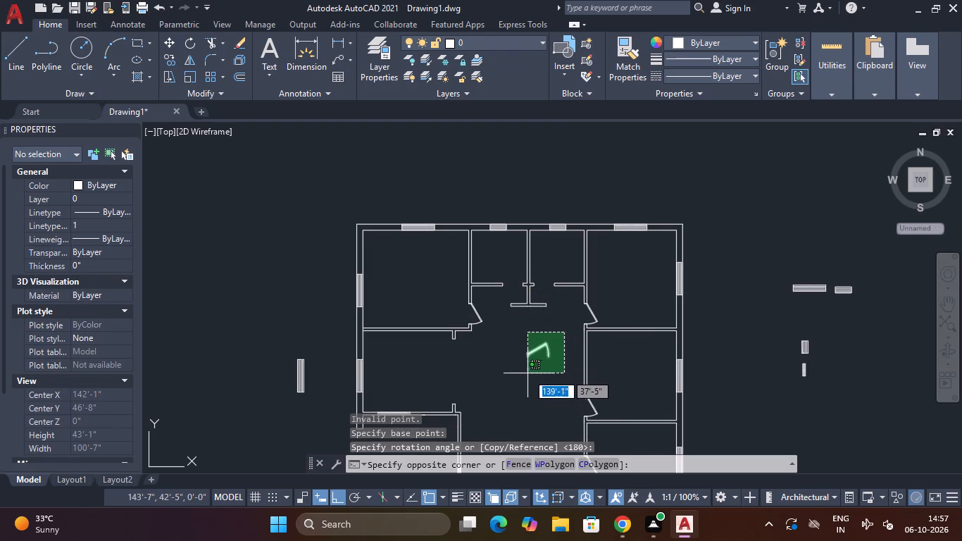
{"action": "left_click", "coordinate": [511, 376]}
{"action": "type", "text": "CO"}
{"action": "key", "text": "space"}
{"action": "scroll", "coordinate": [516, 373], "scroll_direction": "up", "scroll_amount": 2}
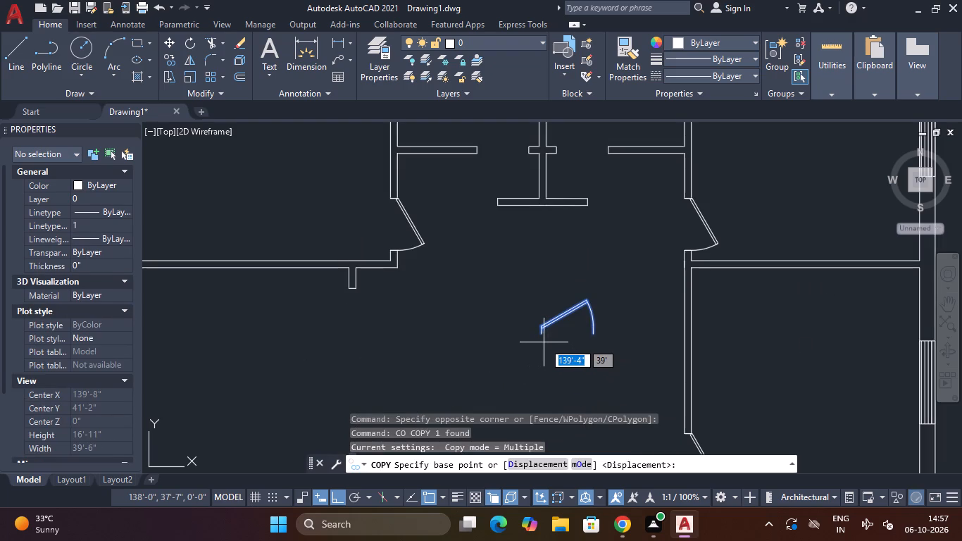
{"action": "left_click", "coordinate": [542, 337]}
{"action": "middle_click_drag", "start_coordinate": [475, 213], "coordinate": [416, 362]}
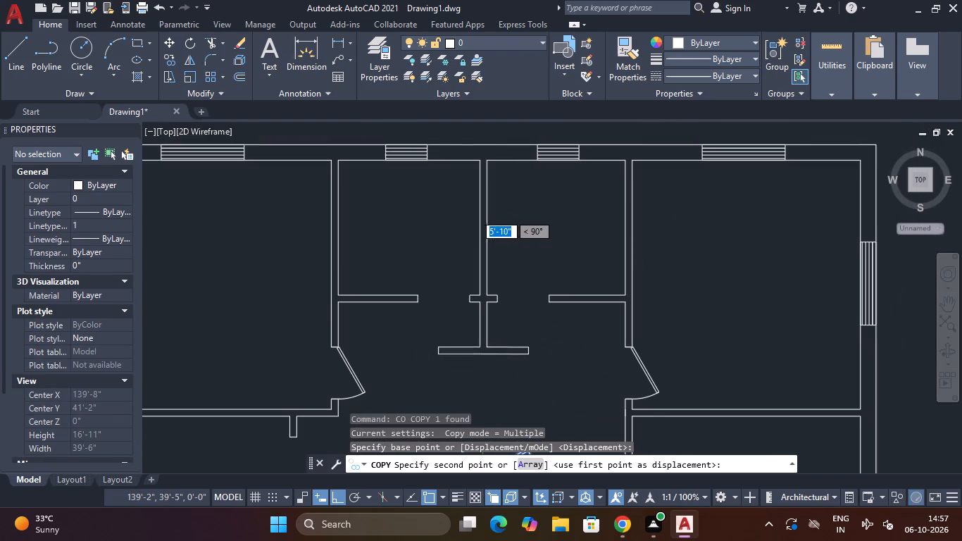
{"action": "key", "text": "F8"}
{"action": "scroll", "coordinate": [494, 308], "scroll_direction": "up", "scroll_amount": 2}
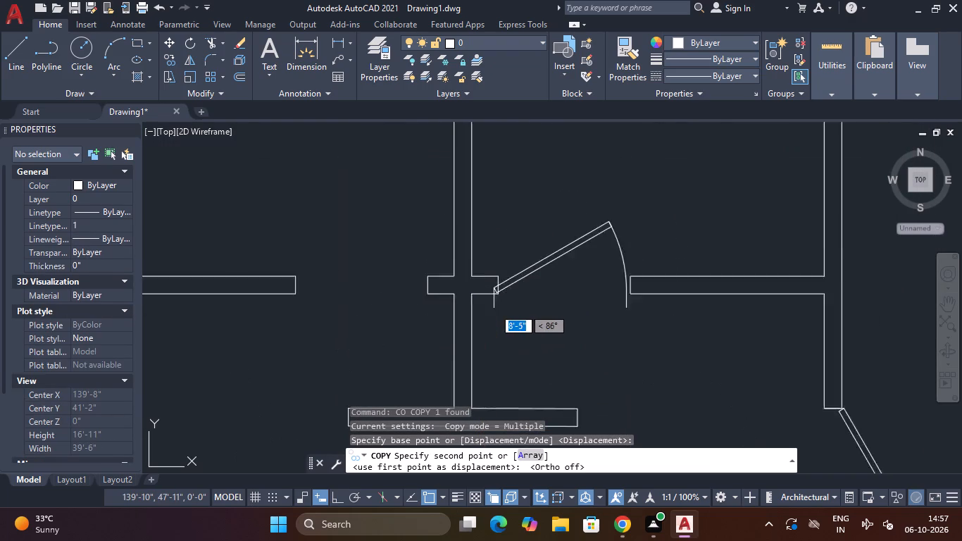
{"action": "scroll", "coordinate": [494, 308], "scroll_direction": "up", "scroll_amount": 1}
{"action": "left_click", "coordinate": [501, 287]}
{"action": "scroll", "coordinate": [501, 291], "scroll_direction": "down", "scroll_amount": 3}
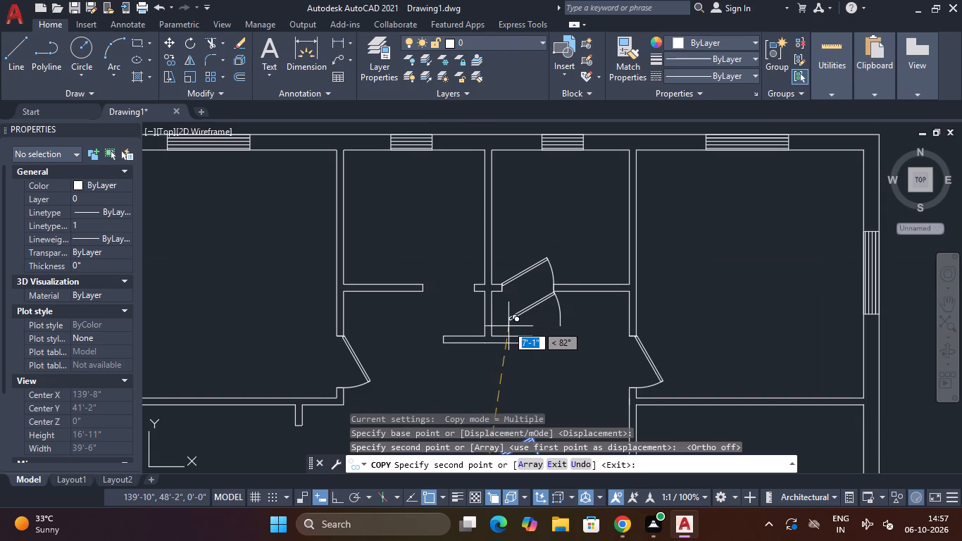
{"action": "left_click", "coordinate": [419, 290]}
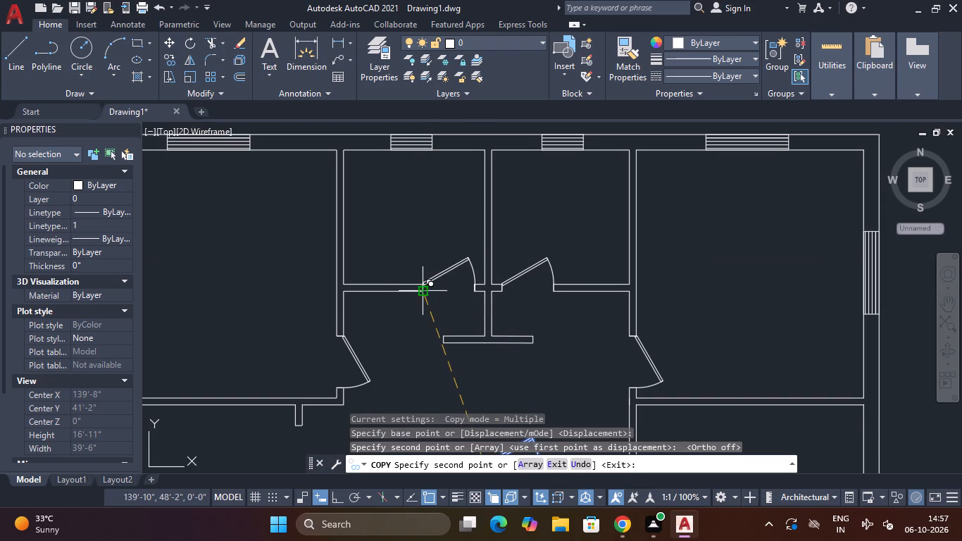
{"action": "scroll", "coordinate": [419, 290], "scroll_direction": "down", "scroll_amount": 3}
{"action": "middle_click_drag", "start_coordinate": [413, 343], "coordinate": [443, 242]}
{"action": "key", "text": "Escape"}
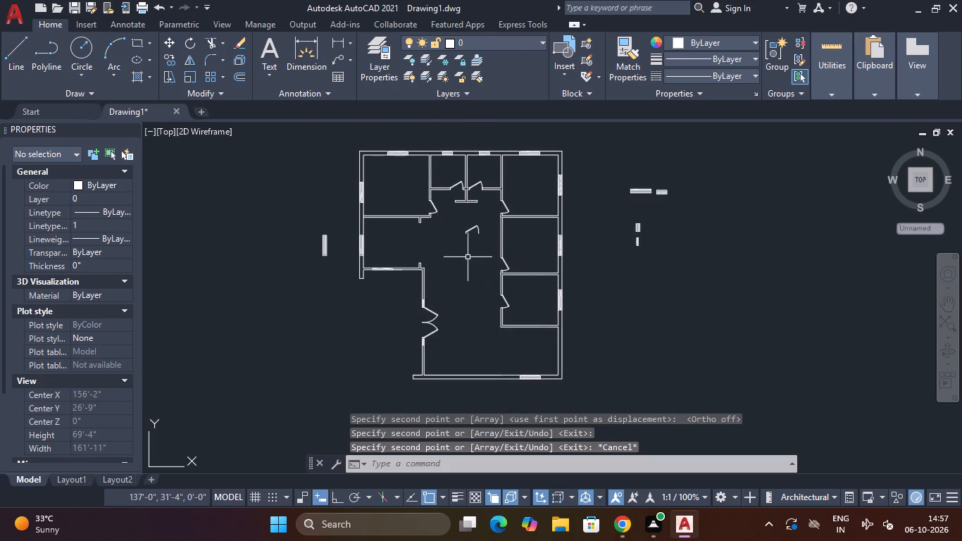
Erase the spare single door block left in the central hall.
{"action": "left_click", "coordinate": [475, 221]}
{"action": "left_click", "coordinate": [466, 233]}
{"action": "key", "text": "Delete"}
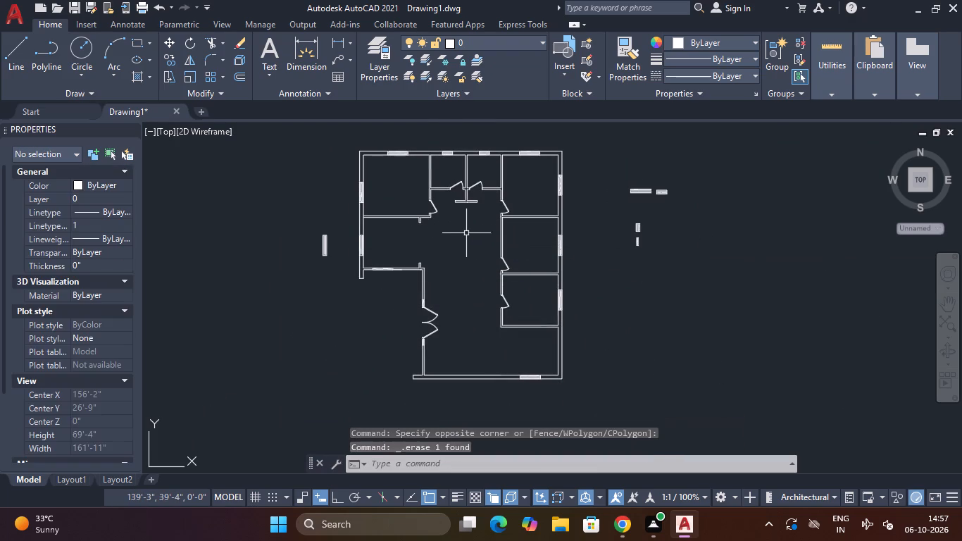
Flip the upper-left room's door so it swings into the room and hinges at the lower jamb.
{"action": "scroll", "coordinate": [456, 238], "scroll_direction": "down", "scroll_amount": 1}
{"action": "middle_click_drag", "start_coordinate": [458, 235], "coordinate": [468, 218]}
{"action": "scroll", "coordinate": [454, 206], "scroll_direction": "up", "scroll_amount": 2}
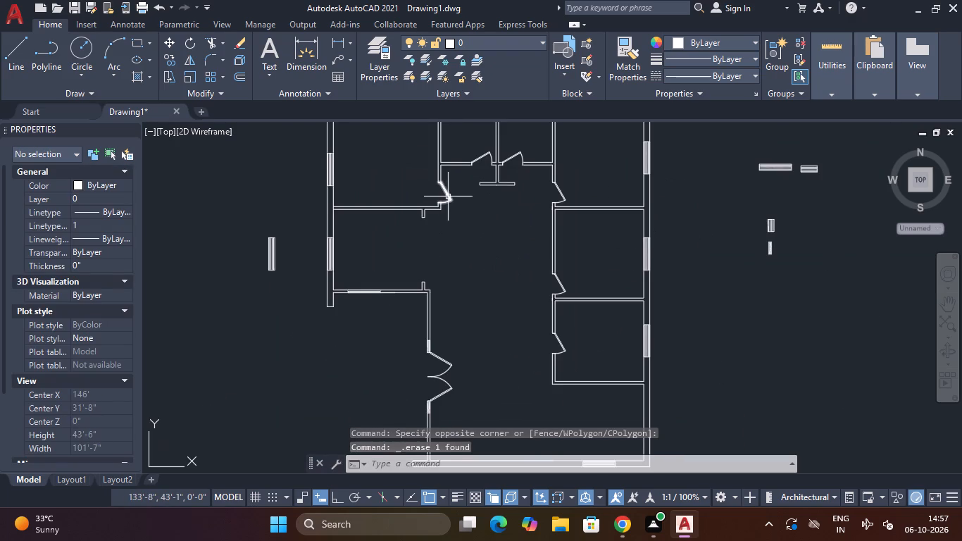
{"action": "left_click", "coordinate": [448, 197]}
{"action": "scroll", "coordinate": [436, 197], "scroll_direction": "up", "scroll_amount": 3}
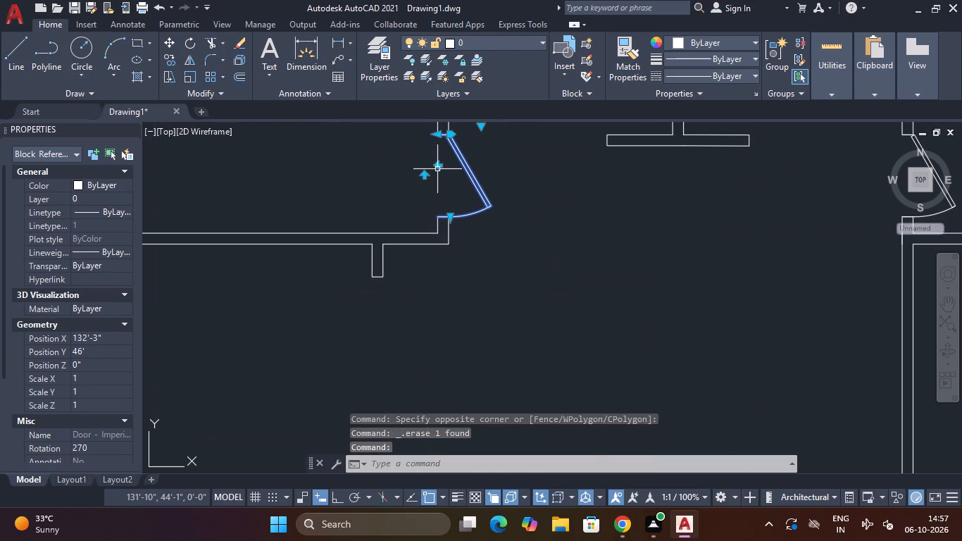
{"action": "left_click", "coordinate": [437, 169]}
{"action": "left_click", "coordinate": [438, 165]}
{"action": "left_click", "coordinate": [438, 165]}
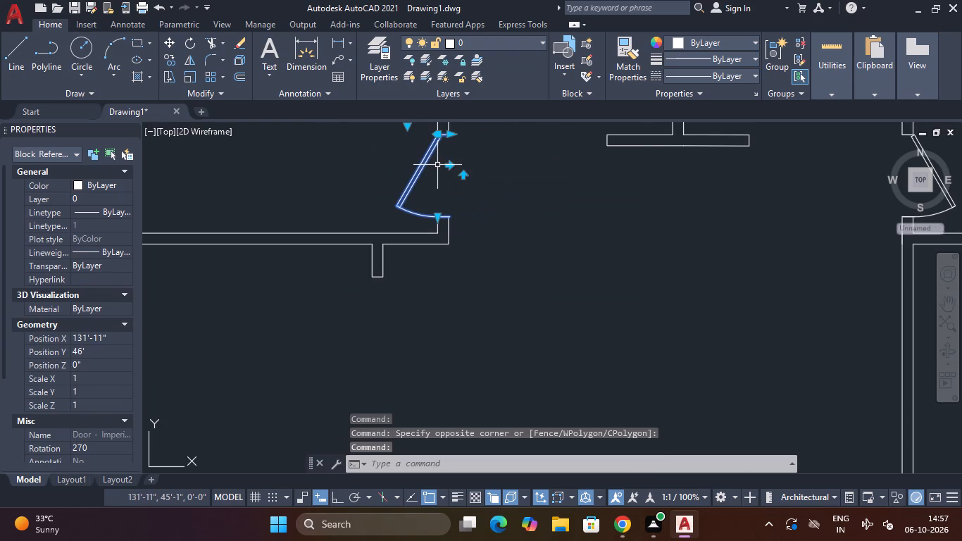
{"action": "middle_click_drag", "start_coordinate": [480, 179], "coordinate": [455, 326]}
{"action": "left_click", "coordinate": [437, 321]}
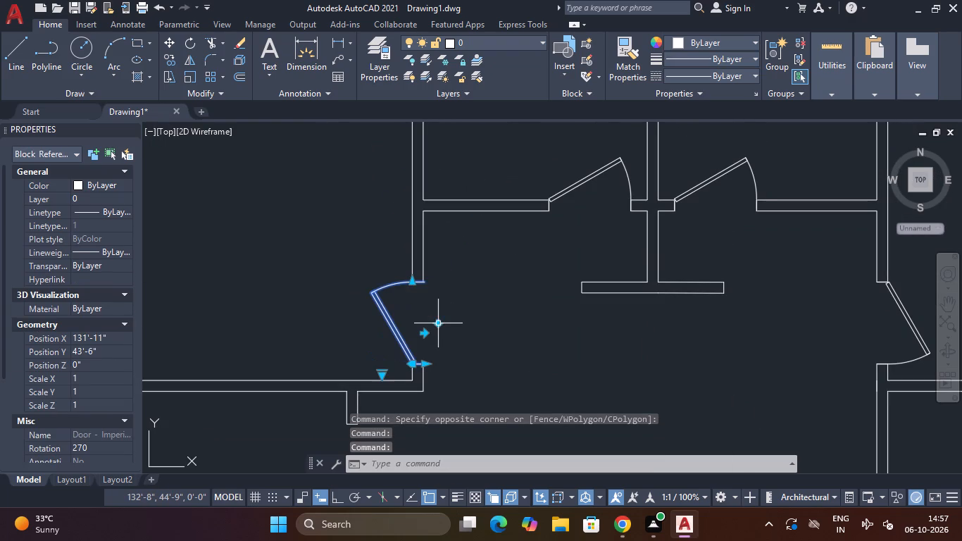
Flip the left small room's door so it hinges at the jamb beside the central dividing wall.
{"action": "middle_click_drag", "start_coordinate": [510, 287], "coordinate": [416, 423]}
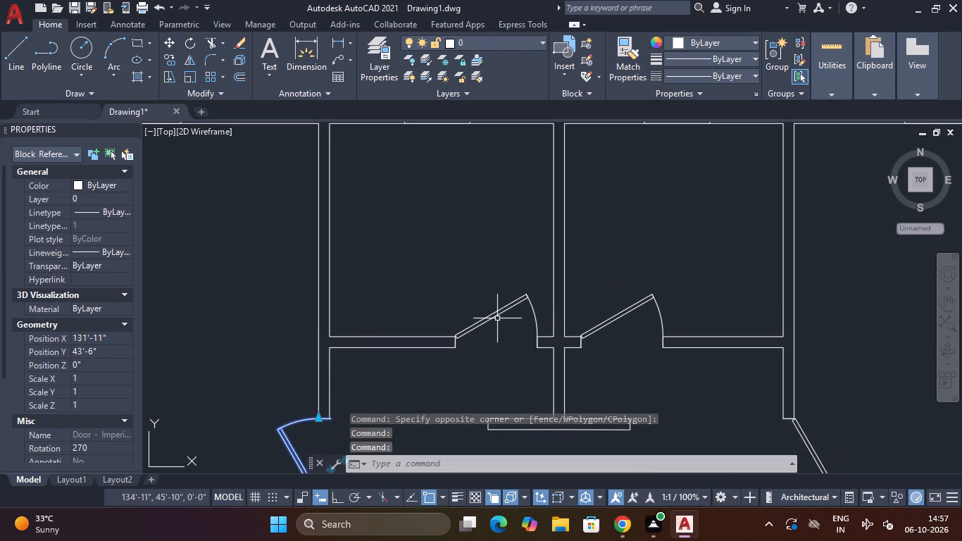
{"action": "left_click", "coordinate": [497, 318]}
{"action": "left_click", "coordinate": [494, 362]}
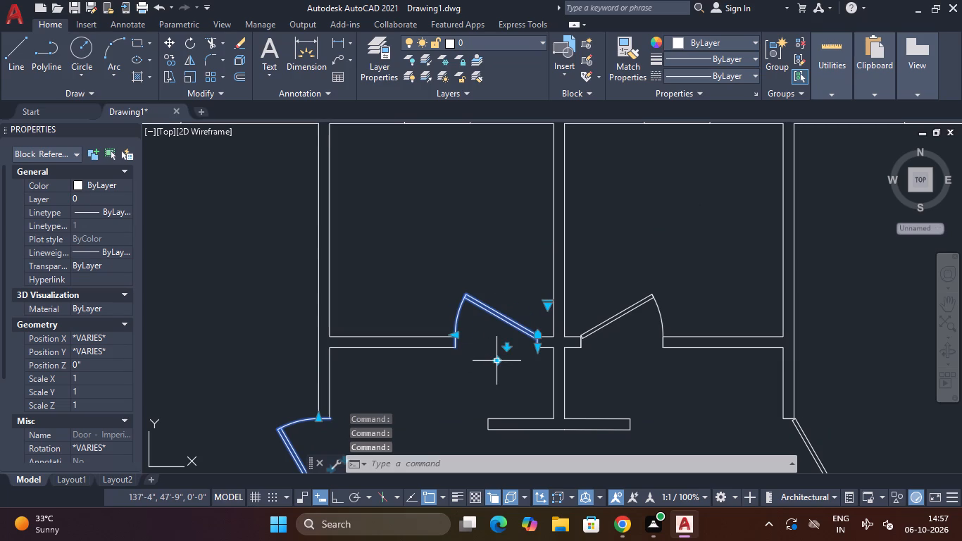
Flip the upper-right room's door so it hinges at the lower jamb of its opening.
{"action": "scroll", "coordinate": [646, 373], "scroll_direction": "down", "scroll_amount": 1}
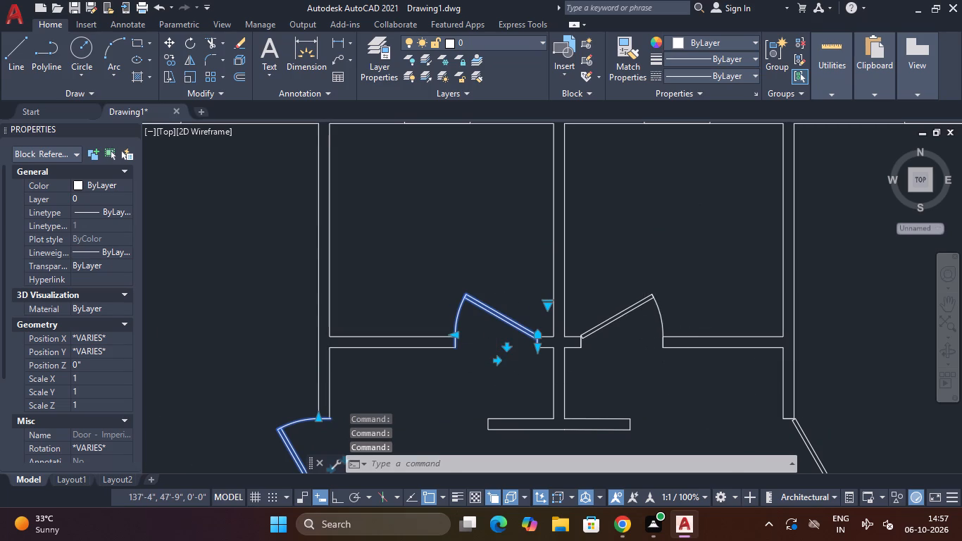
{"action": "middle_click_drag", "start_coordinate": [646, 382], "coordinate": [666, 263]}
{"action": "left_click", "coordinate": [777, 309]}
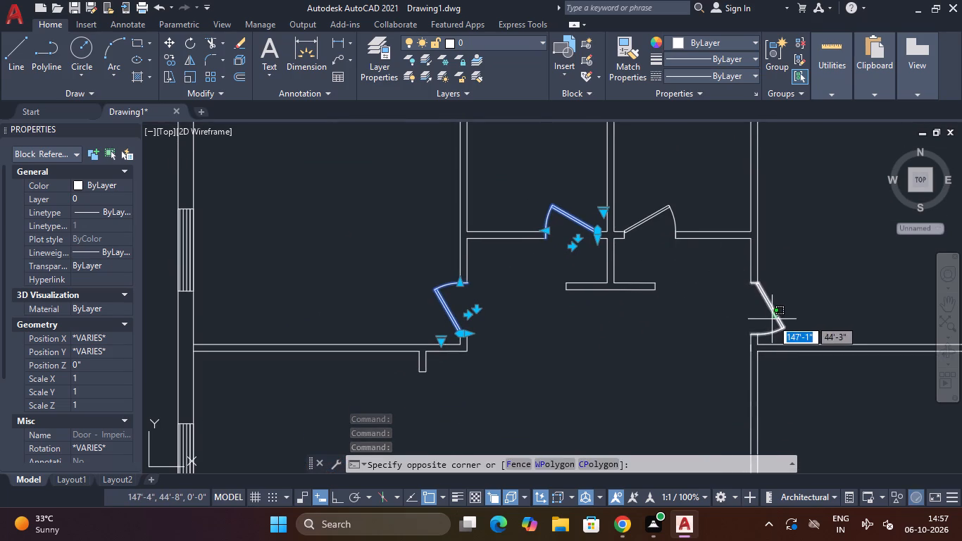
{"action": "key", "text": "Escape"}
{"action": "left_click", "coordinate": [775, 309]}
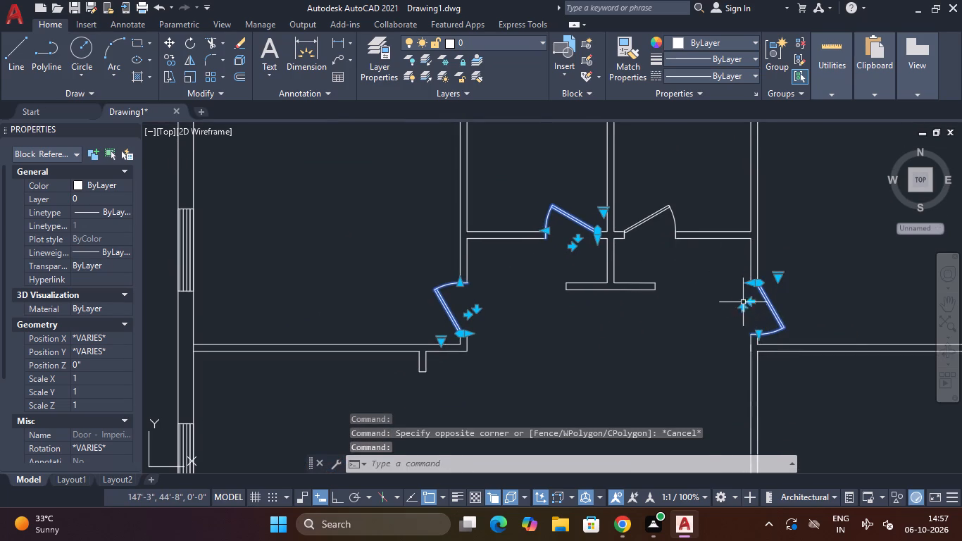
{"action": "left_click", "coordinate": [742, 306]}
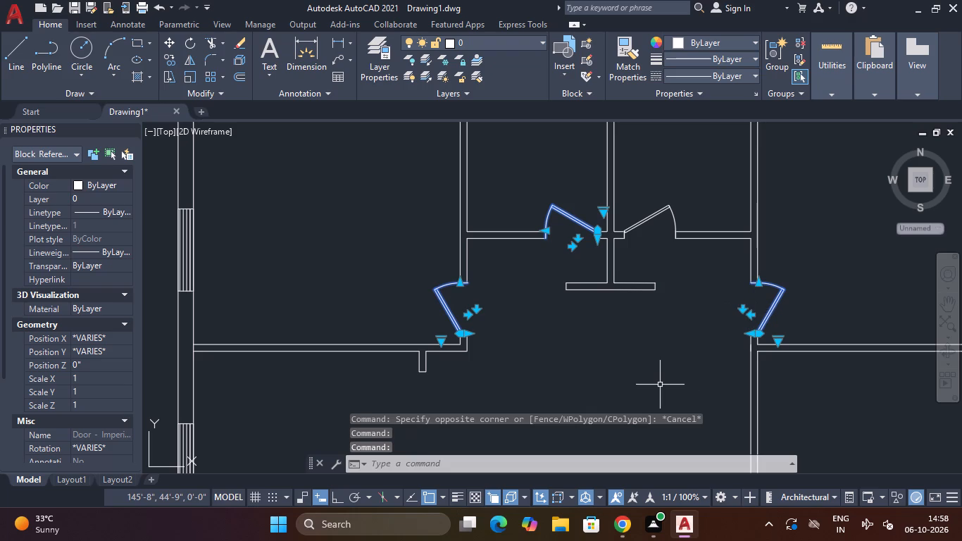
Flip the door of the middle room on the plan's right side so it hinges at the lower jamb.
{"action": "middle_click_drag", "start_coordinate": [660, 385], "coordinate": [705, 189]}
{"action": "scroll", "coordinate": [703, 197], "scroll_direction": "down", "scroll_amount": 2}
{"action": "middle_click_drag", "start_coordinate": [684, 275], "coordinate": [656, 233]}
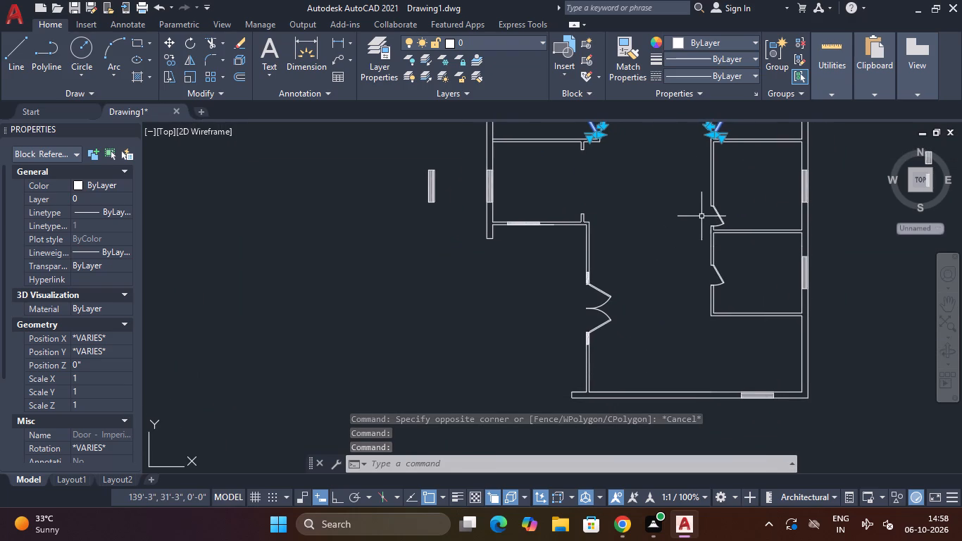
{"action": "scroll", "coordinate": [727, 216], "scroll_direction": "up", "scroll_amount": 2}
{"action": "left_click", "coordinate": [711, 217]}
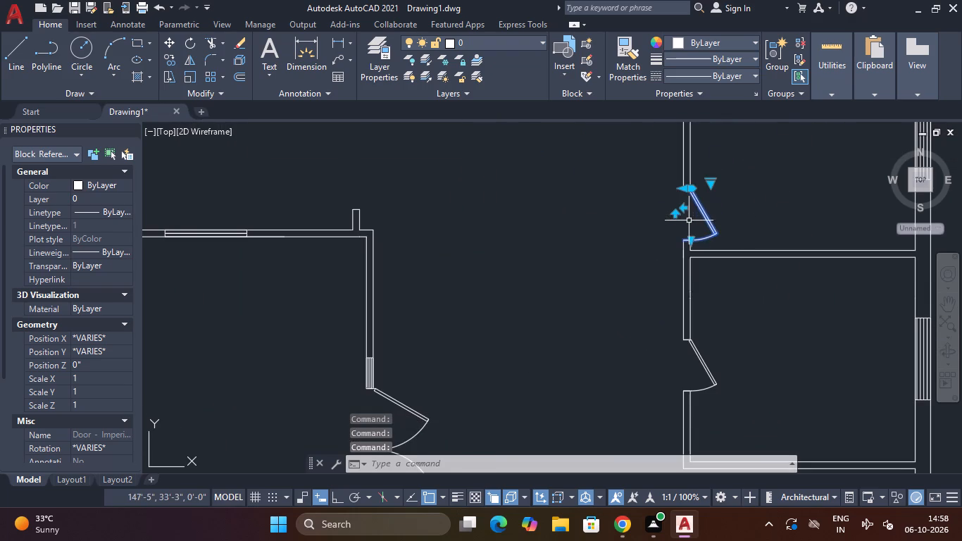
{"action": "scroll", "coordinate": [689, 220], "scroll_direction": "up", "scroll_amount": 2}
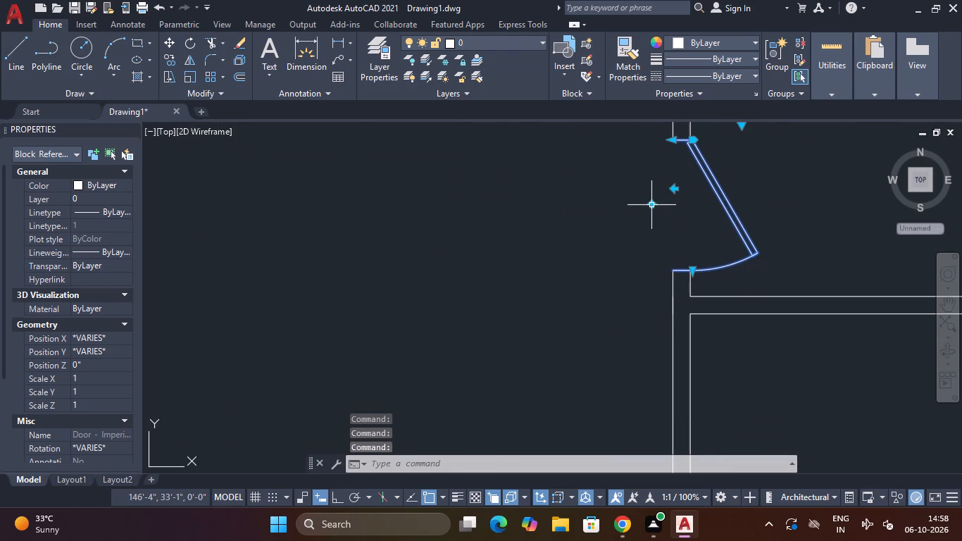
{"action": "left_click", "coordinate": [651, 207]}
Flip the door of the room below it on the right side so it also hinges at the lower jamb.
{"action": "scroll", "coordinate": [652, 207], "scroll_direction": "down", "scroll_amount": 3}
{"action": "middle_click_drag", "start_coordinate": [644, 270], "coordinate": [651, 223]}
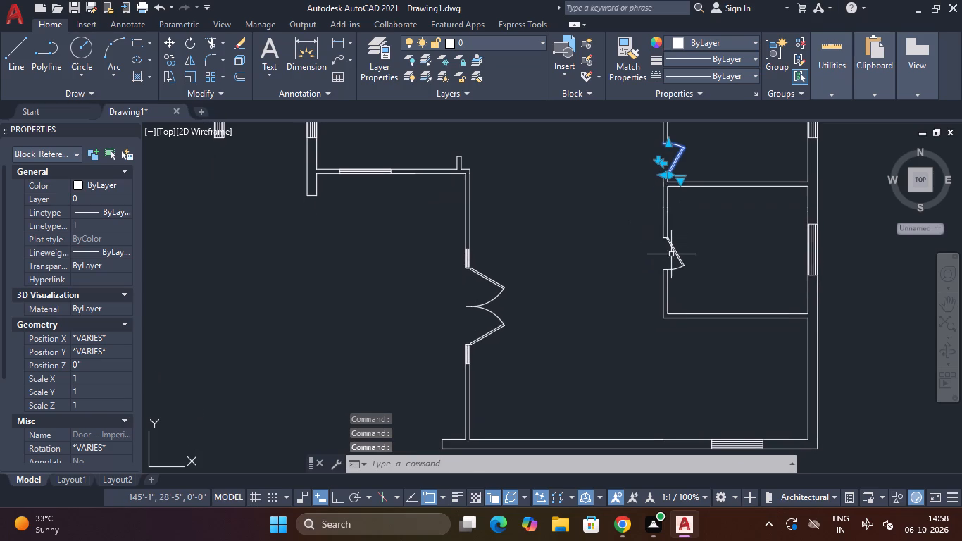
{"action": "left_click", "coordinate": [674, 254]}
{"action": "scroll", "coordinate": [664, 259], "scroll_direction": "up", "scroll_amount": 2}
{"action": "left_click", "coordinate": [647, 244]}
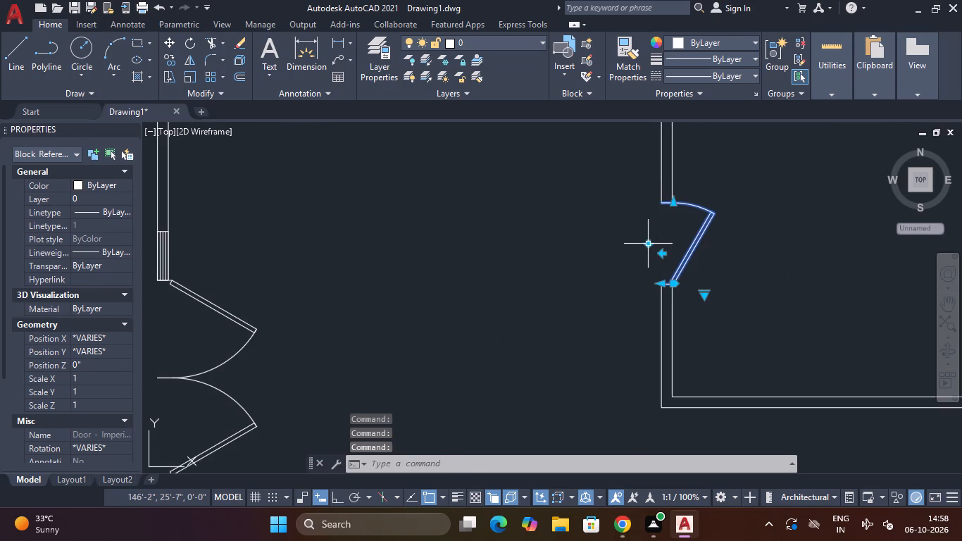
Clear the door selection and examine the whole floor plan, from the upper rooms down to the double-door entrance.
{"action": "scroll", "coordinate": [694, 232], "scroll_direction": "down", "scroll_amount": 2}
{"action": "middle_click_drag", "start_coordinate": [628, 291], "coordinate": [629, 289]}
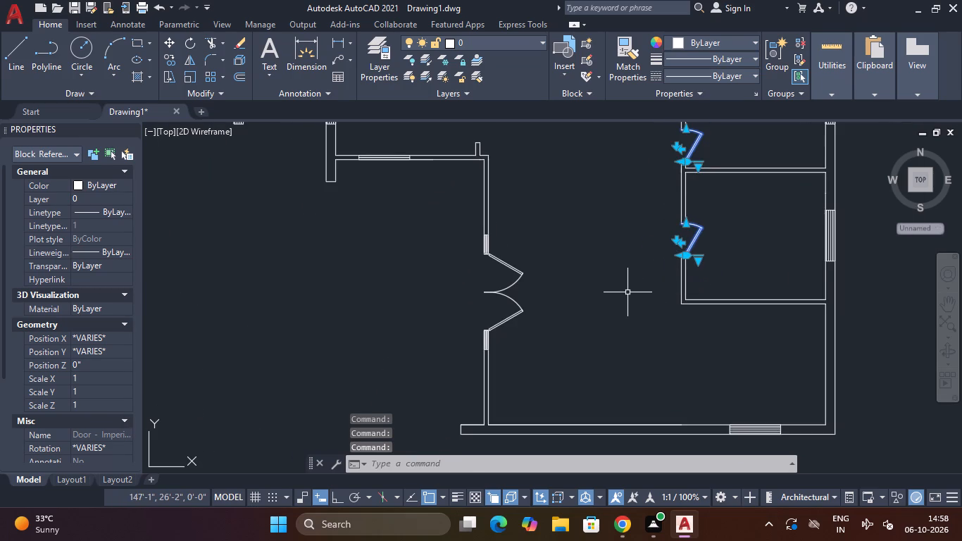
{"action": "middle_click_drag", "start_coordinate": [629, 289], "coordinate": [656, 233]}
{"action": "scroll", "coordinate": [644, 241], "scroll_direction": "down", "scroll_amount": 1}
{"action": "middle_click_drag", "start_coordinate": [643, 275], "coordinate": [594, 501]}
{"action": "key", "text": "Escape"}
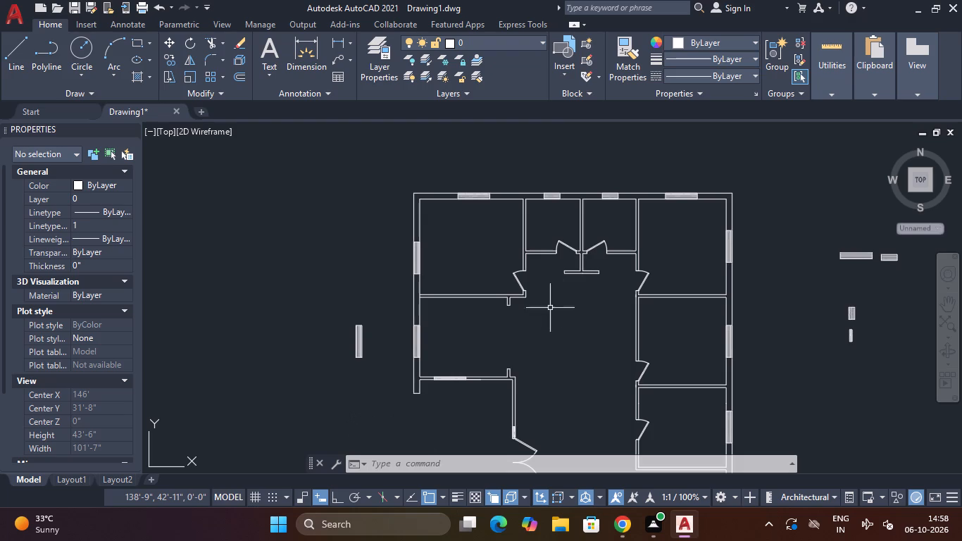
{"action": "scroll", "coordinate": [600, 258], "scroll_direction": "down", "scroll_amount": 2}
{"action": "middle_click_drag", "start_coordinate": [592, 282], "coordinate": [594, 266]}
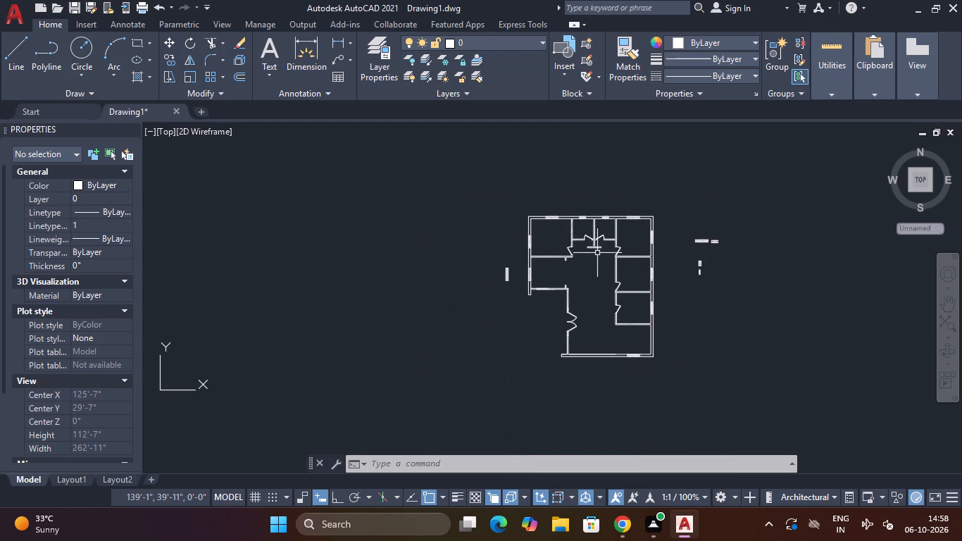
{"action": "scroll", "coordinate": [597, 253], "scroll_direction": "up", "scroll_amount": 1}
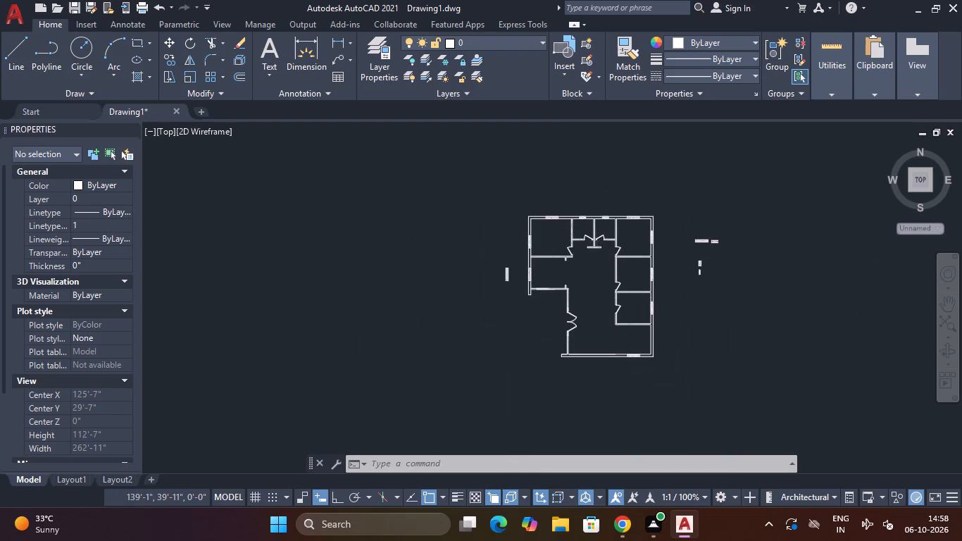
{"action": "scroll", "coordinate": [597, 253], "scroll_direction": "up", "scroll_amount": 1}
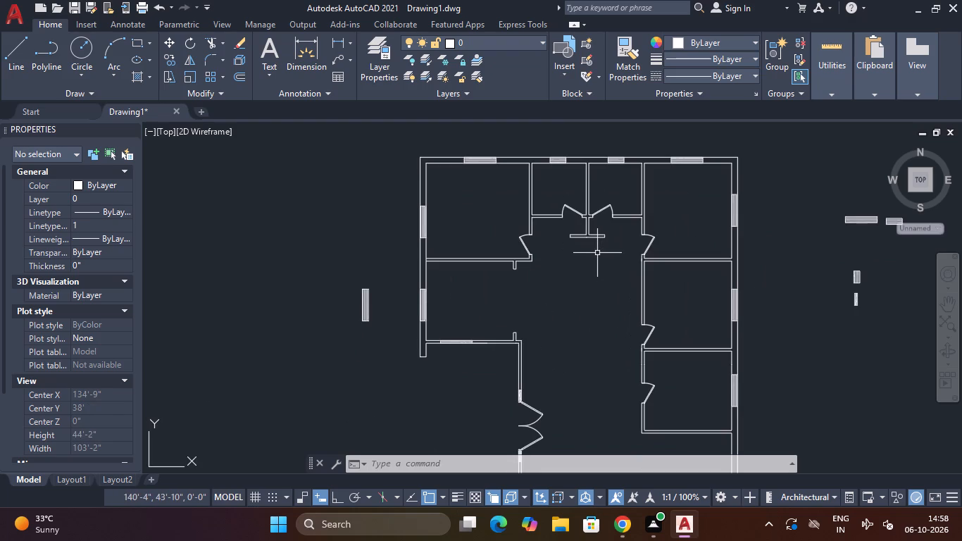
{"action": "scroll", "coordinate": [597, 253], "scroll_direction": "down", "scroll_amount": 1}
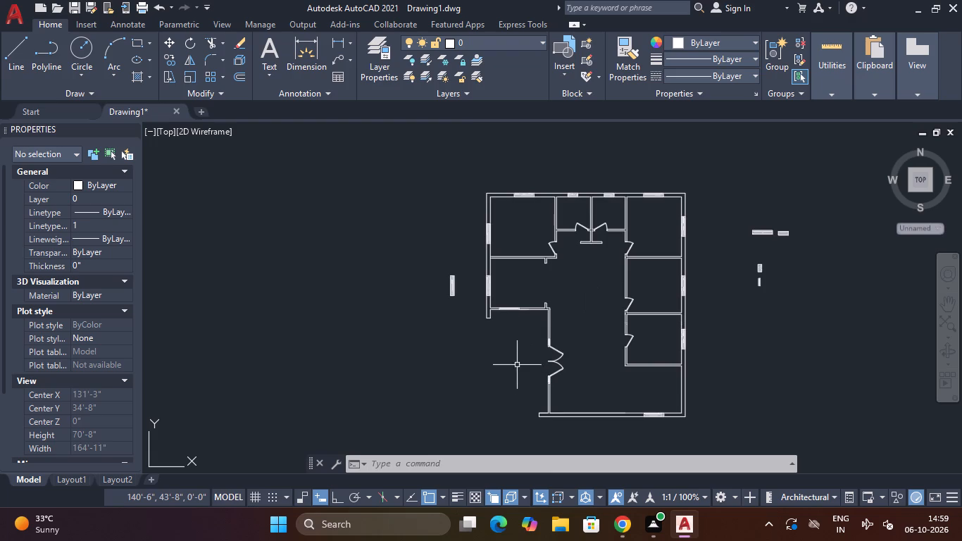
{"action": "scroll", "coordinate": [517, 337], "scroll_direction": "up", "scroll_amount": 1}
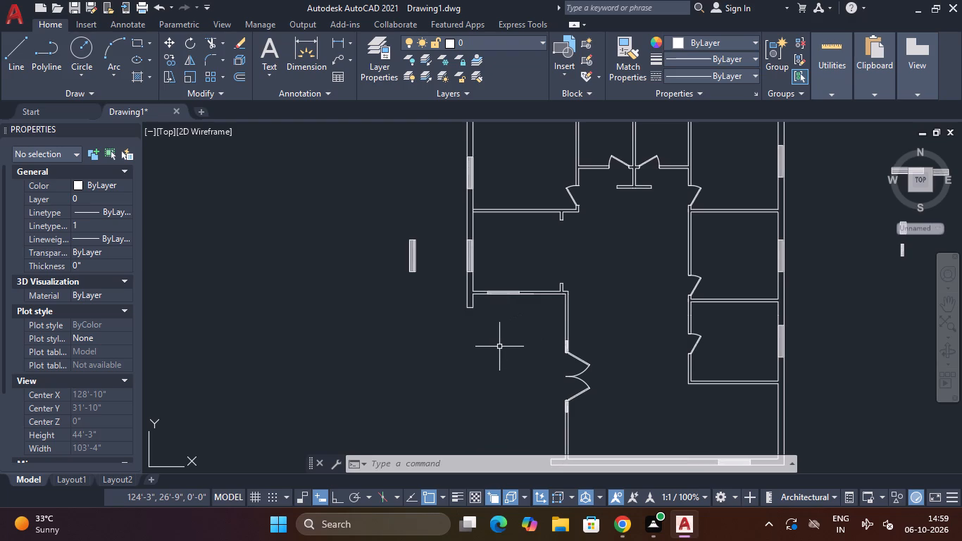
{"action": "scroll", "coordinate": [500, 347], "scroll_direction": "up", "scroll_amount": 1}
{"action": "scroll", "coordinate": [500, 347], "scroll_direction": "down", "scroll_amount": 1}
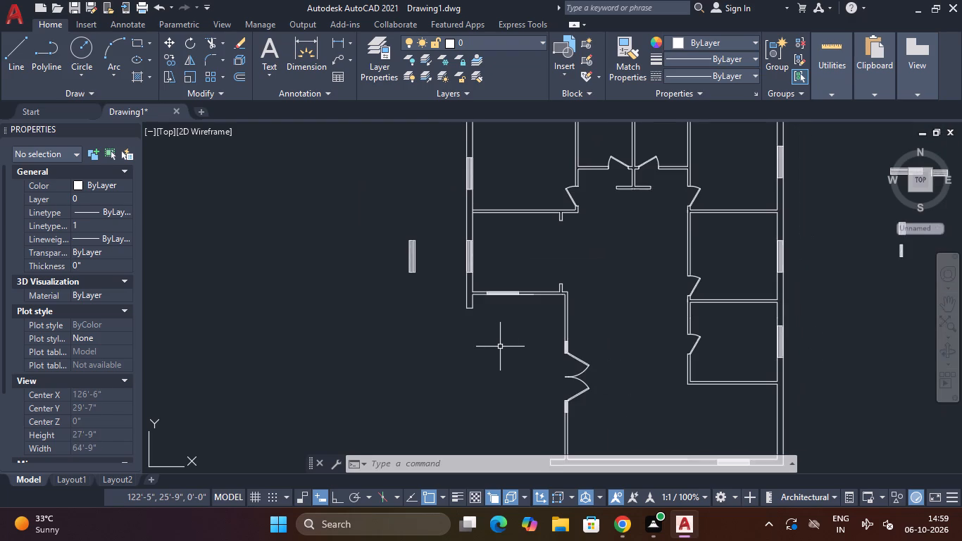
{"action": "middle_click_drag", "start_coordinate": [521, 339], "coordinate": [436, 317]}
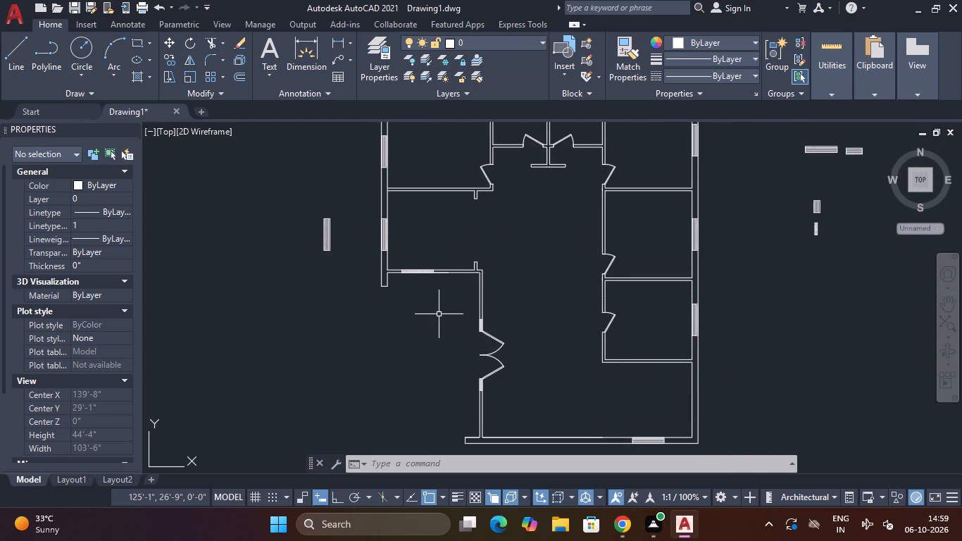
{"action": "scroll", "coordinate": [473, 271], "scroll_direction": "up", "scroll_amount": 3}
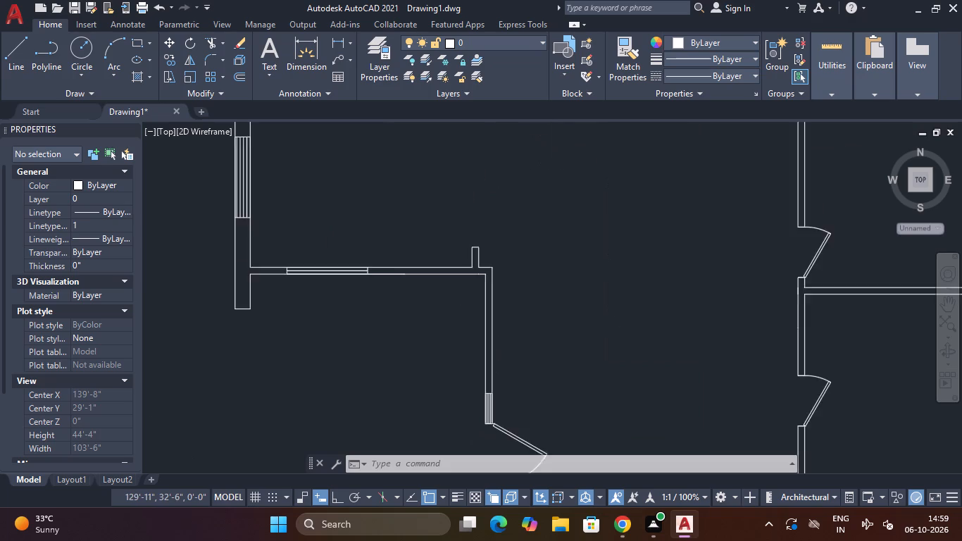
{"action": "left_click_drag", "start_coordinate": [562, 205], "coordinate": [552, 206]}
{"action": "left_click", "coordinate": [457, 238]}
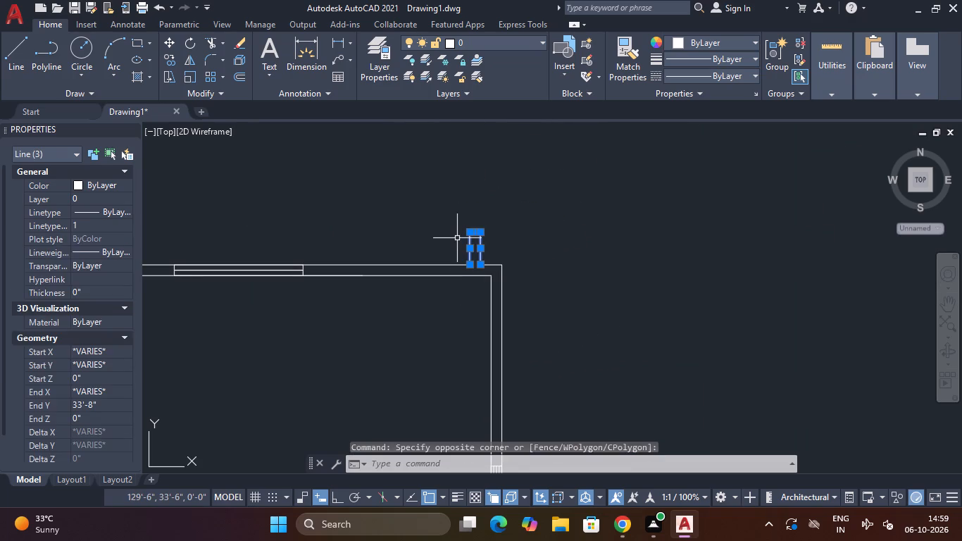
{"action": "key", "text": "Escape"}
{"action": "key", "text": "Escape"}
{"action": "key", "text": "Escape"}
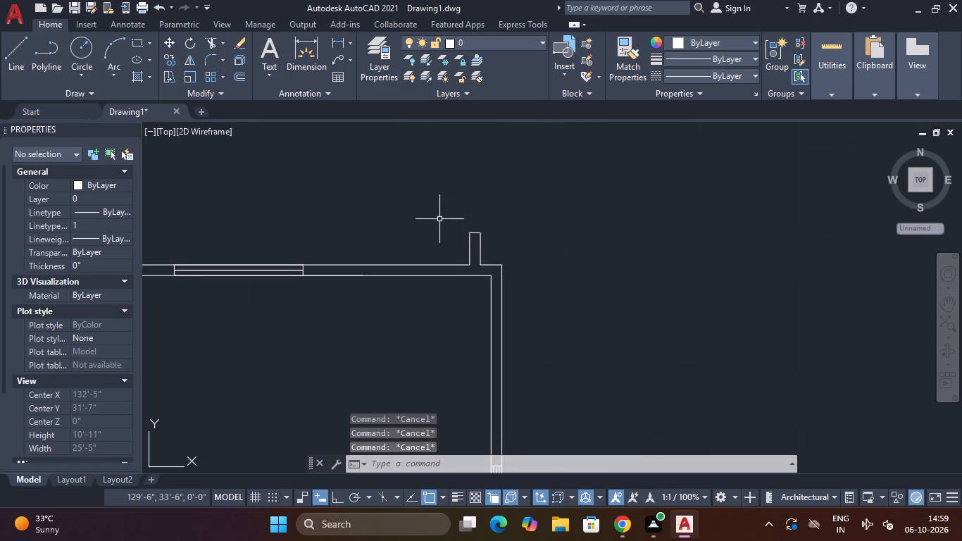
Examine the plan's overall layout, the hall inside the double door, the right-side rooms and the open room on the left.
{"action": "scroll", "coordinate": [439, 218], "scroll_direction": "down", "scroll_amount": 3}
{"action": "scroll", "coordinate": [577, 209], "scroll_direction": "down", "scroll_amount": 3}
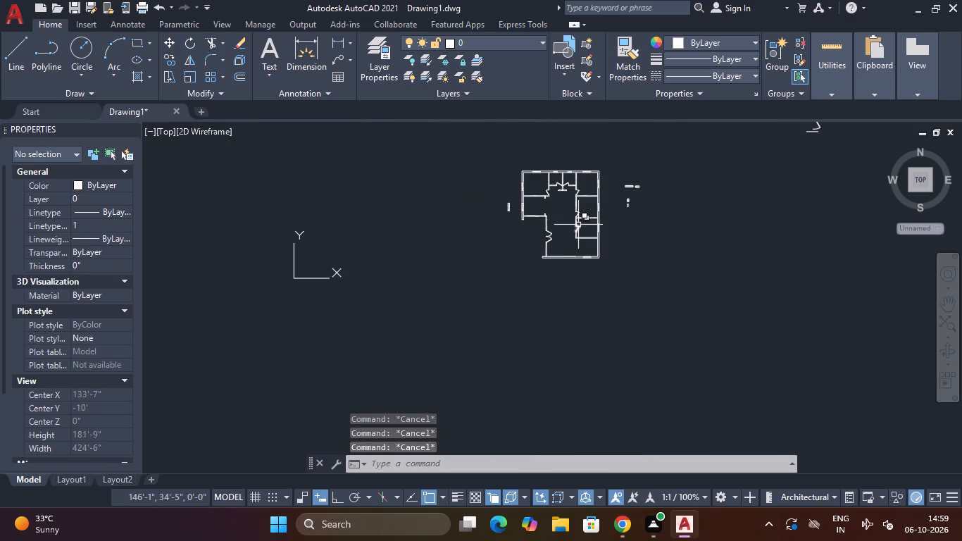
{"action": "middle_click", "coordinate": [560, 232]}
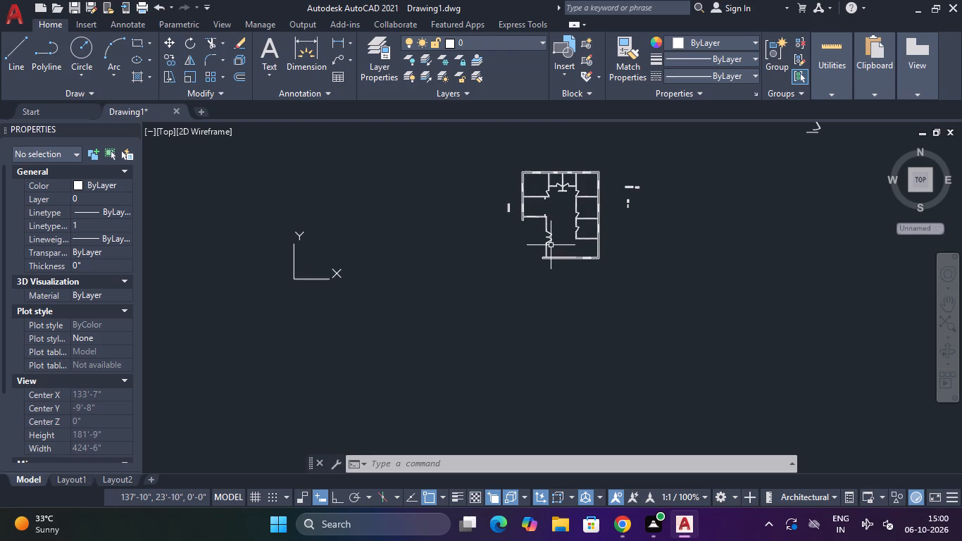
{"action": "scroll", "coordinate": [568, 236], "scroll_direction": "up", "scroll_amount": 2}
{"action": "middle_click_drag", "start_coordinate": [568, 236], "coordinate": [556, 283]}
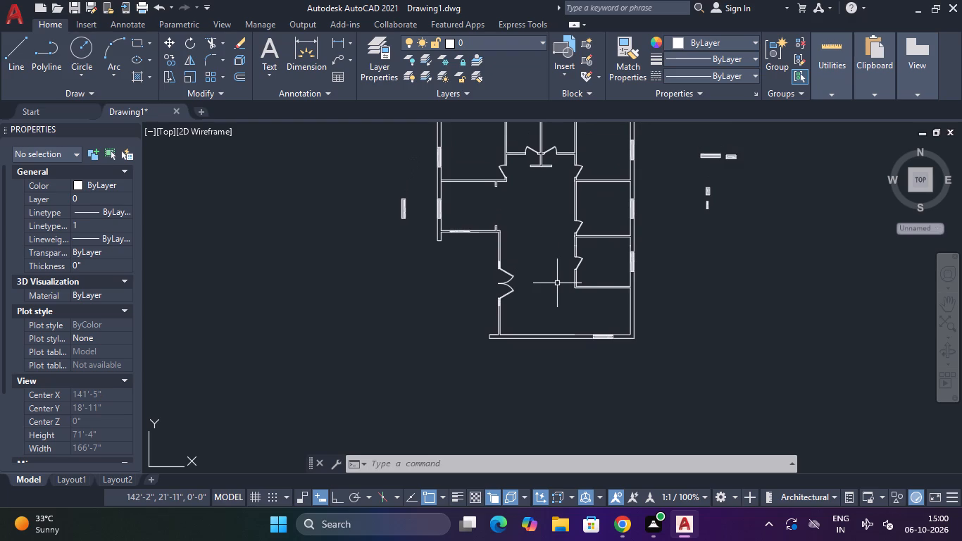
{"action": "scroll", "coordinate": [552, 290], "scroll_direction": "up", "scroll_amount": 1}
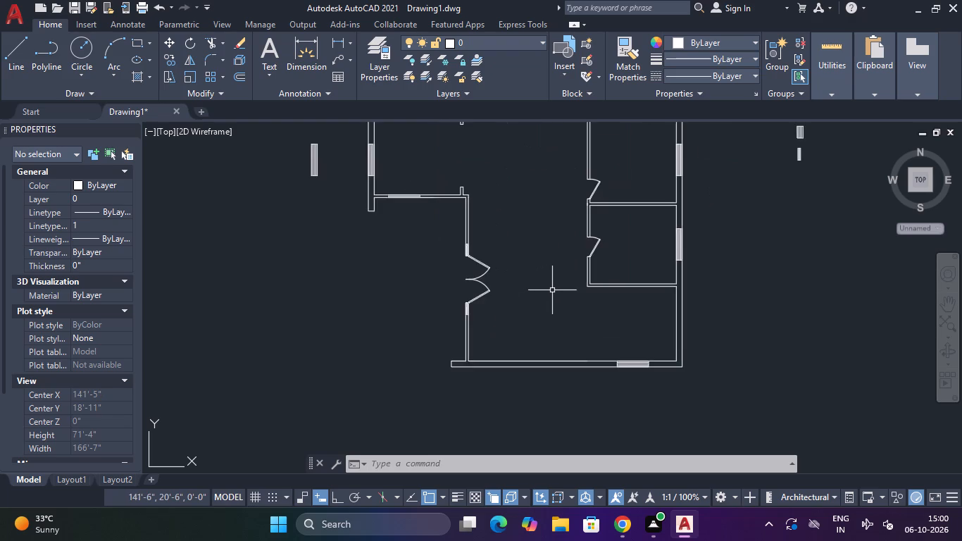
{"action": "scroll", "coordinate": [552, 290], "scroll_direction": "up", "scroll_amount": 2}
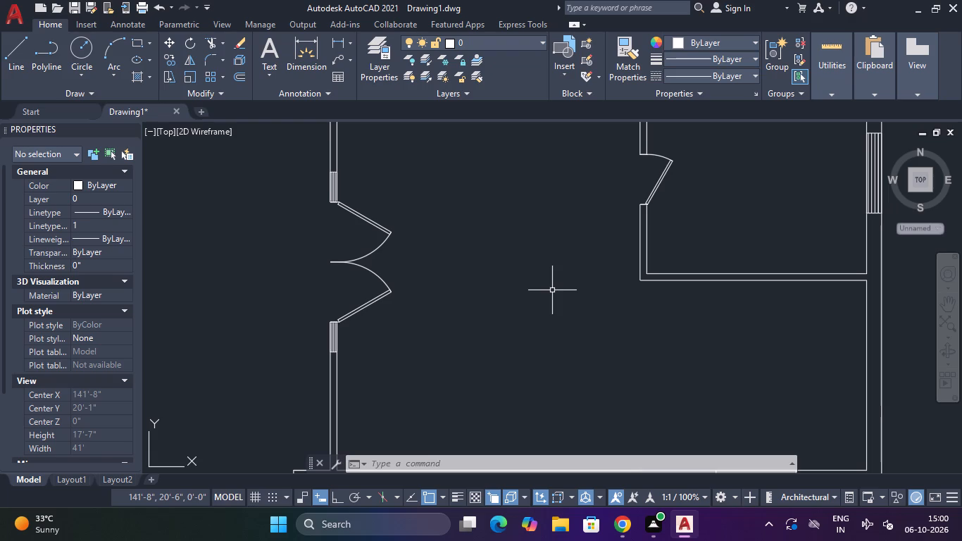
{"action": "scroll", "coordinate": [552, 290], "scroll_direction": "up", "scroll_amount": 1}
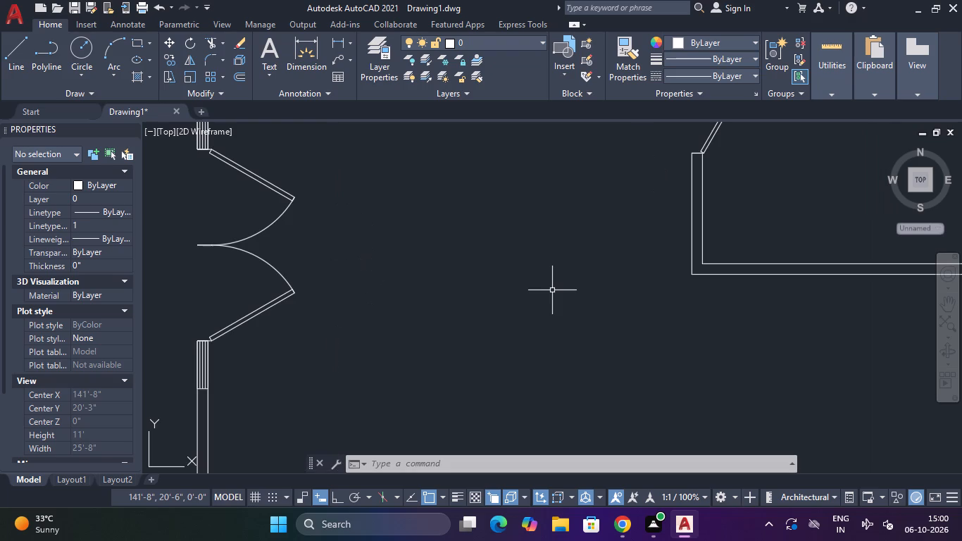
{"action": "scroll", "coordinate": [552, 290], "scroll_direction": "up", "scroll_amount": 1}
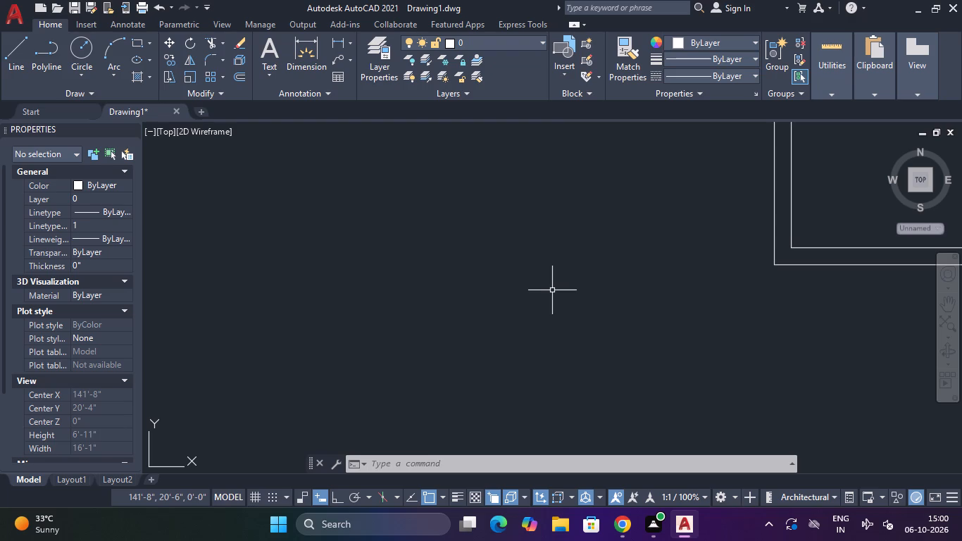
{"action": "scroll", "coordinate": [552, 290], "scroll_direction": "down", "scroll_amount": 1}
{"action": "middle_click_drag", "start_coordinate": [552, 290], "coordinate": [530, 298]}
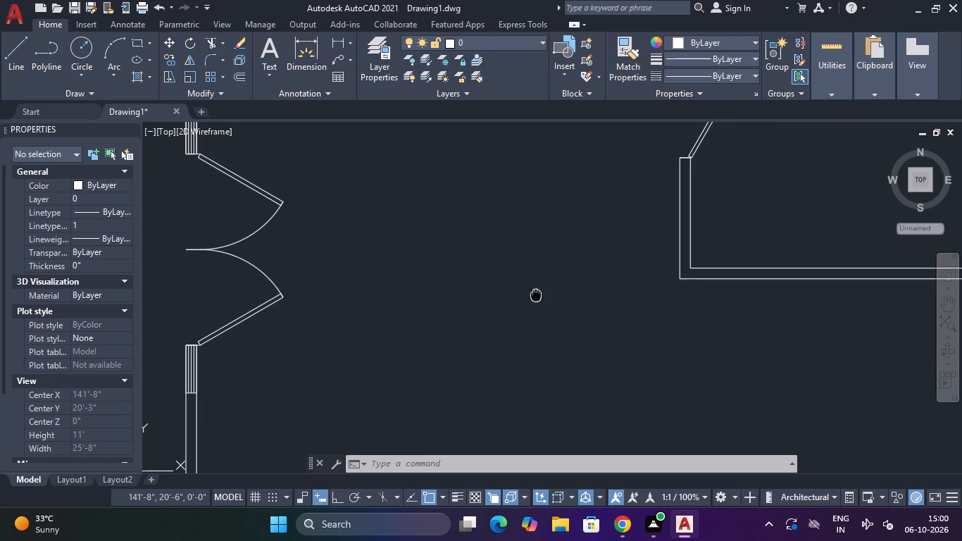
{"action": "middle_click_drag", "start_coordinate": [530, 298], "coordinate": [458, 320]}
{"action": "scroll", "coordinate": [458, 320], "scroll_direction": "down", "scroll_amount": 2}
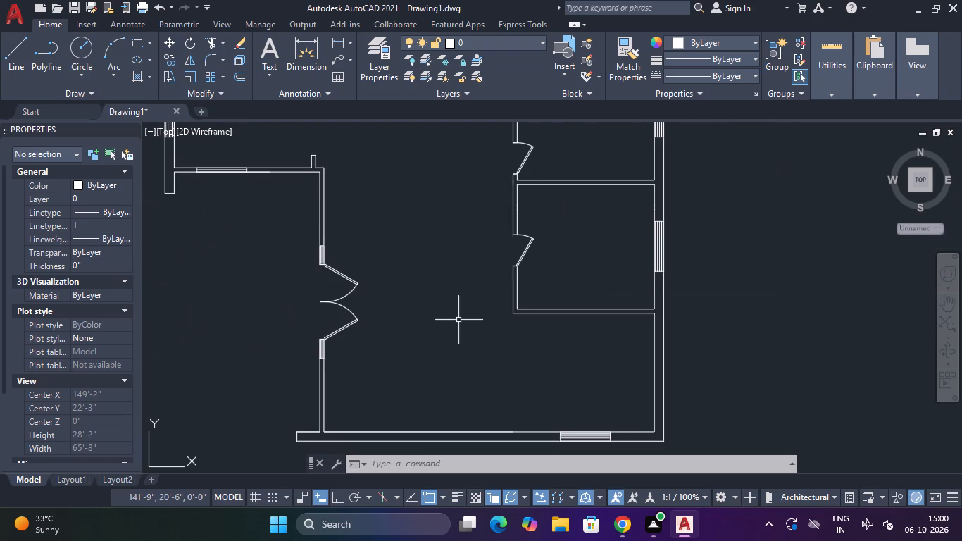
{"action": "middle_click_drag", "start_coordinate": [458, 320], "coordinate": [448, 346]}
{"action": "scroll", "coordinate": [448, 346], "scroll_direction": "down", "scroll_amount": 2}
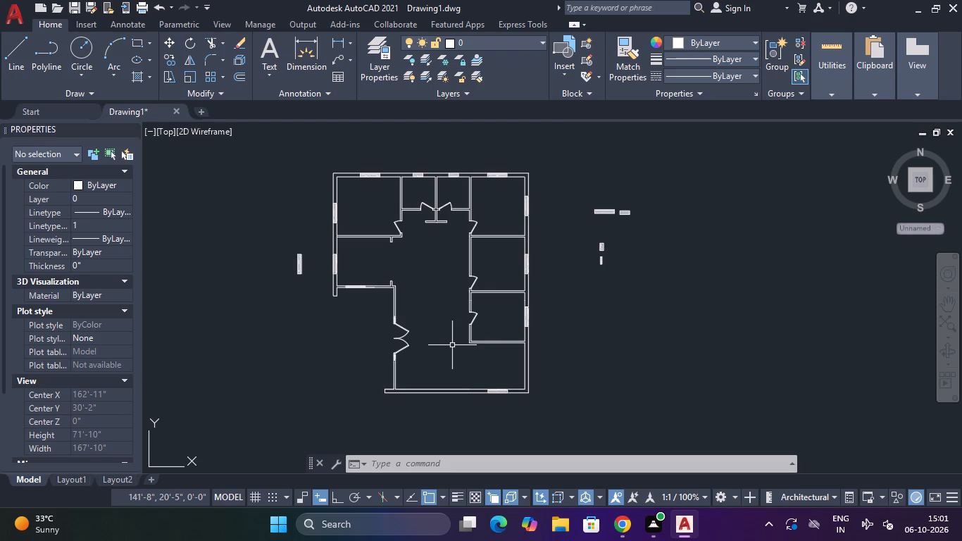
{"action": "scroll", "coordinate": [452, 345], "scroll_direction": "up", "scroll_amount": 2}
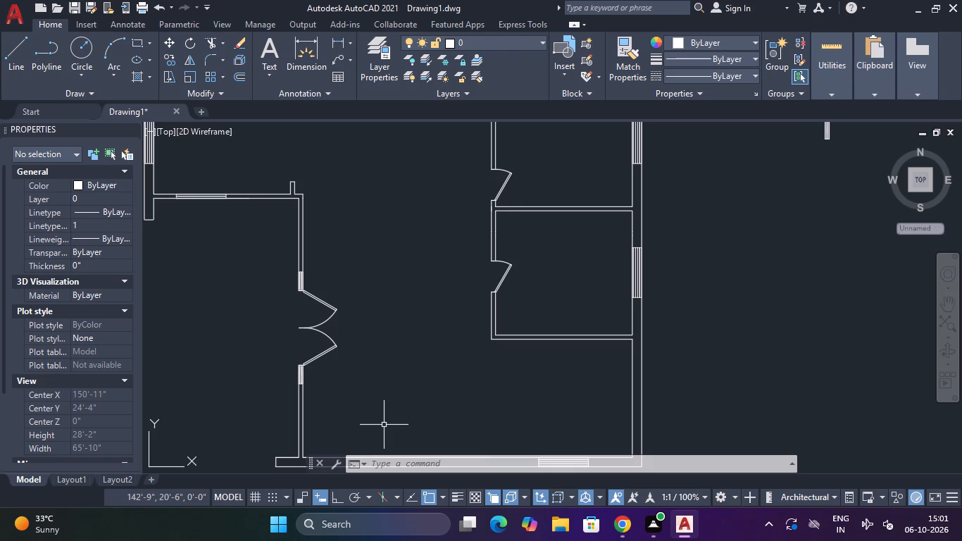
{"action": "scroll", "coordinate": [418, 406], "scroll_direction": "down", "scroll_amount": 2}
{"action": "scroll", "coordinate": [435, 397], "scroll_direction": "up", "scroll_amount": 1}
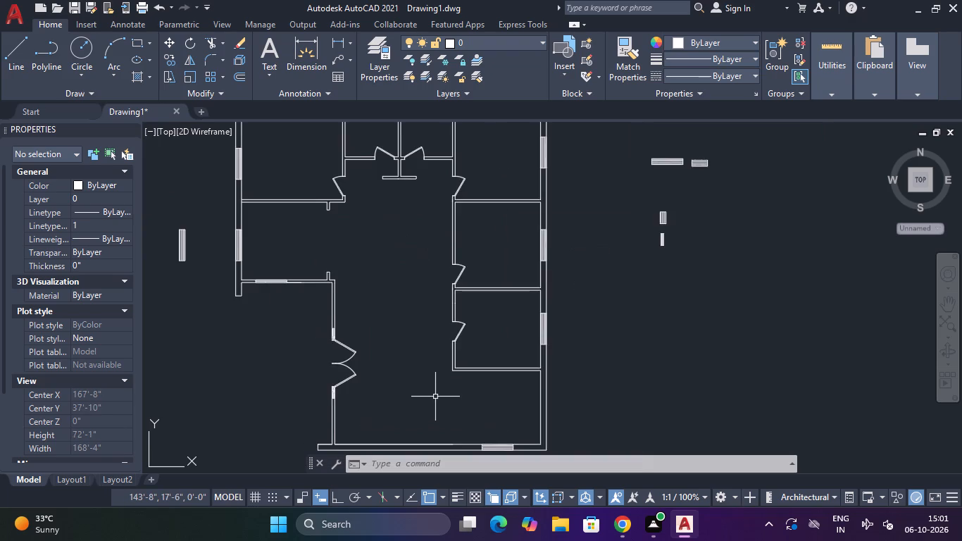
{"action": "middle_click_drag", "start_coordinate": [435, 397], "coordinate": [493, 358]}
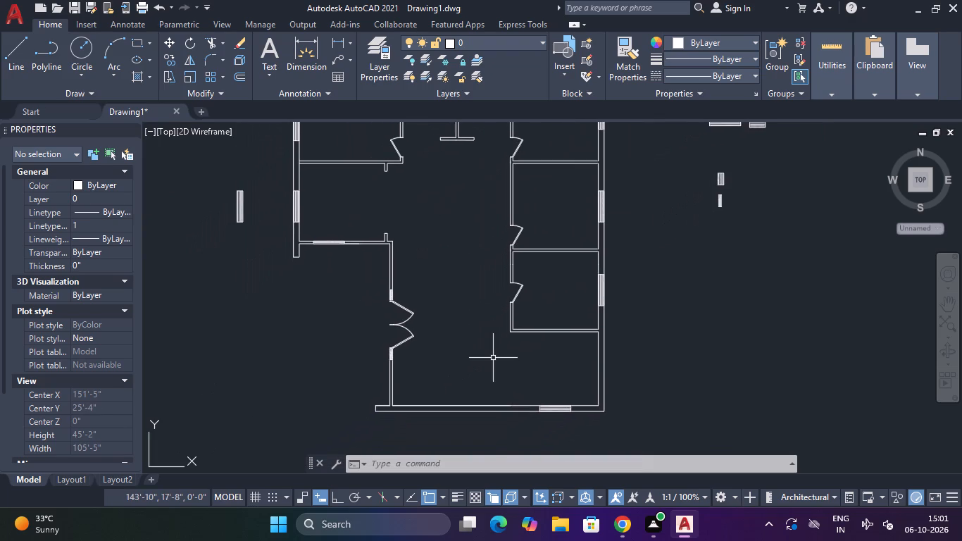
{"action": "middle_click_drag", "start_coordinate": [493, 358], "coordinate": [546, 358]}
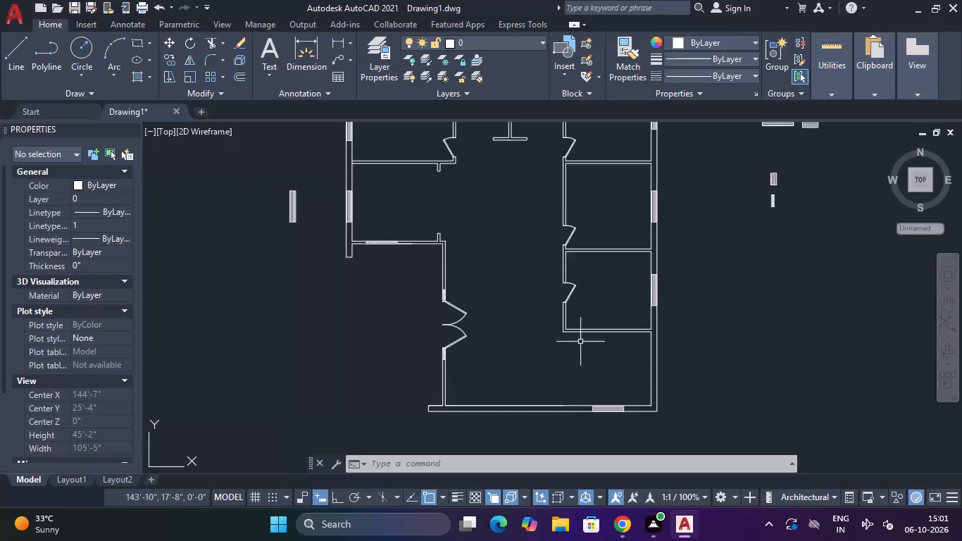
{"action": "scroll", "coordinate": [579, 303], "scroll_direction": "up", "scroll_amount": 1}
{"action": "scroll", "coordinate": [579, 290], "scroll_direction": "down", "scroll_amount": 2}
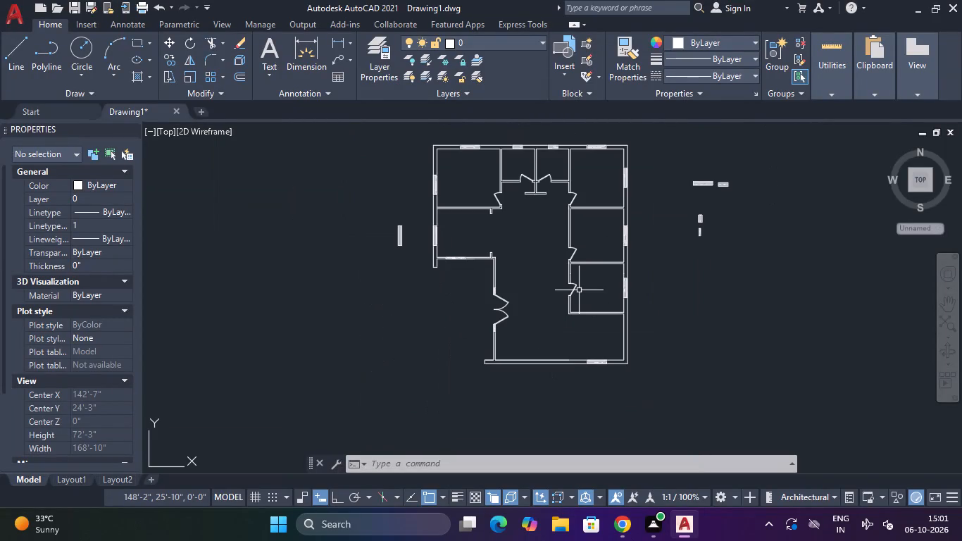
{"action": "scroll", "coordinate": [579, 290], "scroll_direction": "up", "scroll_amount": 1}
{"action": "scroll", "coordinate": [579, 290], "scroll_direction": "down", "scroll_amount": 3}
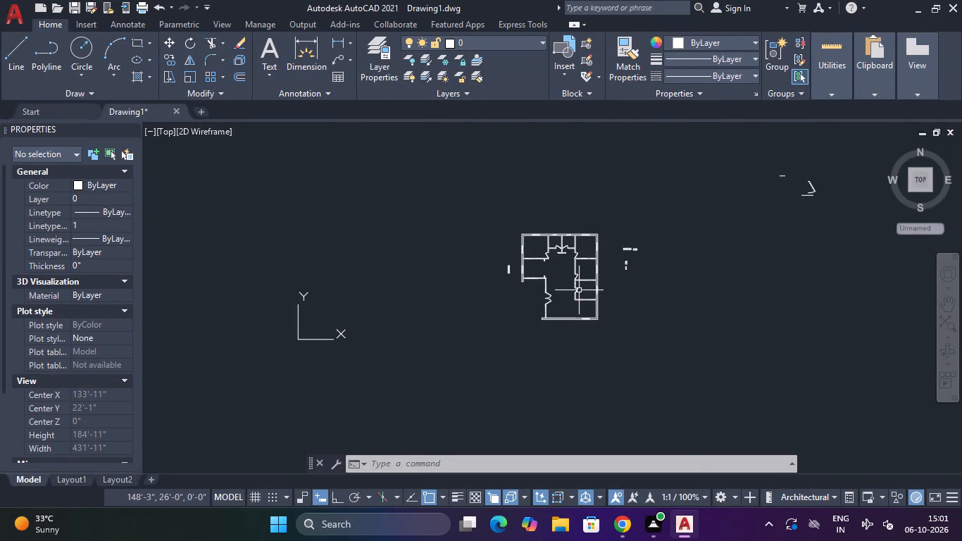
{"action": "scroll", "coordinate": [579, 290], "scroll_direction": "up", "scroll_amount": 2}
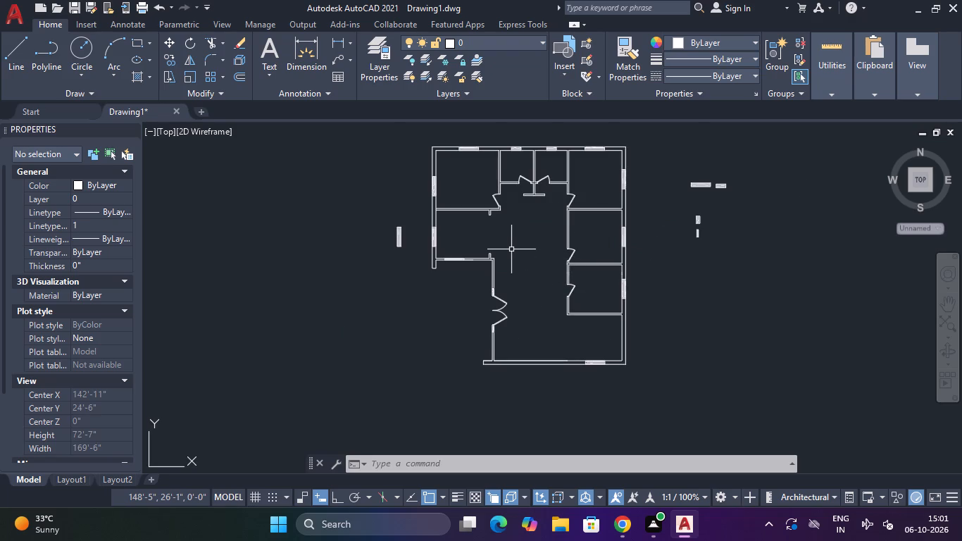
{"action": "scroll", "coordinate": [511, 249], "scroll_direction": "up", "scroll_amount": 1}
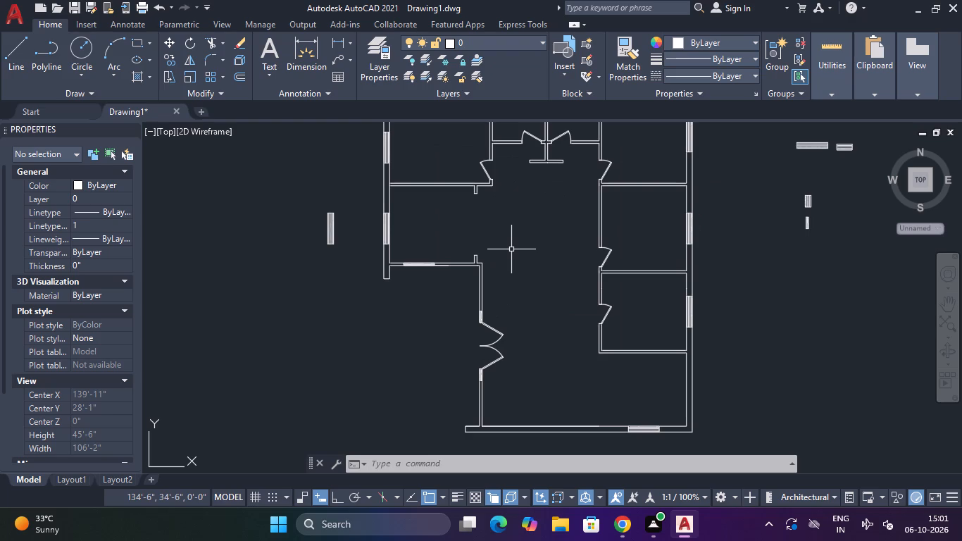
{"action": "scroll", "coordinate": [511, 249], "scroll_direction": "down", "scroll_amount": 1}
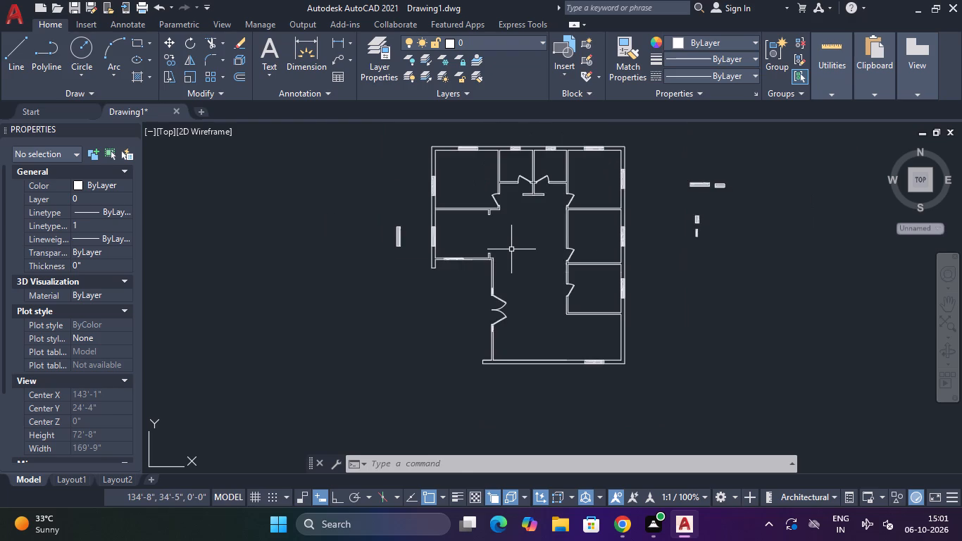
{"action": "scroll", "coordinate": [511, 249], "scroll_direction": "up", "scroll_amount": 2}
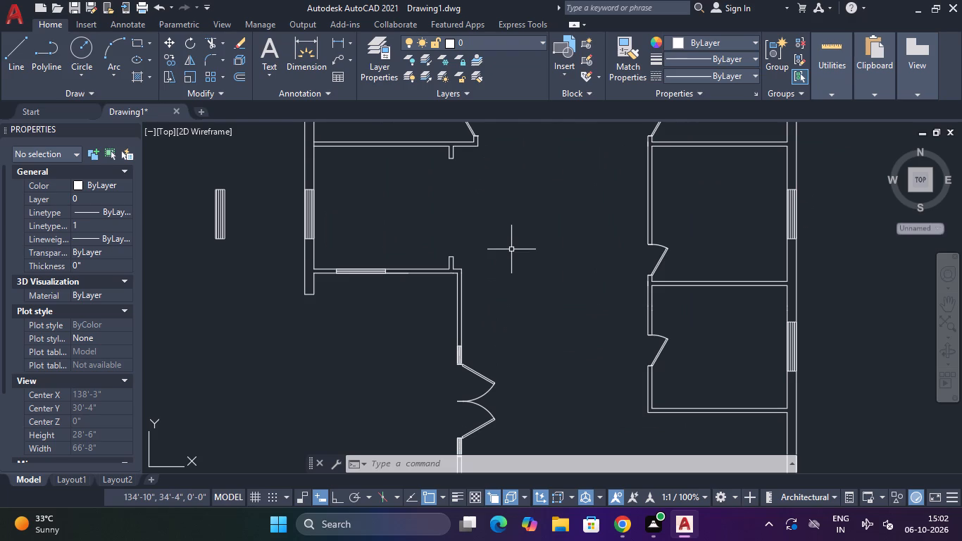
{"action": "scroll", "coordinate": [511, 249], "scroll_direction": "up", "scroll_amount": 2}
{"action": "scroll", "coordinate": [511, 249], "scroll_direction": "down", "scroll_amount": 2}
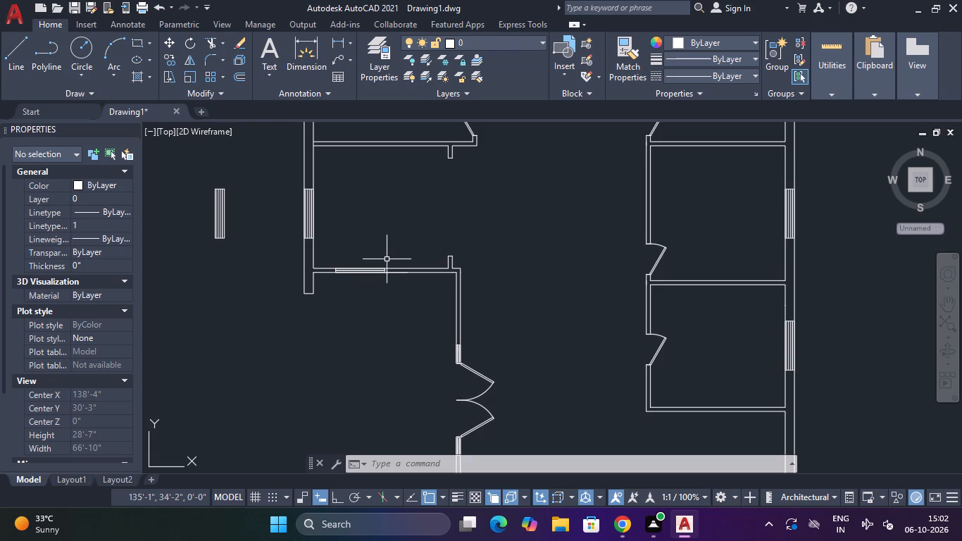
Reopen DesignCenter and insert the Range-Oven - 30 in top block in the open area west of the double door.
{"action": "key", "text": "ctrl+2"}
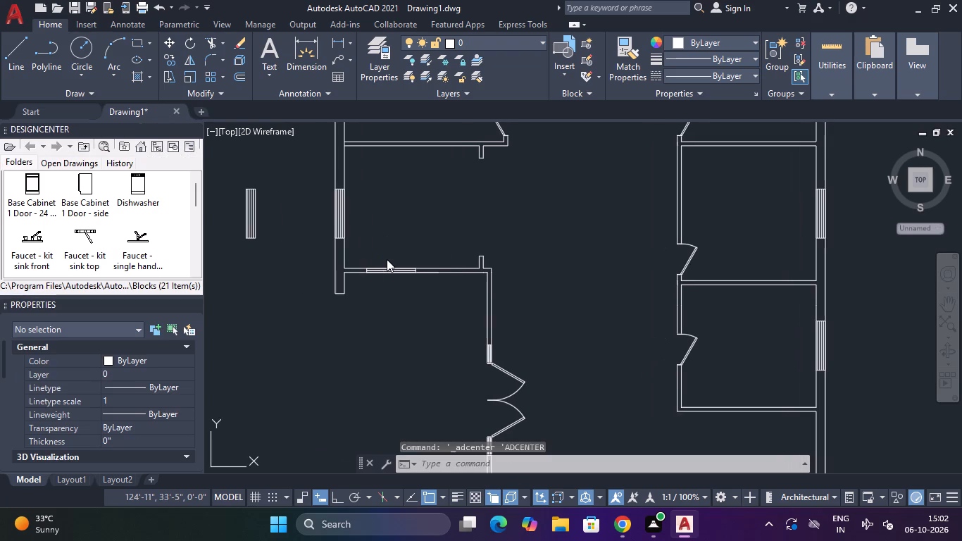
{"action": "scroll", "coordinate": [130, 204], "scroll_direction": "up", "scroll_amount": 2}
{"action": "scroll", "coordinate": [142, 214], "scroll_direction": "down", "scroll_amount": 3}
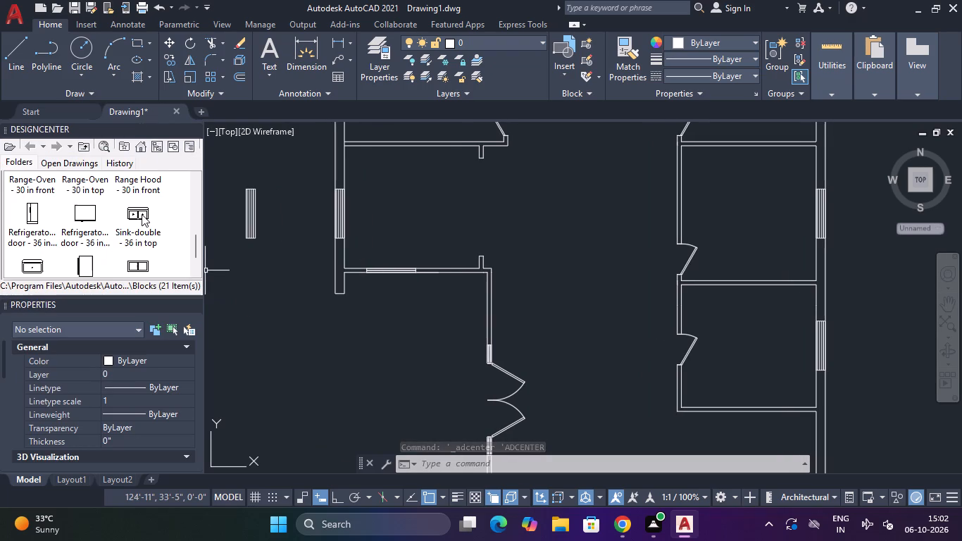
{"action": "scroll", "coordinate": [142, 214], "scroll_direction": "up", "scroll_amount": 8}
{"action": "scroll", "coordinate": [142, 214], "scroll_direction": "down", "scroll_amount": 3}
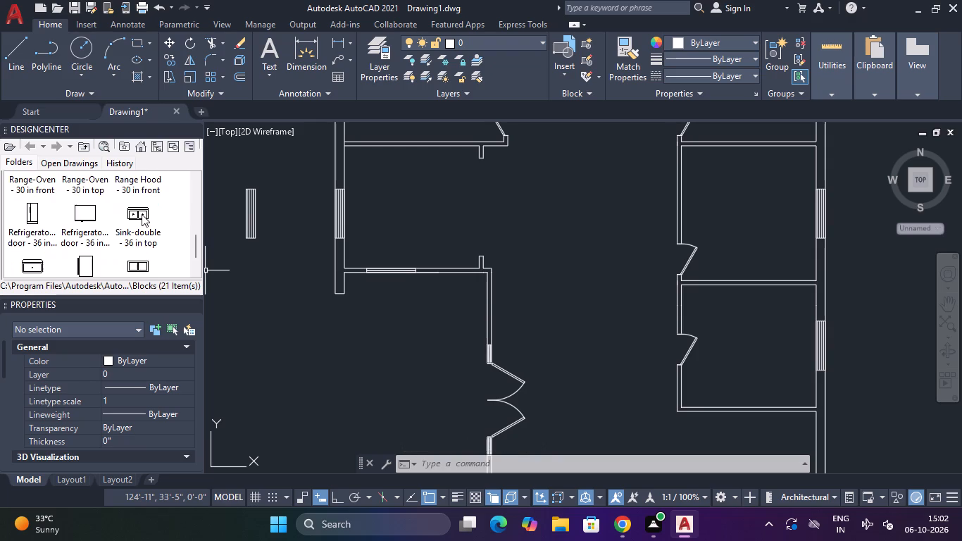
{"action": "scroll", "coordinate": [142, 214], "scroll_direction": "up", "scroll_amount": 2}
{"action": "scroll", "coordinate": [142, 214], "scroll_direction": "down", "scroll_amount": 8}
{"action": "scroll", "coordinate": [142, 214], "scroll_direction": "up", "scroll_amount": 8}
{"action": "scroll", "coordinate": [142, 214], "scroll_direction": "down", "scroll_amount": 2}
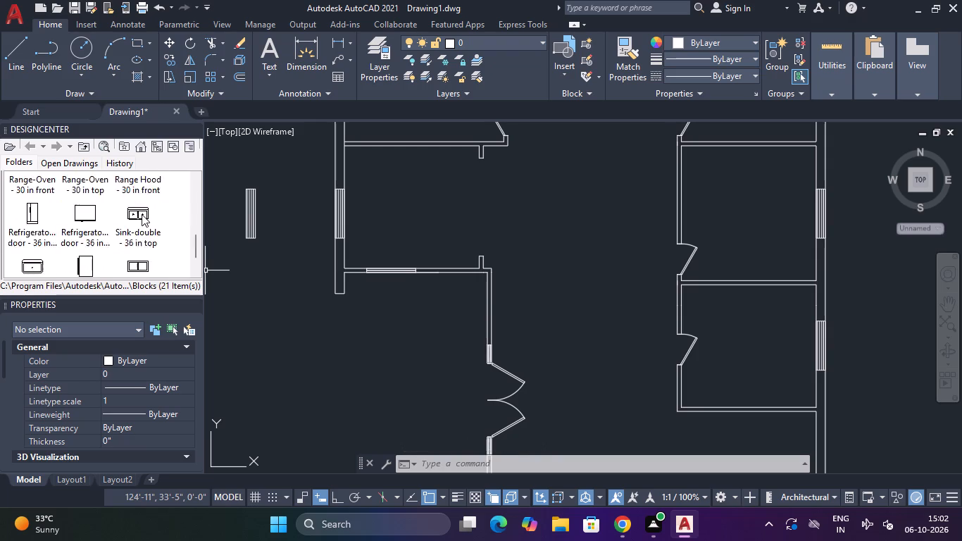
{"action": "scroll", "coordinate": [142, 214], "scroll_direction": "down", "scroll_amount": 2}
{"action": "scroll", "coordinate": [140, 192], "scroll_direction": "up", "scroll_amount": 1}
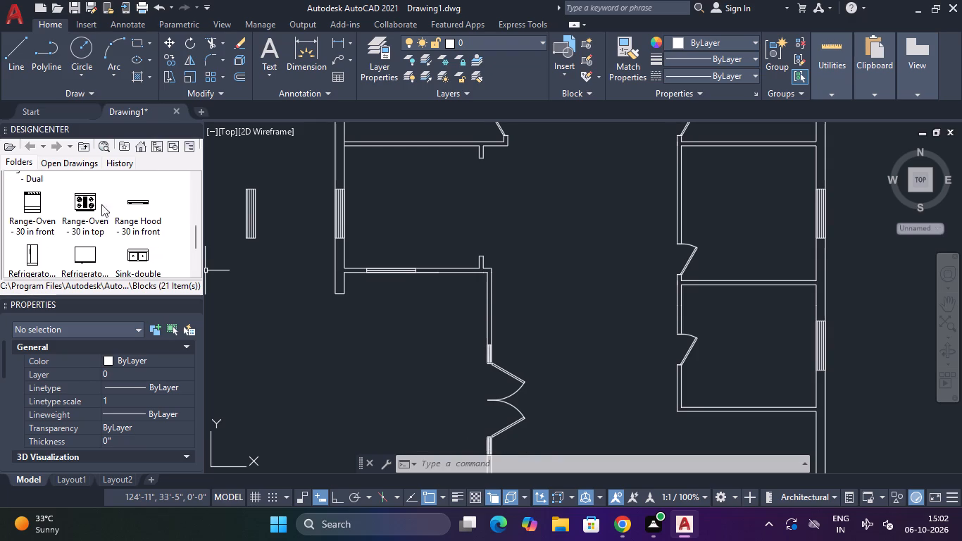
{"action": "left_click_drag", "start_coordinate": [82, 204], "coordinate": [306, 352]}
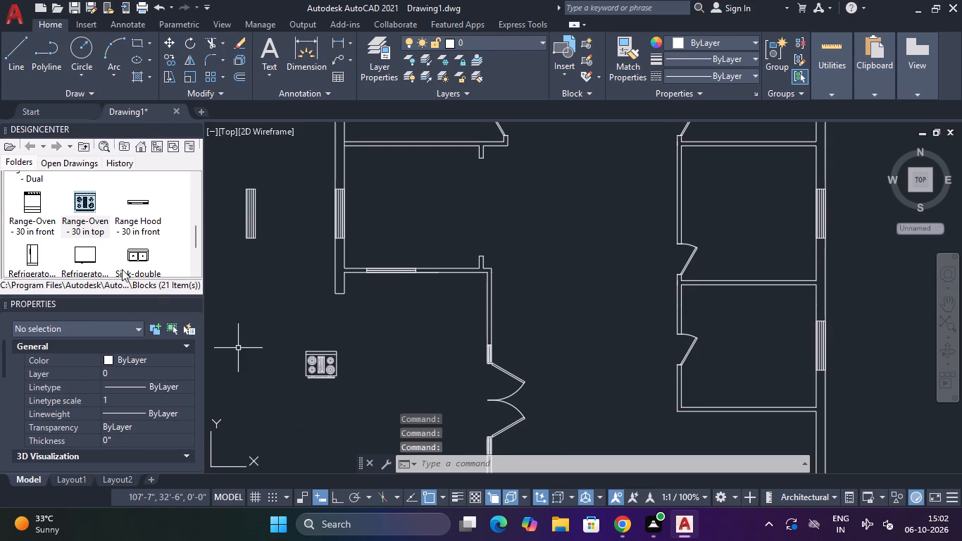
Insert the Sink-double - 36 in top block and the top-view refrigerator block above the range-oven.
{"action": "left_click_drag", "start_coordinate": [136, 254], "coordinate": [377, 313]}
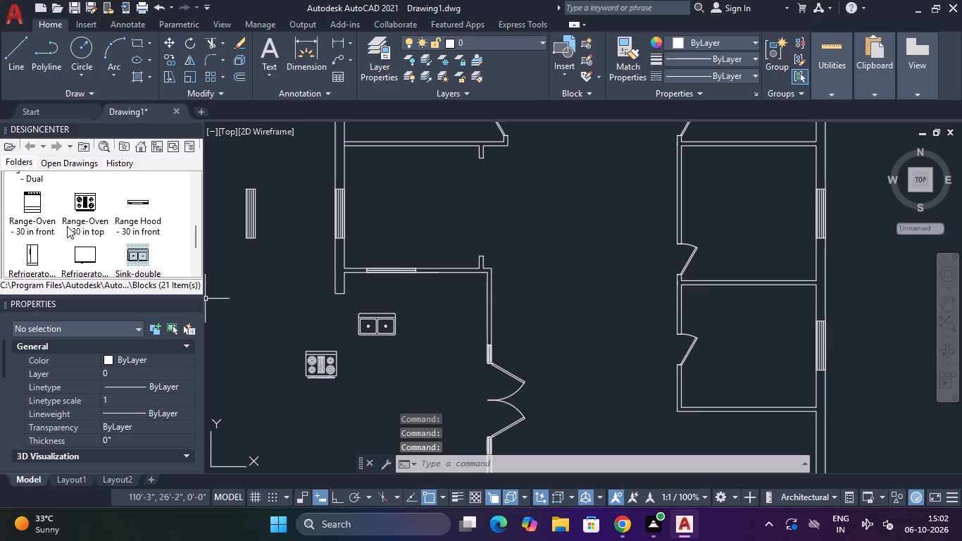
{"action": "left_click_drag", "start_coordinate": [85, 247], "coordinate": [290, 287]}
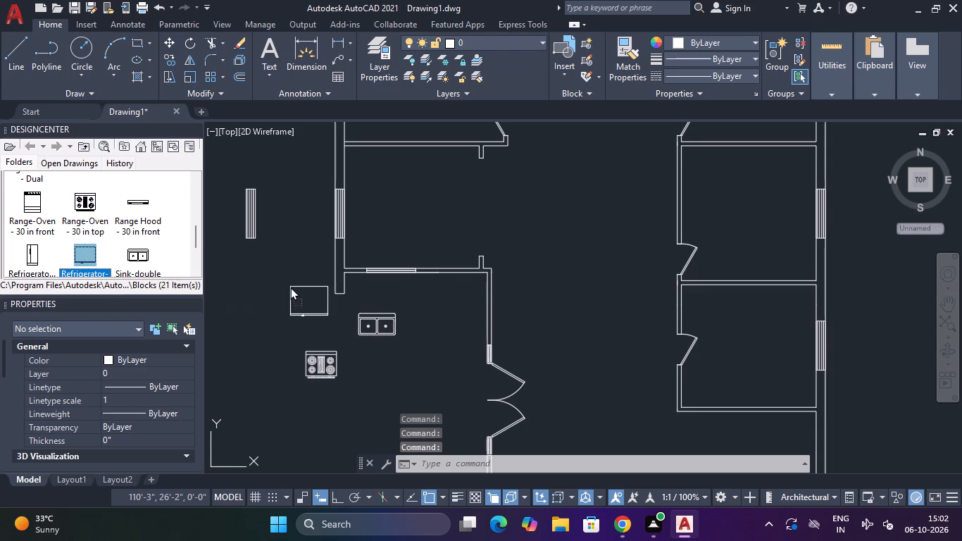
{"action": "left_click_drag", "start_coordinate": [290, 287], "coordinate": [285, 287]}
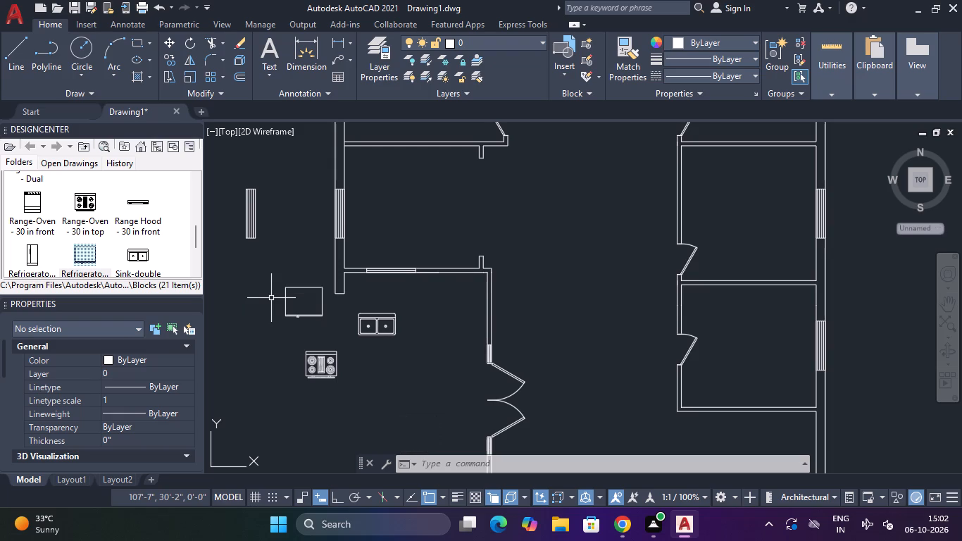
Enlarge the DesignCenter palette and look through the rest of the kitchen blocks.
{"action": "scroll", "coordinate": [102, 234], "scroll_direction": "up", "scroll_amount": 2}
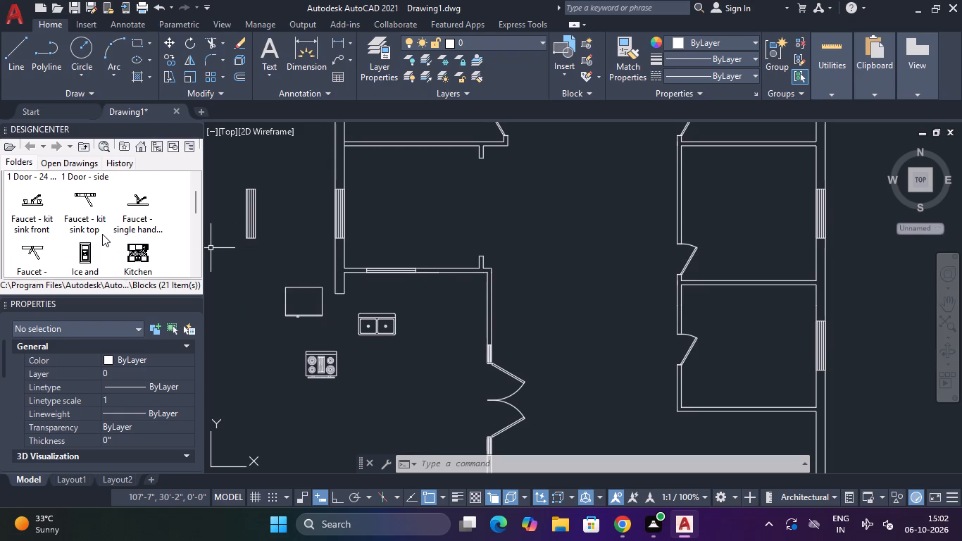
{"action": "scroll", "coordinate": [102, 234], "scroll_direction": "up", "scroll_amount": 4}
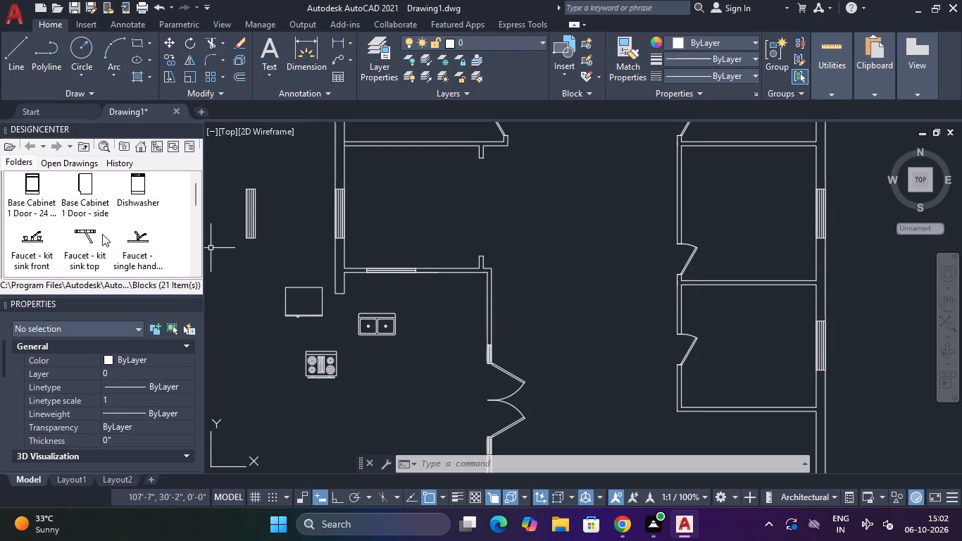
{"action": "scroll", "coordinate": [102, 234], "scroll_direction": "down", "scroll_amount": 4}
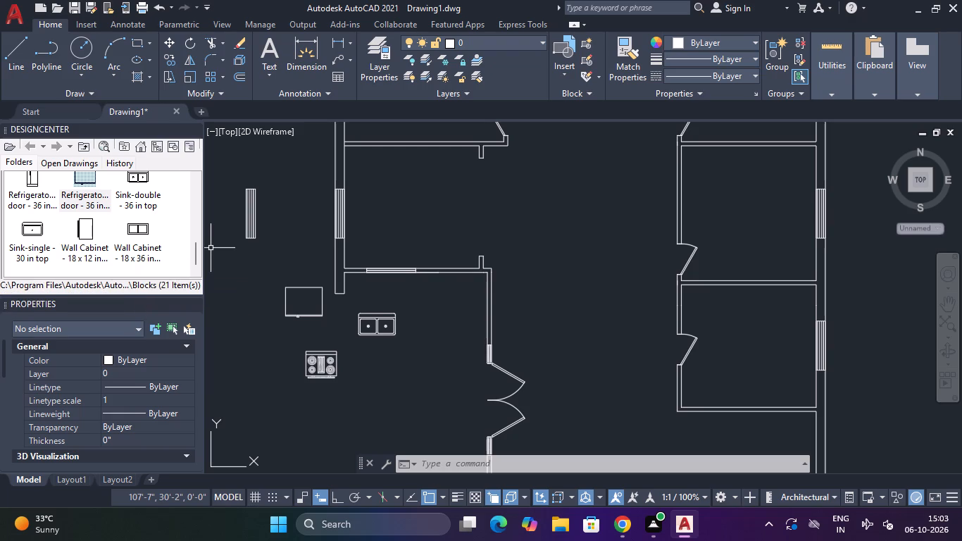
{"action": "left_click_drag", "start_coordinate": [144, 297], "coordinate": [132, 409]}
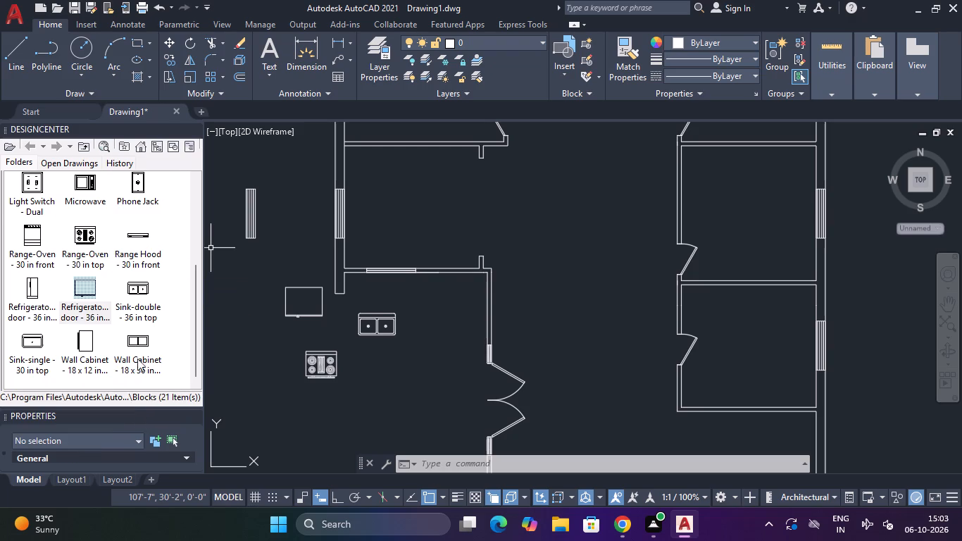
{"action": "scroll", "coordinate": [135, 245], "scroll_direction": "down", "scroll_amount": 4}
{"action": "scroll", "coordinate": [132, 245], "scroll_direction": "up", "scroll_amount": 8}
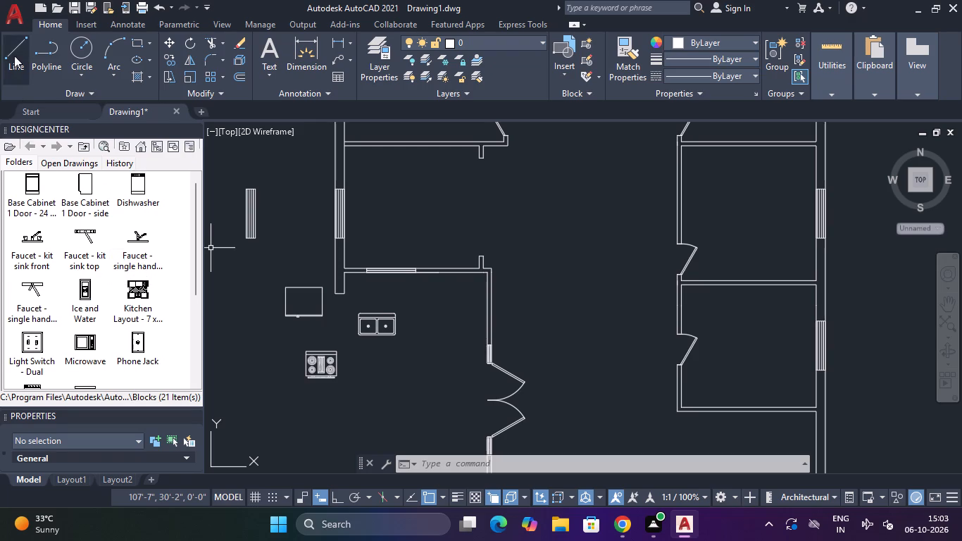
{"action": "scroll", "coordinate": [103, 244], "scroll_direction": "down", "scroll_amount": 3}
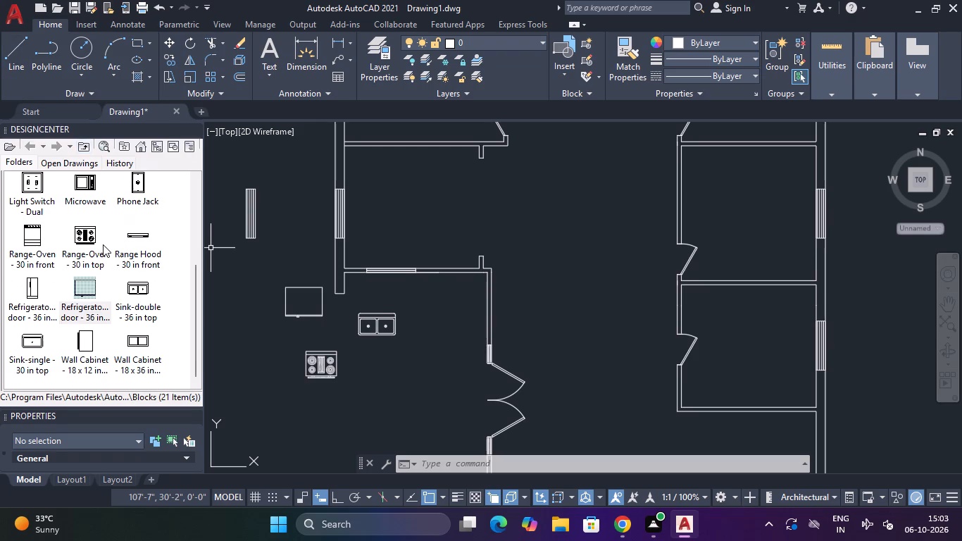
Open the Home - Space Planner blocks and insert Bed - Queen and Chair - Desk outside the plan's left wall.
{"action": "left_click", "coordinate": [89, 149]}
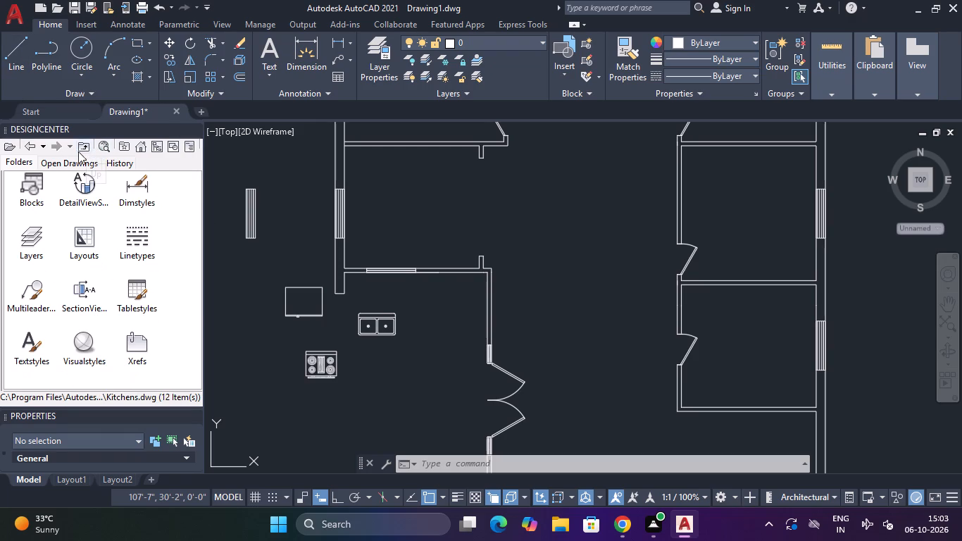
{"action": "left_click", "coordinate": [82, 149]}
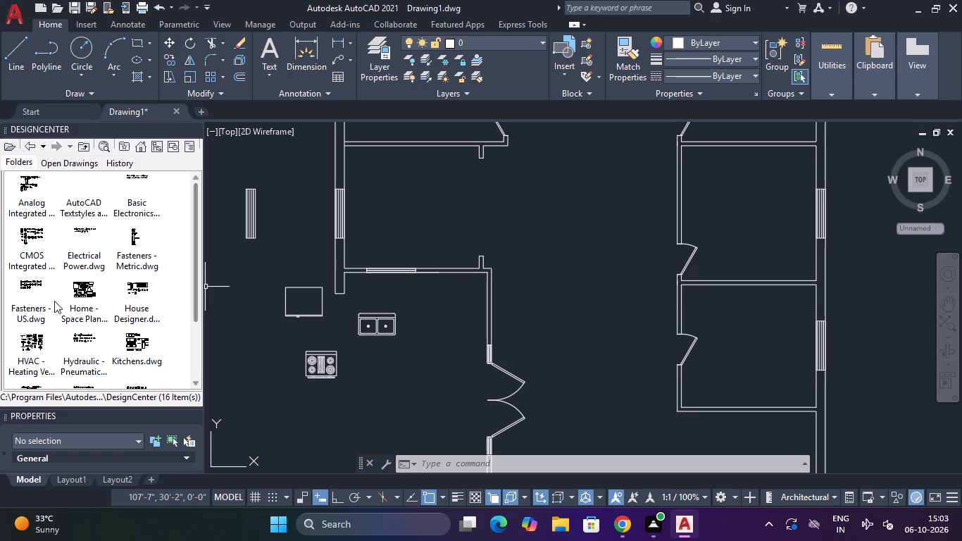
{"action": "double_click", "coordinate": [85, 292]}
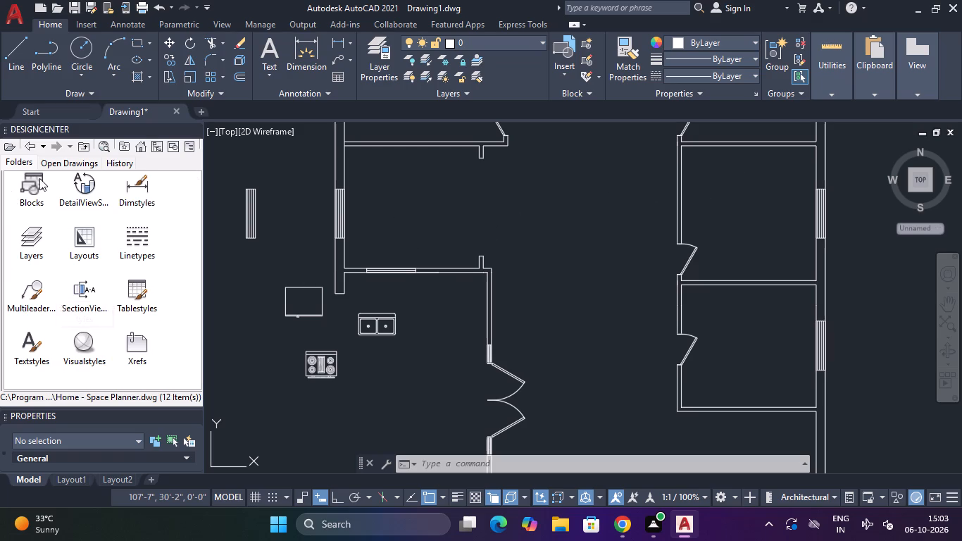
{"action": "double_click", "coordinate": [39, 178]}
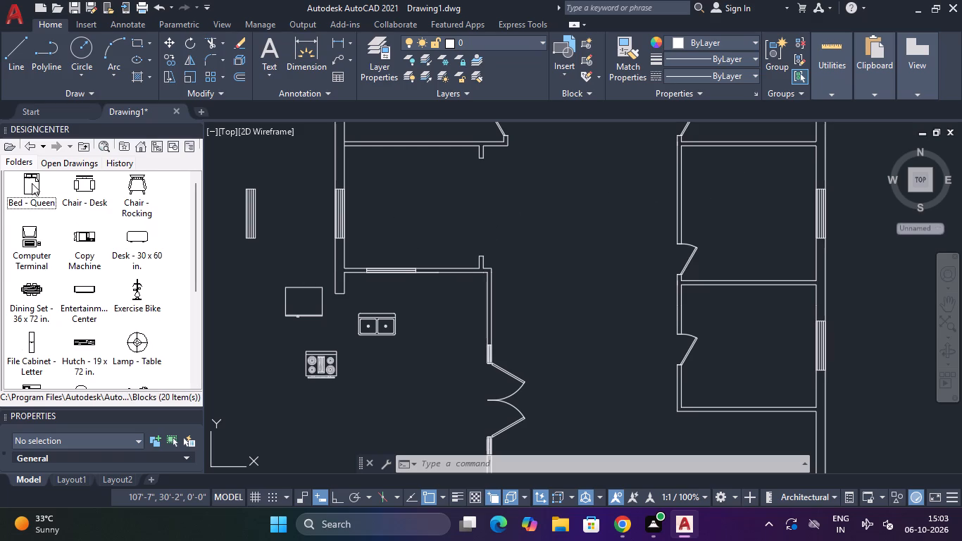
{"action": "left_click_drag", "start_coordinate": [32, 183], "coordinate": [210, 246]}
{"action": "left_click_drag", "start_coordinate": [80, 189], "coordinate": [282, 192]}
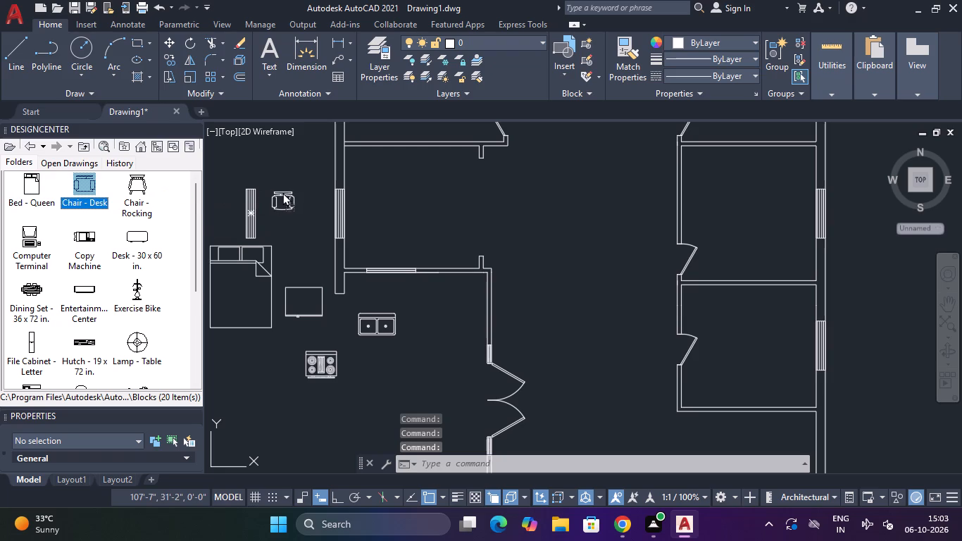
{"action": "left_click_drag", "start_coordinate": [282, 192], "coordinate": [283, 192]}
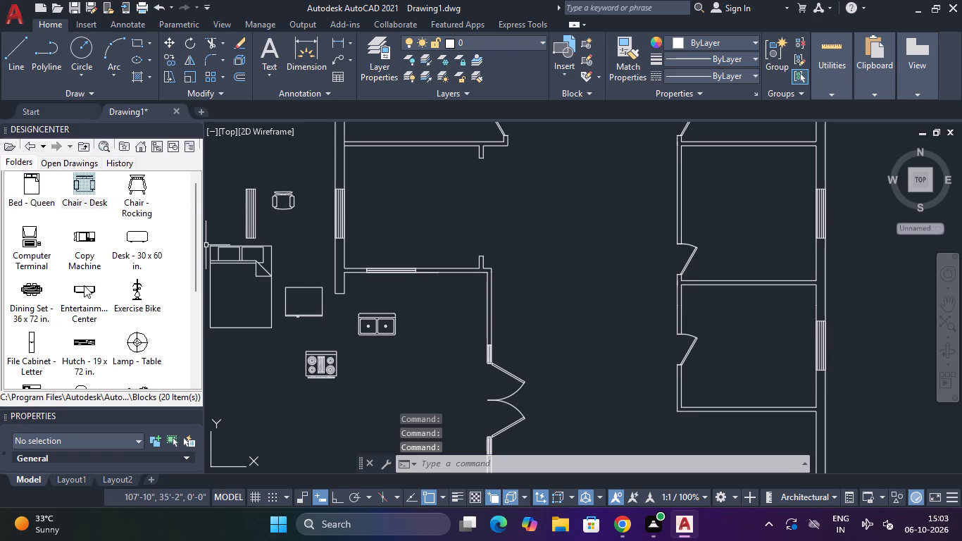
Insert the Table - Rectangular Woodgrain 60 x 30 in. below the bed, with the Sofa - Roundback 7 ft. between them.
{"action": "scroll", "coordinate": [75, 294], "scroll_direction": "down", "scroll_amount": 4}
{"action": "left_click_drag", "start_coordinate": [143, 287], "coordinate": [229, 401]}
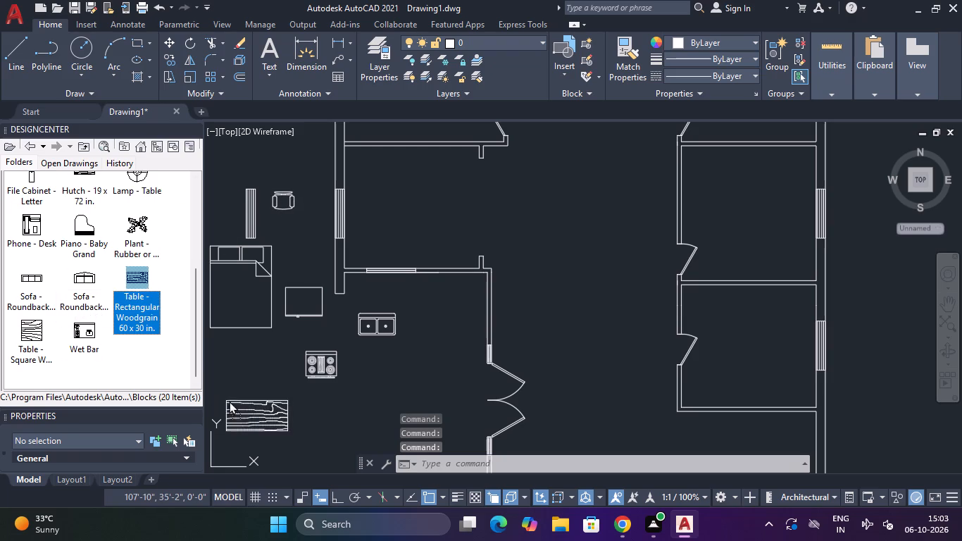
{"action": "left_click_drag", "start_coordinate": [229, 401], "coordinate": [234, 385]}
{"action": "left_click_drag", "start_coordinate": [30, 280], "coordinate": [246, 364]}
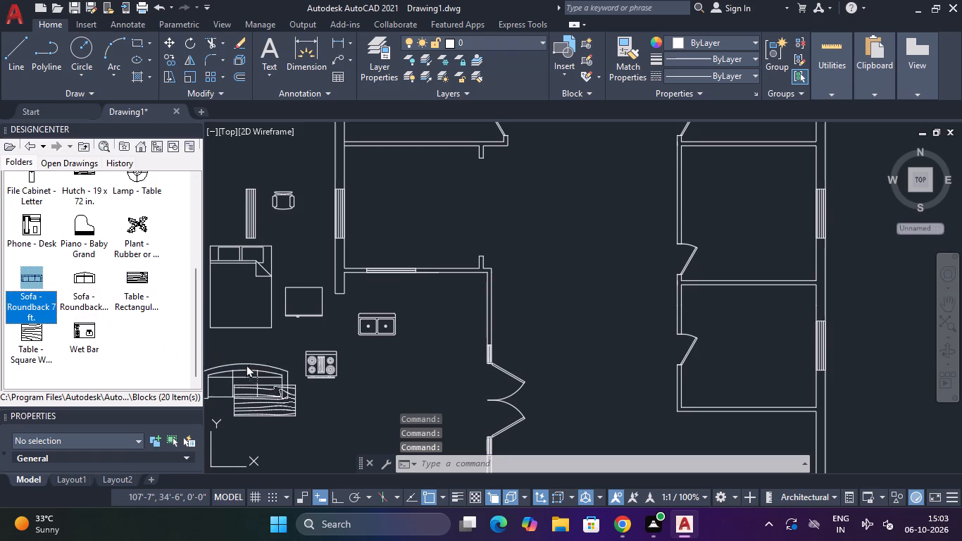
{"action": "left_click_drag", "start_coordinate": [246, 364], "coordinate": [255, 341]}
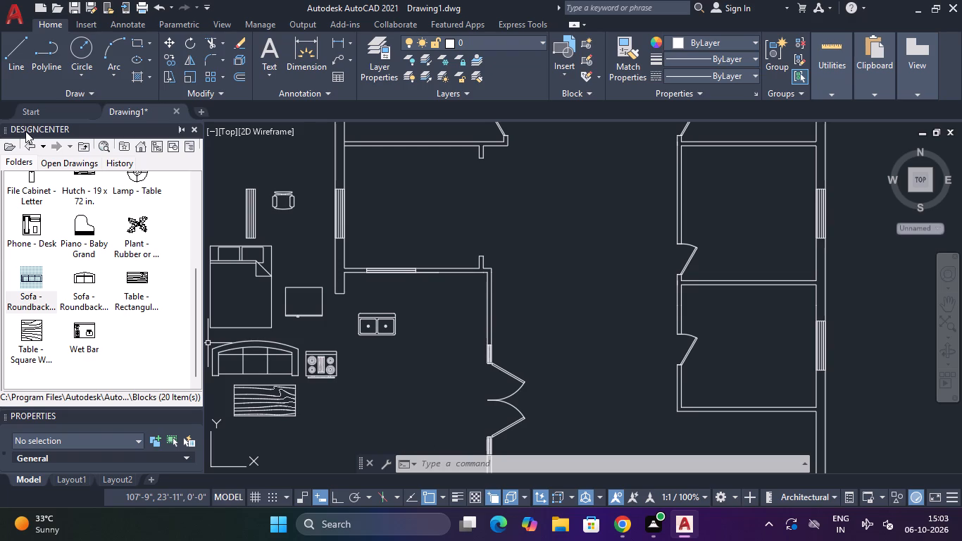
Open the House Designer blocks and insert Bath Tub - 26 x 60 in. below the double sink.
{"action": "scroll", "coordinate": [25, 131], "scroll_direction": "up", "scroll_amount": 1}
{"action": "scroll", "coordinate": [50, 192], "scroll_direction": "up", "scroll_amount": 6}
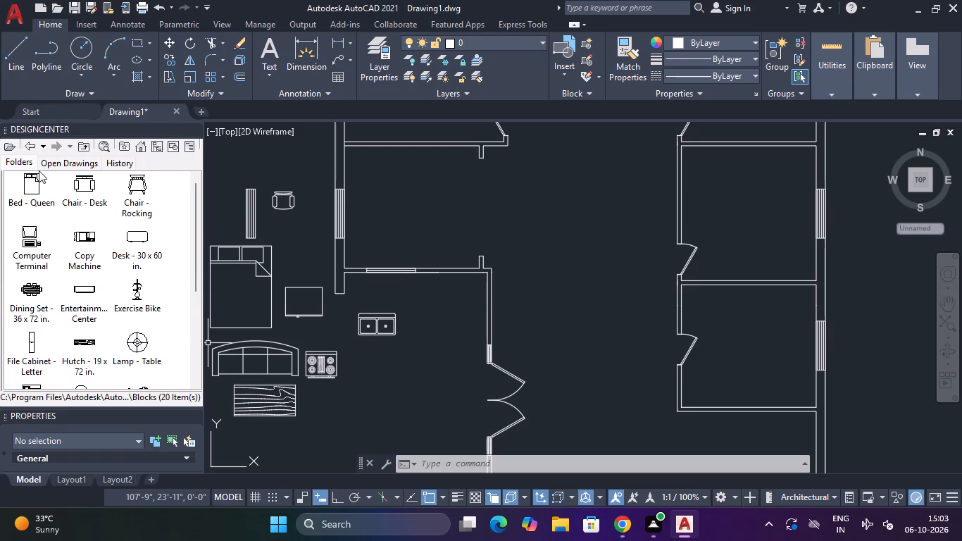
{"action": "left_click", "coordinate": [89, 147]}
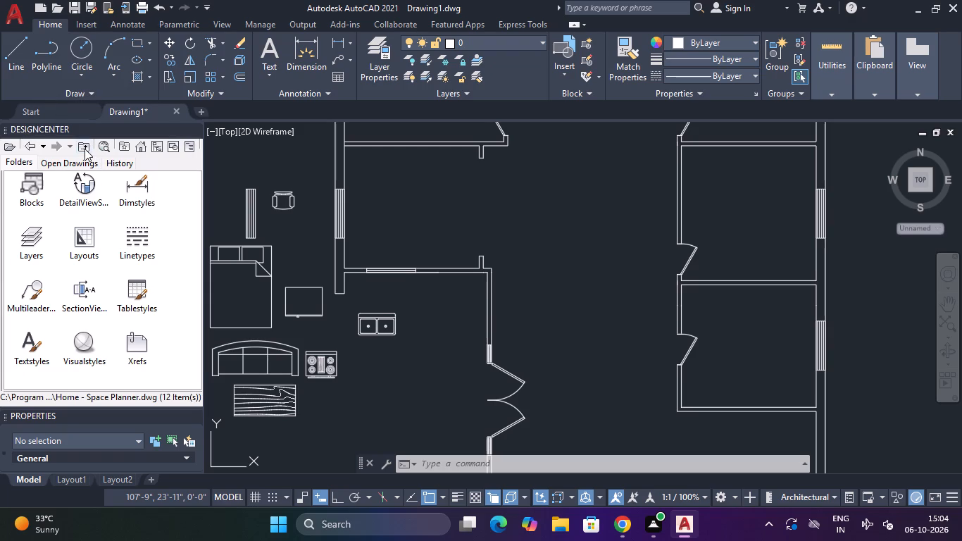
{"action": "left_click", "coordinate": [85, 149]}
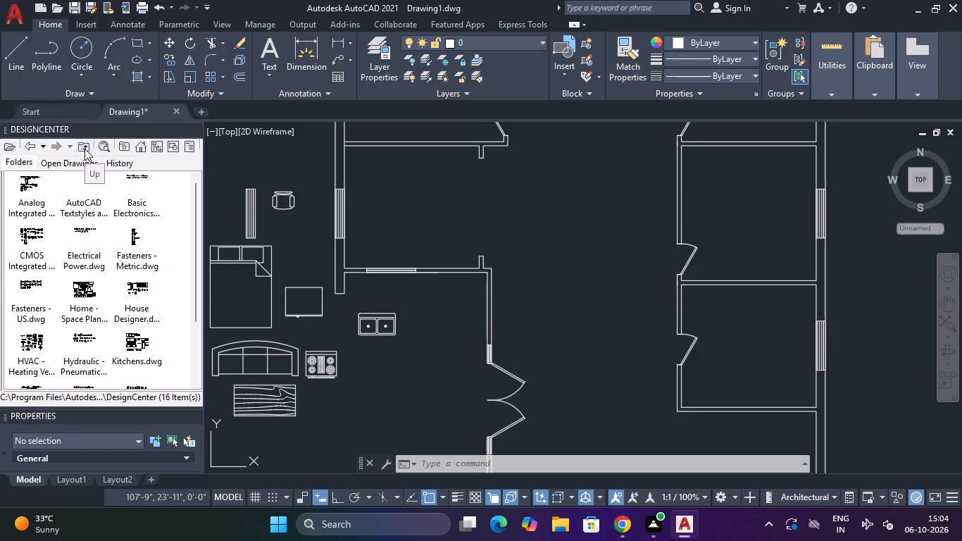
{"action": "double_click", "coordinate": [130, 292]}
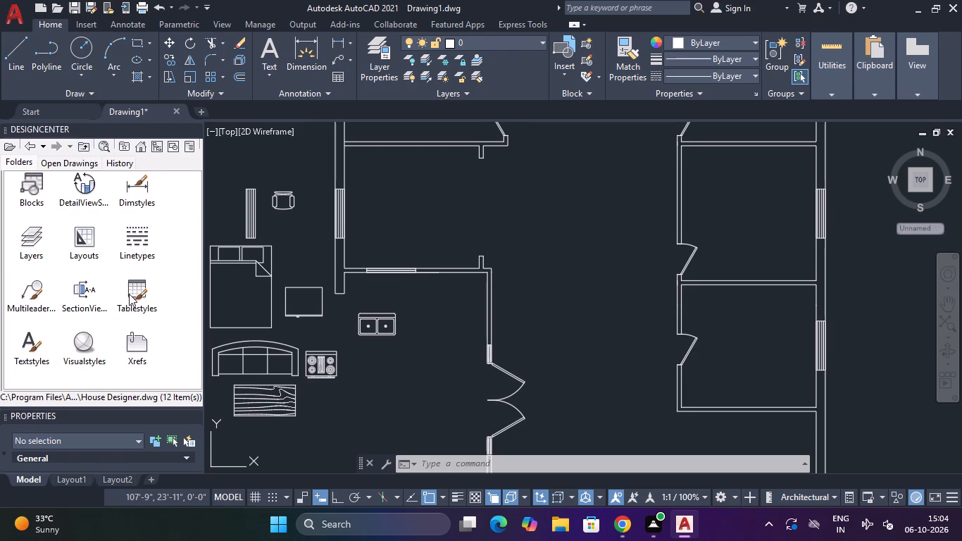
{"action": "double_click", "coordinate": [27, 189]}
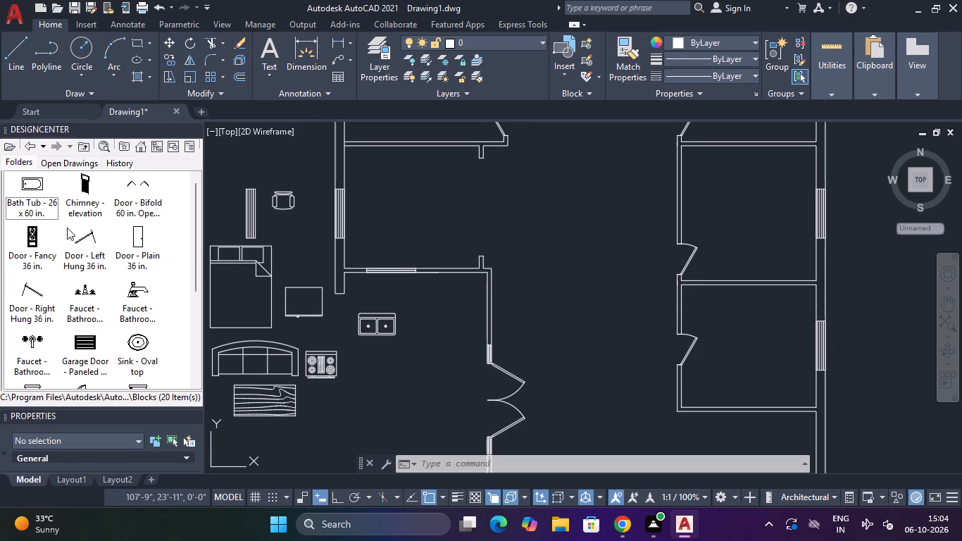
{"action": "left_click_drag", "start_coordinate": [39, 180], "coordinate": [394, 379]}
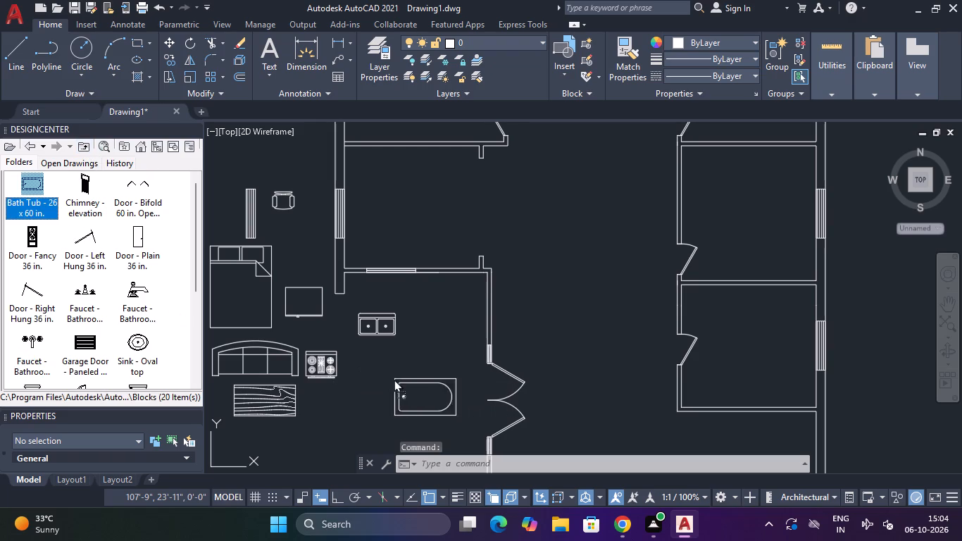
{"action": "left_click_drag", "start_coordinate": [394, 379], "coordinate": [368, 373]}
Insert the Toilet - top block below and left of the bath tub.
{"action": "scroll", "coordinate": [134, 255], "scroll_direction": "down", "scroll_amount": 2}
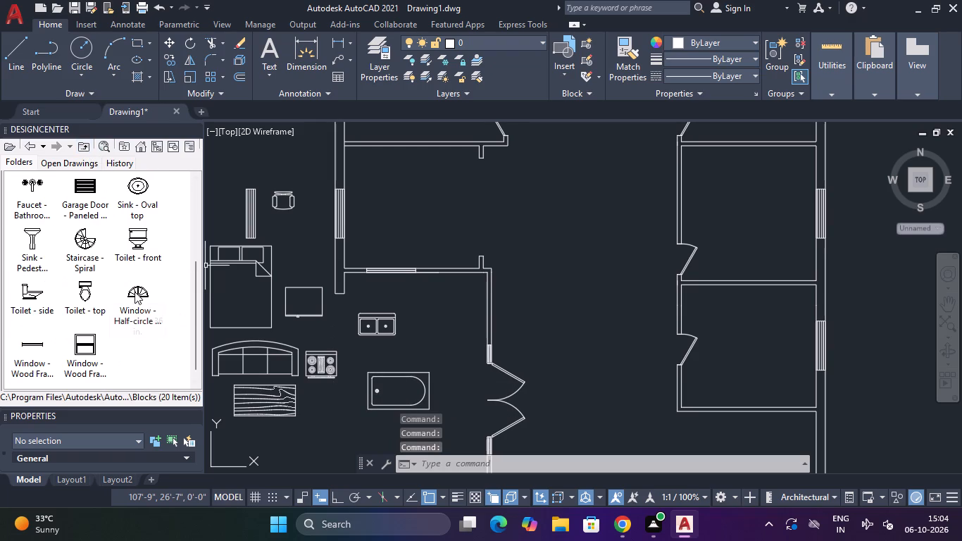
{"action": "left_click_drag", "start_coordinate": [84, 296], "coordinate": [338, 423]}
{"action": "scroll", "coordinate": [117, 249], "scroll_direction": "down", "scroll_amount": 2}
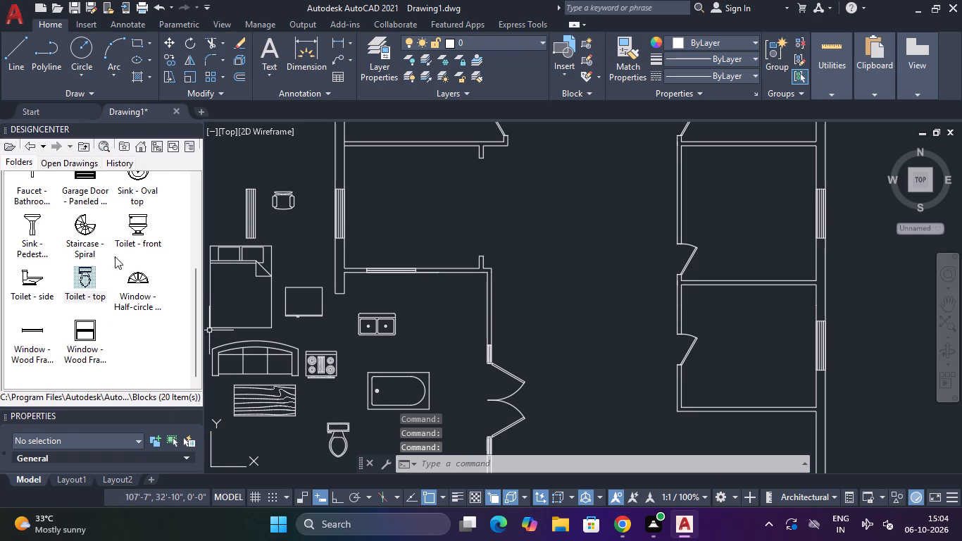
{"action": "scroll", "coordinate": [92, 300], "scroll_direction": "up", "scroll_amount": 4}
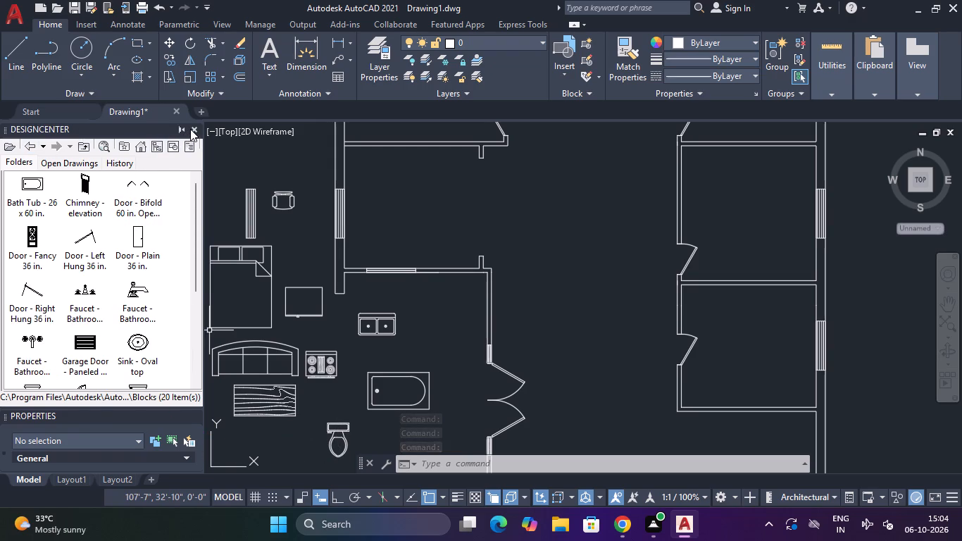
Close the DesignCenter palette.
{"action": "left_click", "coordinate": [190, 129]}
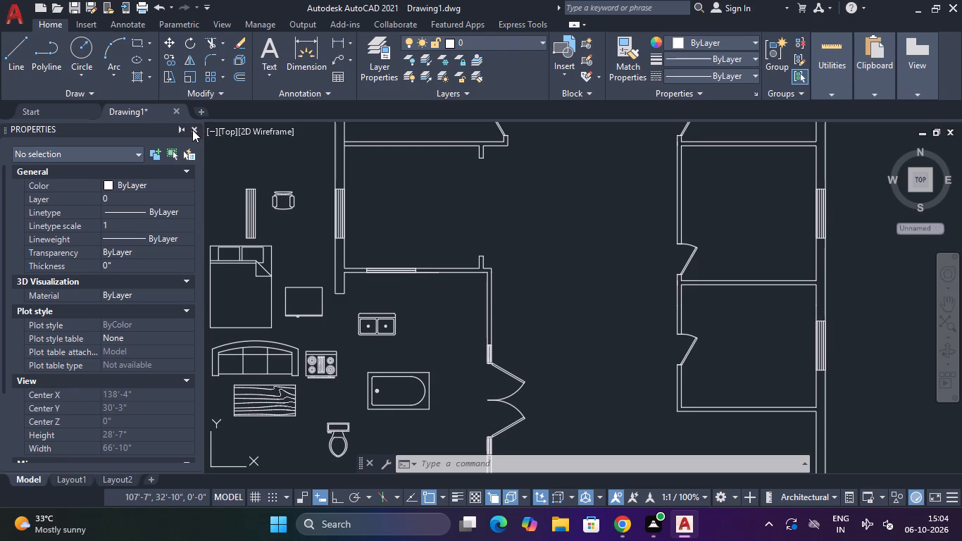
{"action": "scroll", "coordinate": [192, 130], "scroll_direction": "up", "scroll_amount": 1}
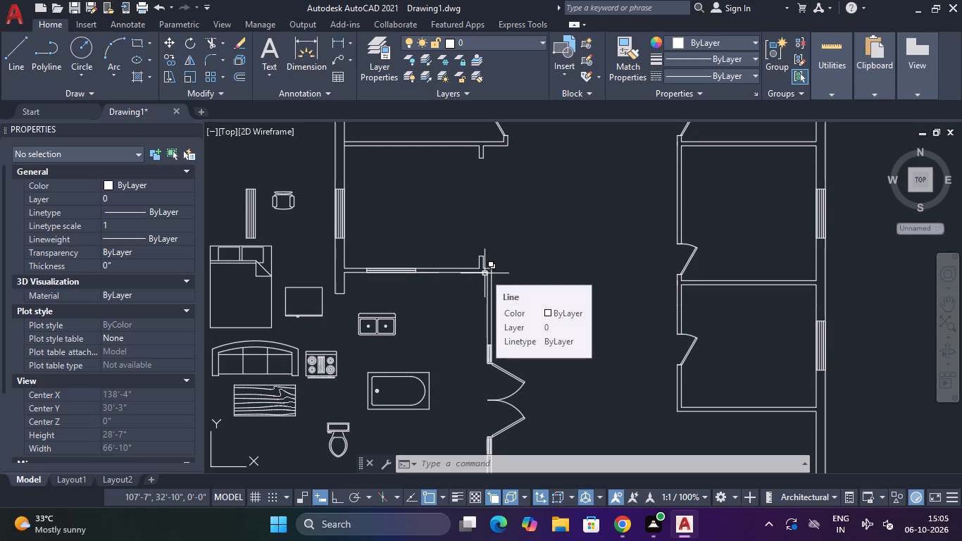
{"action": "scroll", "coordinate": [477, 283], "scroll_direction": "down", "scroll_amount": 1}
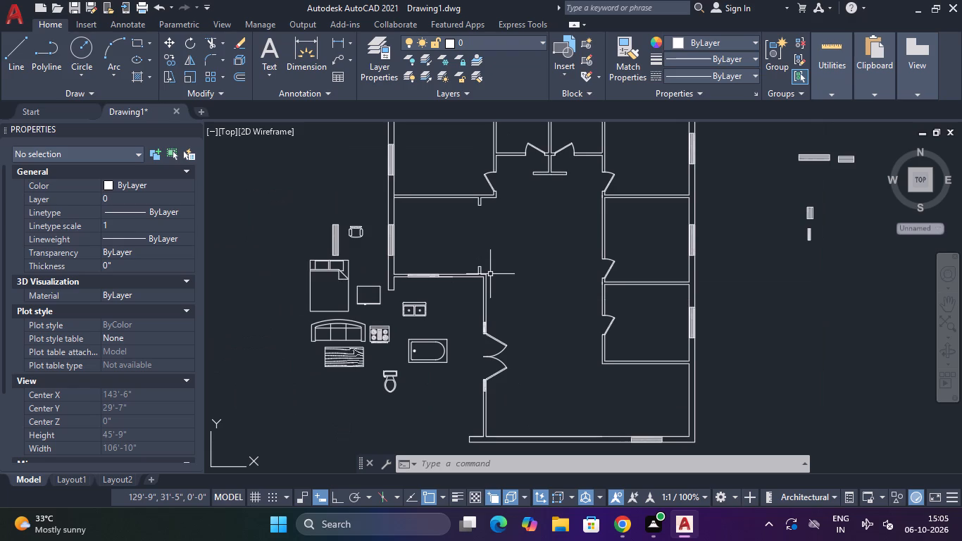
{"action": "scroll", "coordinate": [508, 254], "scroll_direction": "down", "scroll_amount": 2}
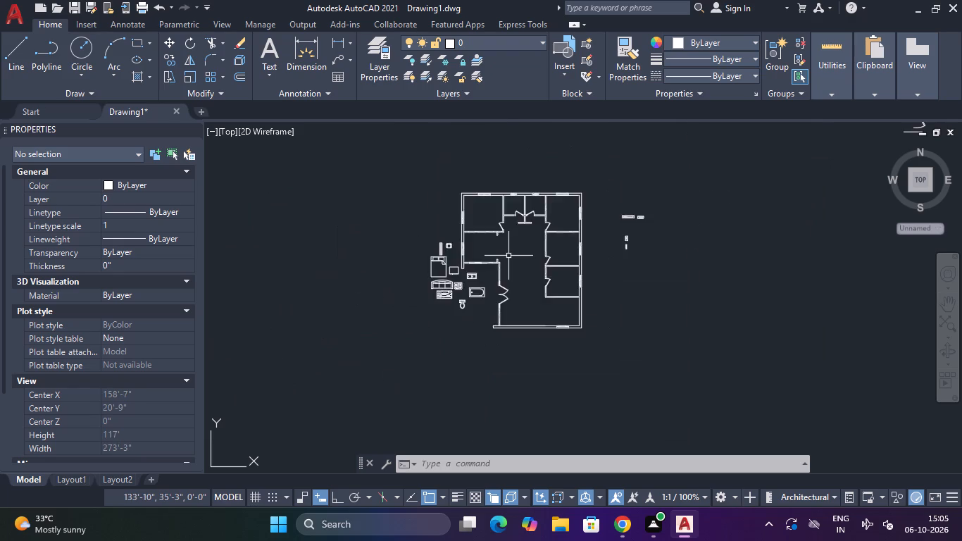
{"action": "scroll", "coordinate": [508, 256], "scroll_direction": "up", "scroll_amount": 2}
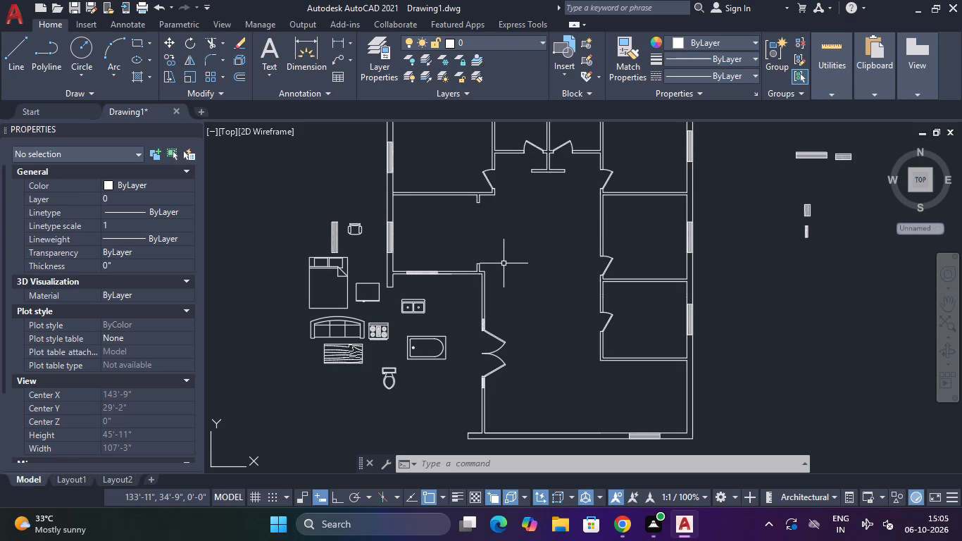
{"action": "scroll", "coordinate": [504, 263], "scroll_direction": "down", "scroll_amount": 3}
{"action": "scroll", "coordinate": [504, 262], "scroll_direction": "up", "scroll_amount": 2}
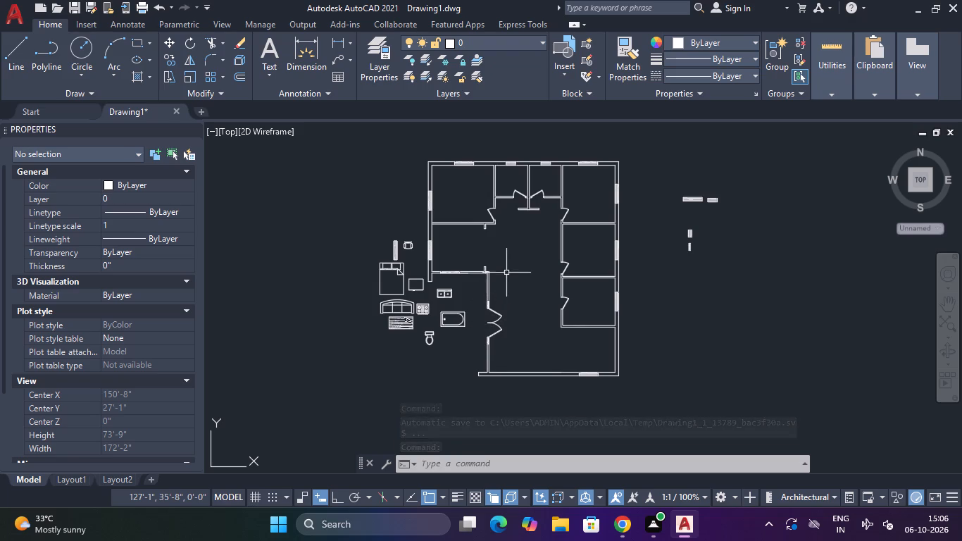
Copy the bath tub into both small bathrooms at the top of the plan, fitting its corner to each room's upper-right inside corner.
{"action": "scroll", "coordinate": [461, 308], "scroll_direction": "up", "scroll_amount": 1}
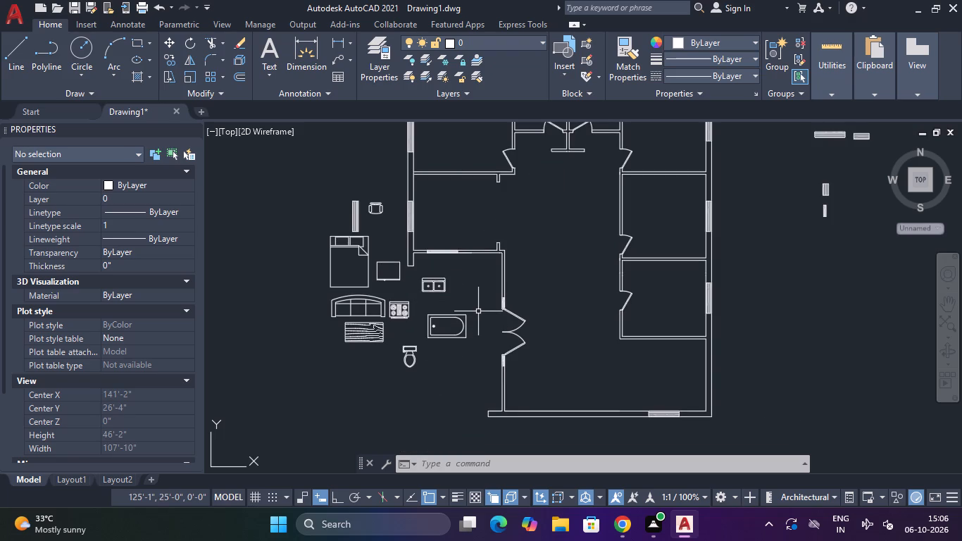
{"action": "left_click", "coordinate": [474, 311]}
{"action": "left_click", "coordinate": [421, 351]}
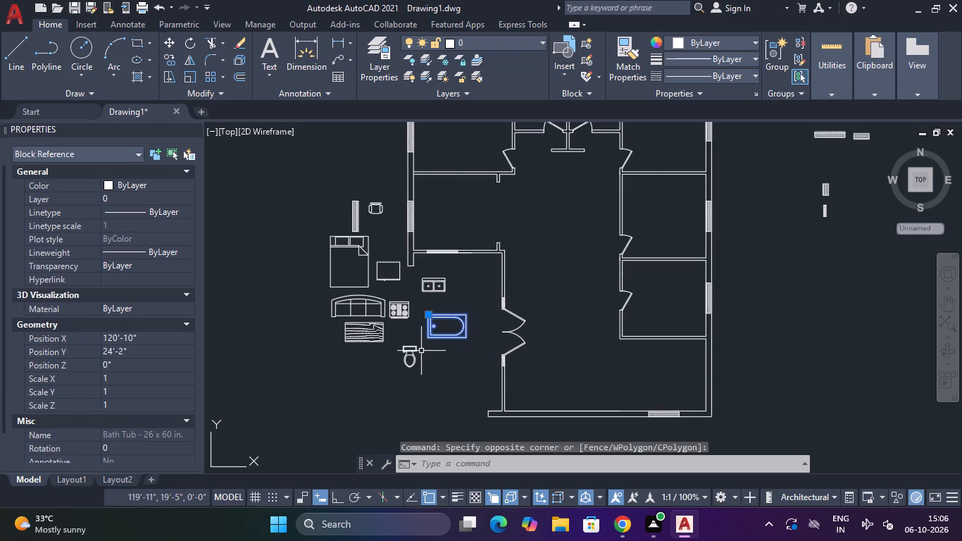
{"action": "type", "text": "CO"}
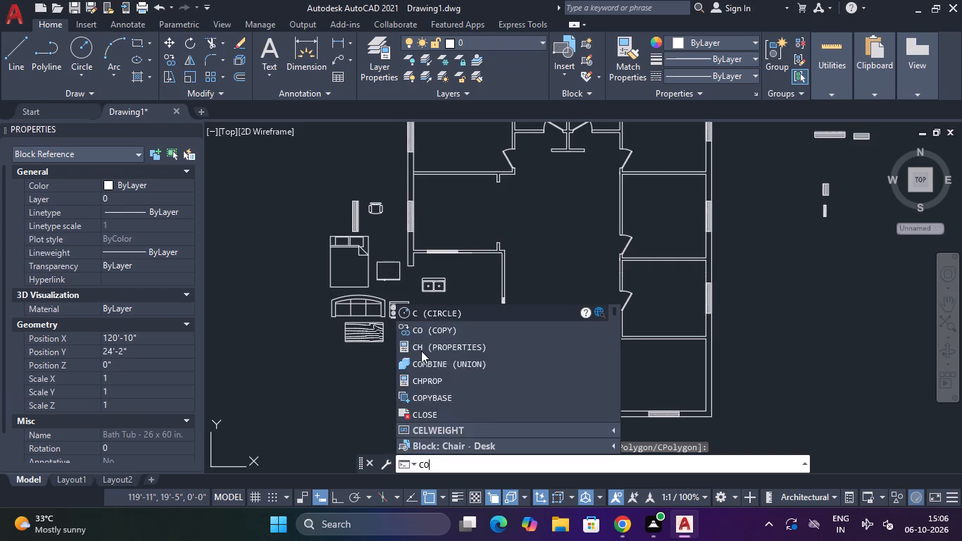
{"action": "key", "text": "Return"}
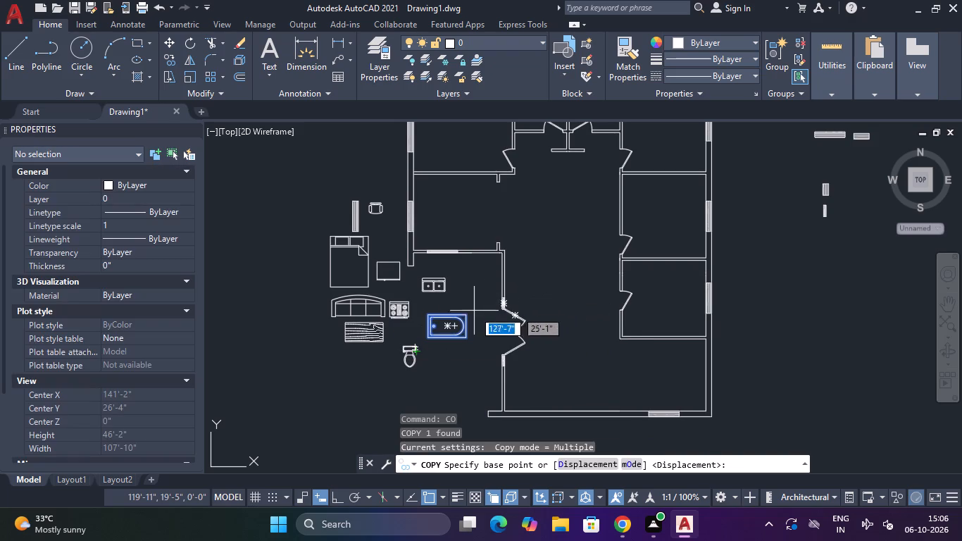
{"action": "left_click", "coordinate": [467, 317]}
{"action": "middle_click_drag", "start_coordinate": [577, 220], "coordinate": [525, 392]}
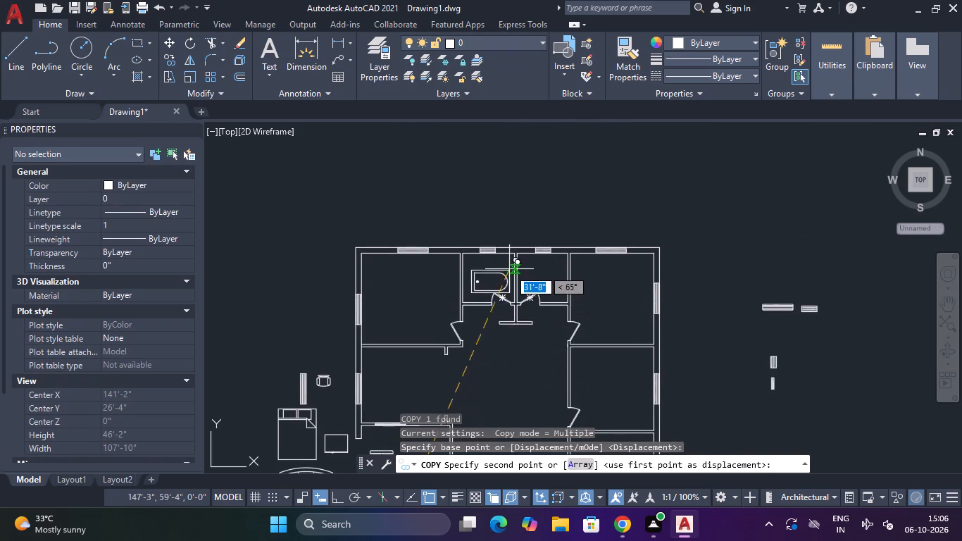
{"action": "scroll", "coordinate": [509, 260], "scroll_direction": "up", "scroll_amount": 2}
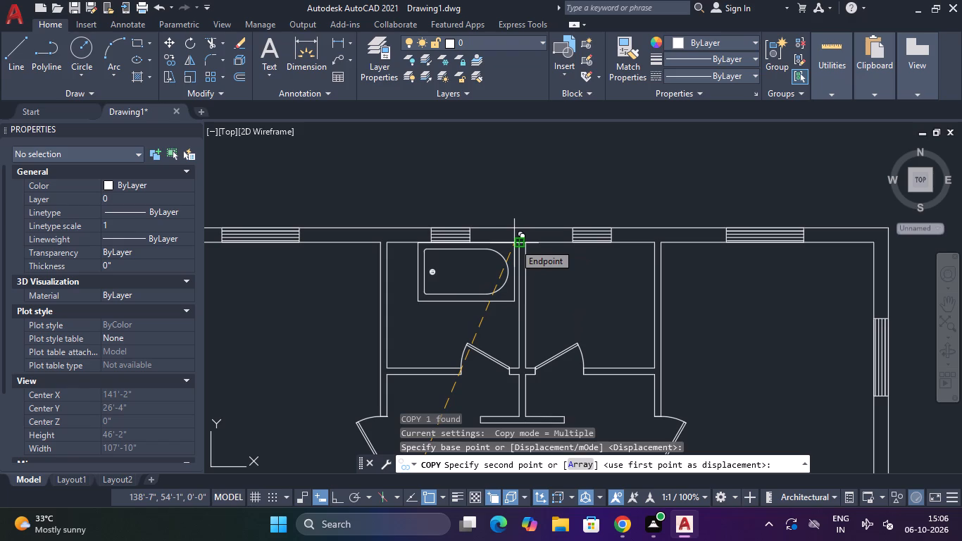
{"action": "left_click", "coordinate": [514, 243]}
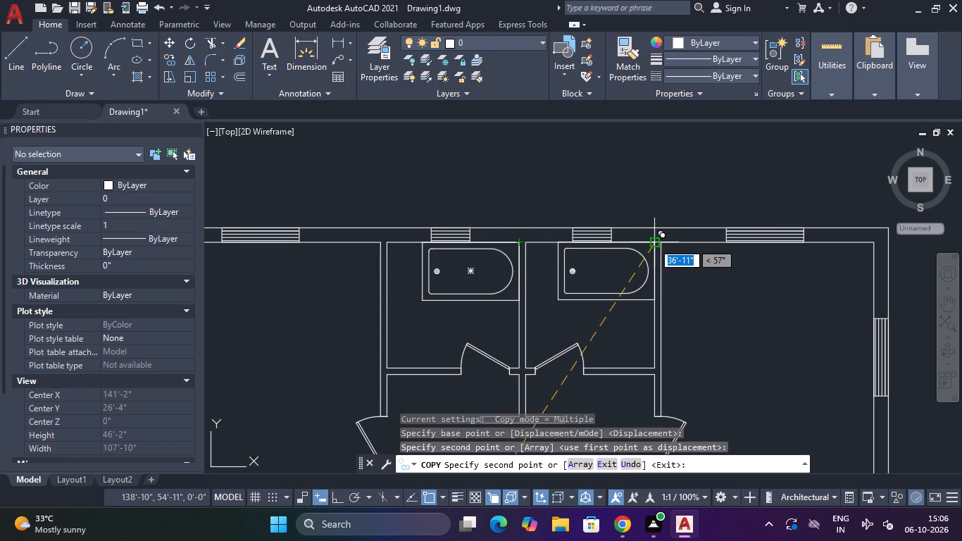
{"action": "left_click", "coordinate": [653, 242]}
{"action": "scroll", "coordinate": [632, 269], "scroll_direction": "down", "scroll_amount": 2}
{"action": "middle_click_drag", "start_coordinate": [589, 355], "coordinate": [622, 215]}
{"action": "key", "text": "Escape"}
Rotate the toilet block outside the plan by 90° with Ortho on, so its tank faces left.
{"action": "middle_click_drag", "start_coordinate": [483, 371], "coordinate": [513, 301]}
{"action": "left_click", "coordinate": [504, 305]}
{"action": "left_click", "coordinate": [485, 343]}
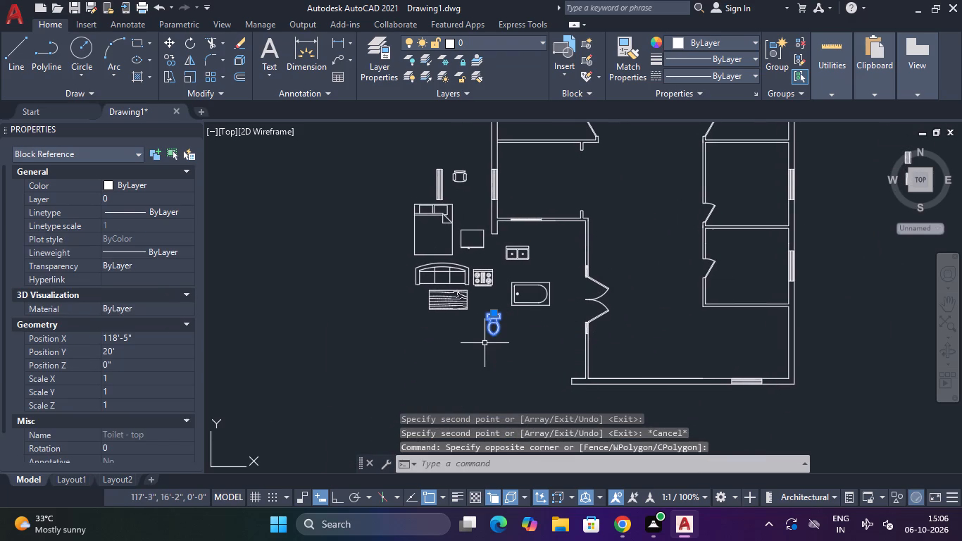
{"action": "type", "text": "RO"}
{"action": "key", "text": "space"}
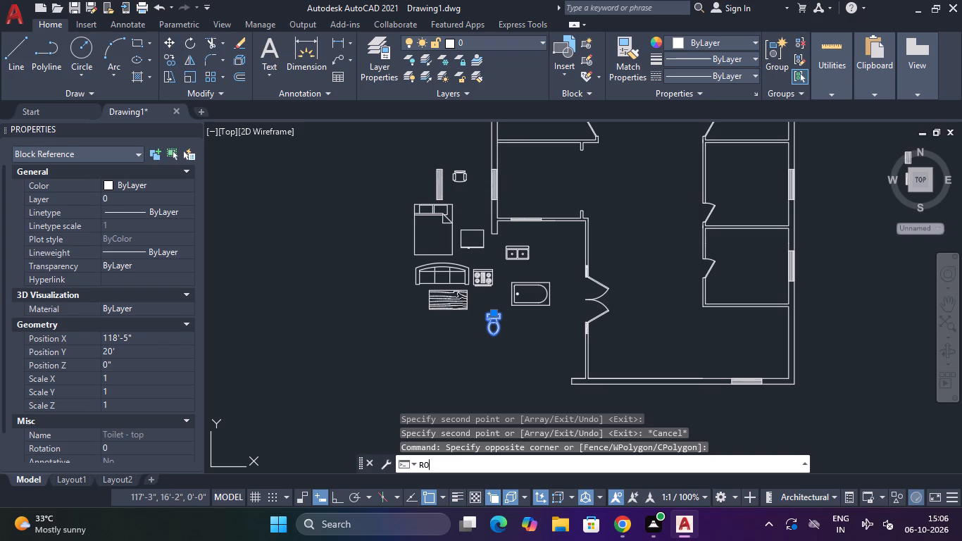
{"action": "left_click", "coordinate": [489, 314]}
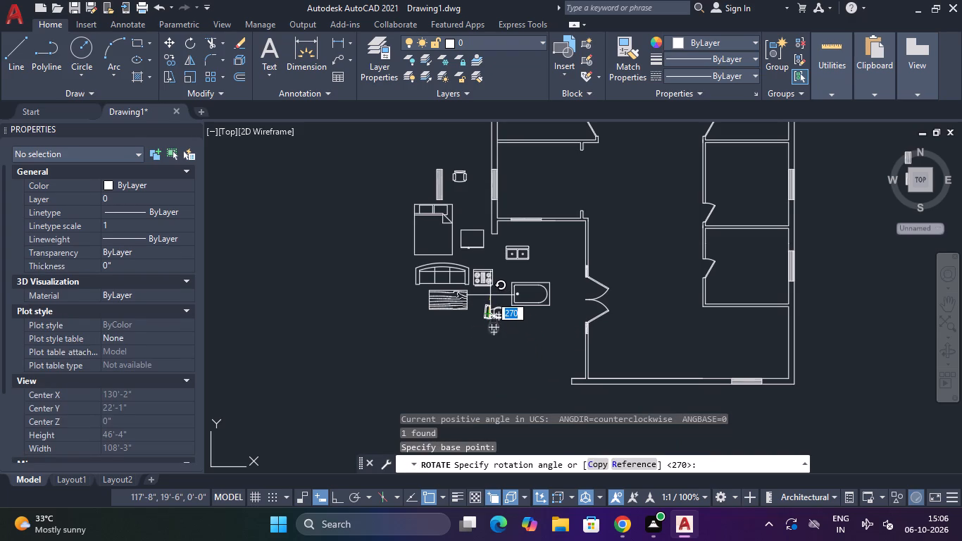
{"action": "key", "text": "F8"}
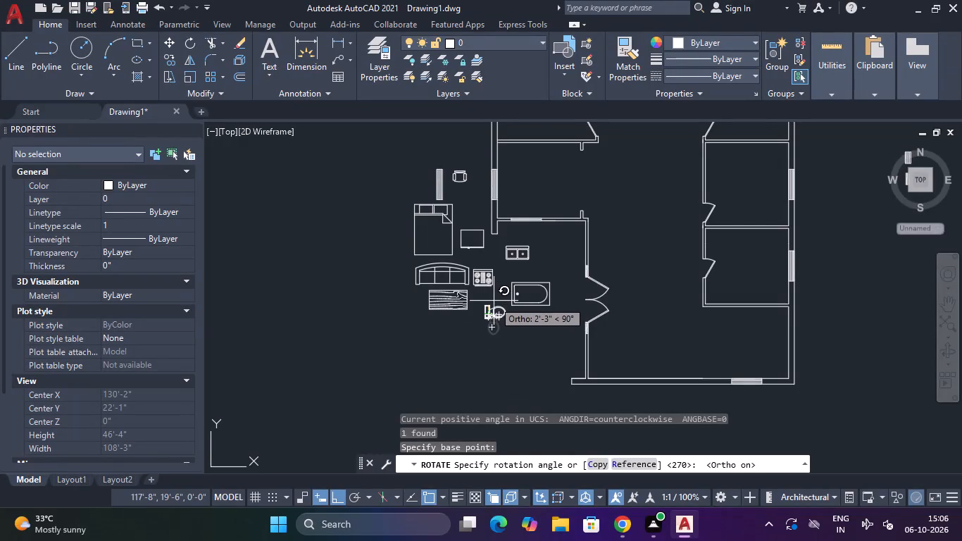
{"action": "left_click", "coordinate": [494, 301]}
Move the rotated toilet into the left bathroom, with its tank against the left wall below the bath tub.
{"action": "scroll", "coordinate": [493, 300], "scroll_direction": "up", "scroll_amount": 2}
{"action": "left_click", "coordinate": [499, 299]}
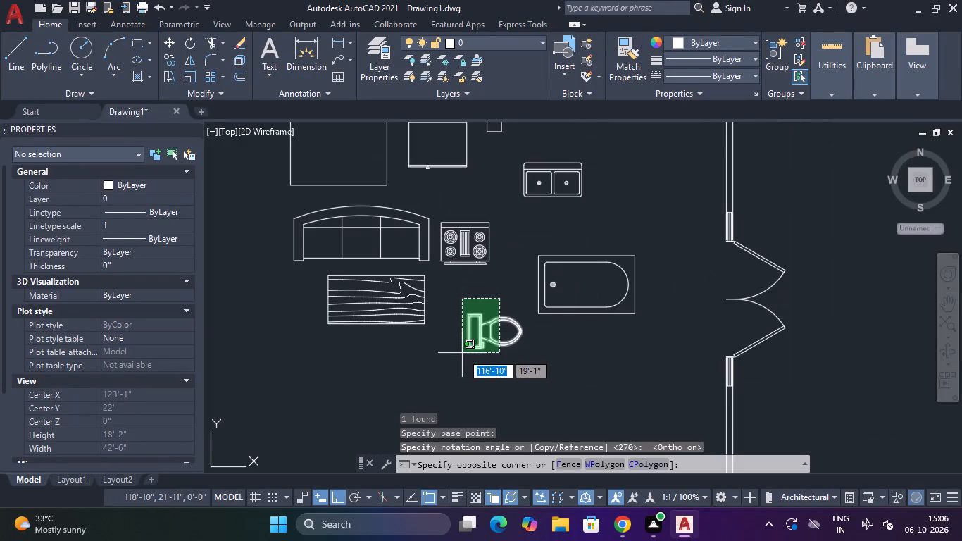
{"action": "left_click", "coordinate": [462, 353]}
{"action": "type", "text": "M"}
{"action": "key", "text": "space"}
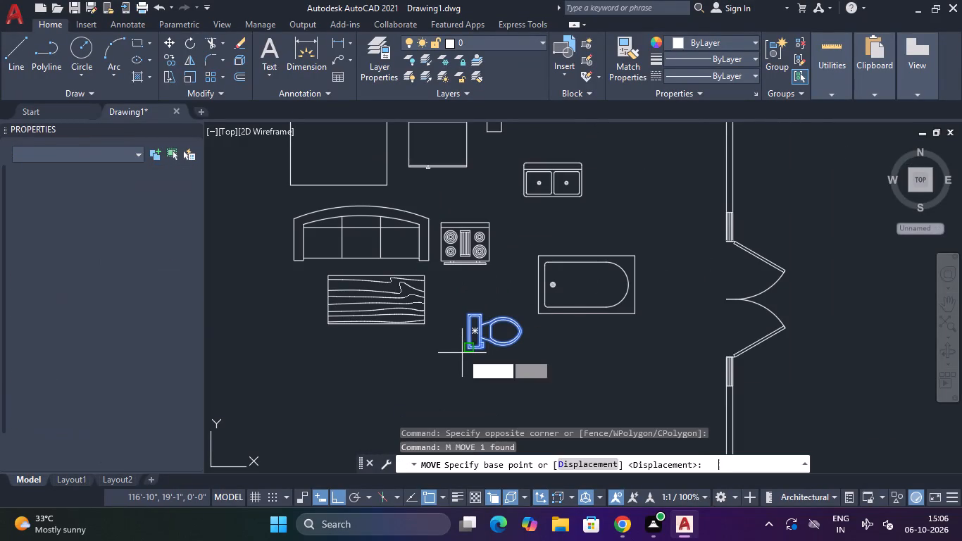
{"action": "left_click", "coordinate": [471, 328]}
{"action": "scroll", "coordinate": [504, 316], "scroll_direction": "down", "scroll_amount": 3}
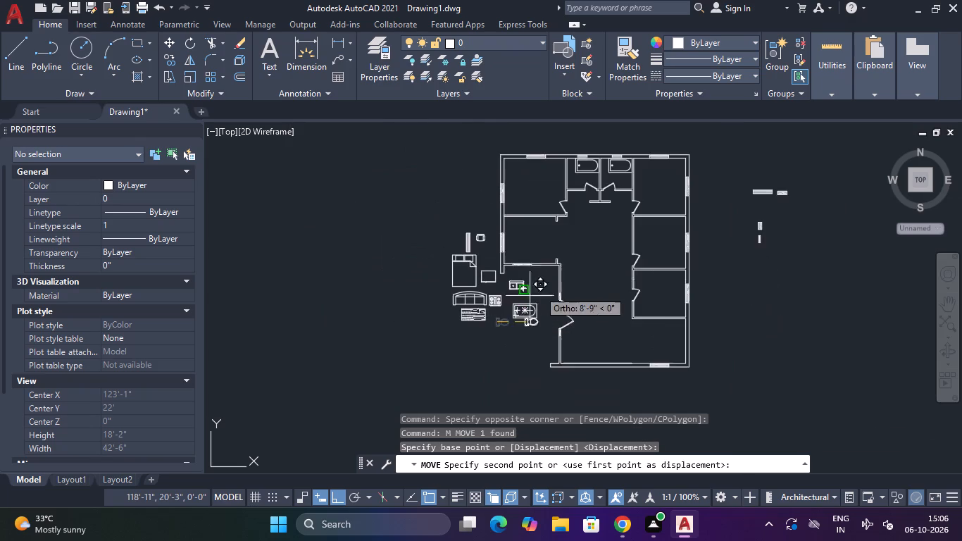
{"action": "middle_click_drag", "start_coordinate": [539, 290], "coordinate": [487, 395]}
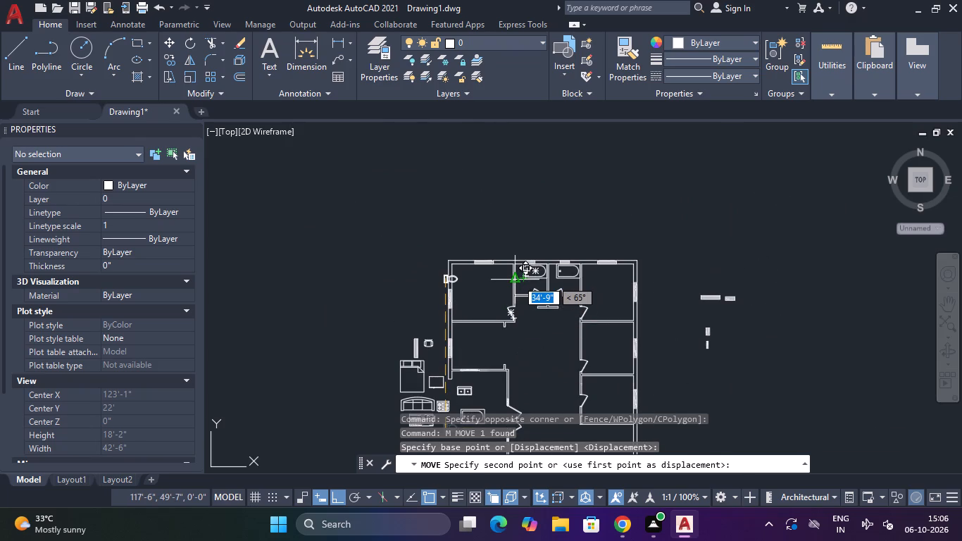
{"action": "key", "text": "F8"}
{"action": "scroll", "coordinate": [525, 295], "scroll_direction": "up", "scroll_amount": 5}
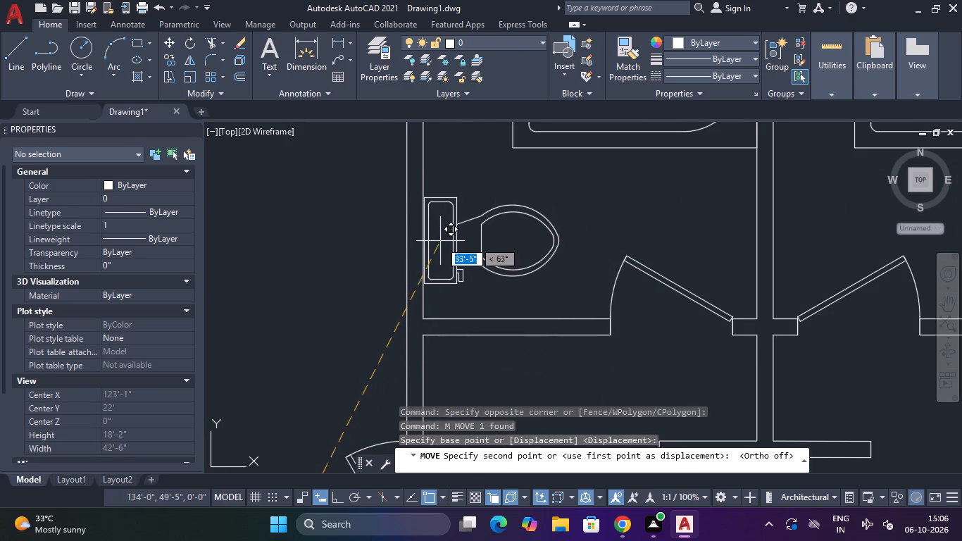
{"action": "left_click", "coordinate": [442, 253]}
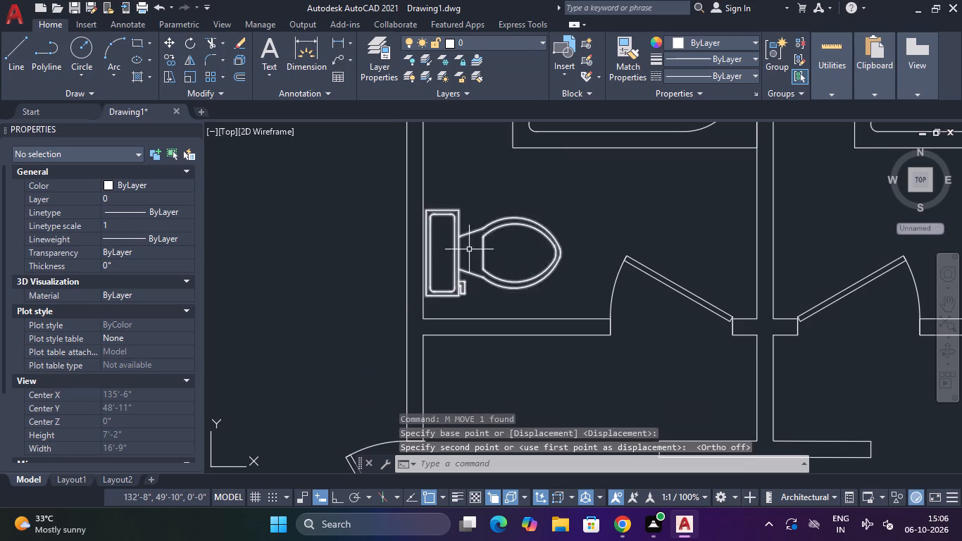
Copy the toilet from the left bathroom to the dividing wall in the right bathroom, below the bath tub.
{"action": "left_click_drag", "start_coordinate": [558, 219], "coordinate": [533, 245]}
{"action": "left_click", "coordinate": [496, 270]}
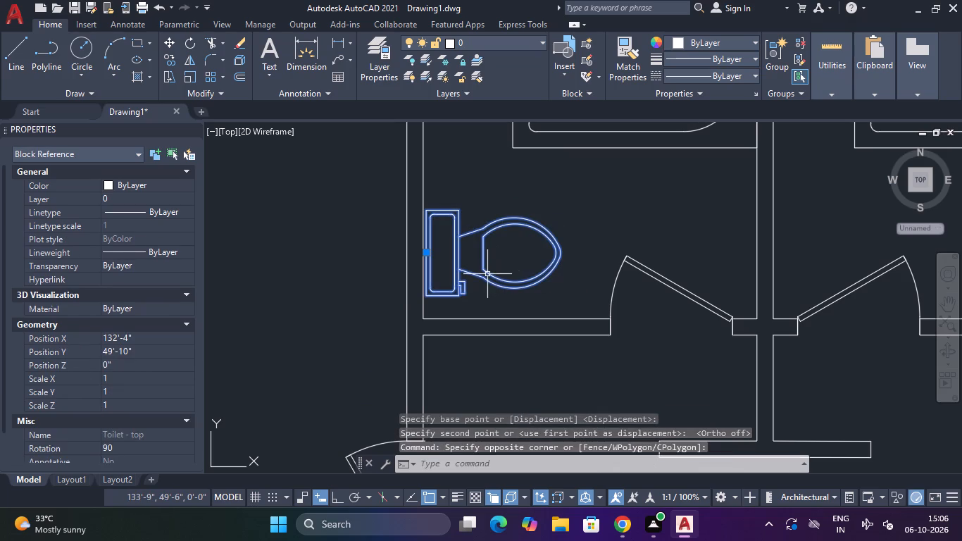
{"action": "key", "text": "c"}
{"action": "type", "text": "O"}
{"action": "key", "text": "space"}
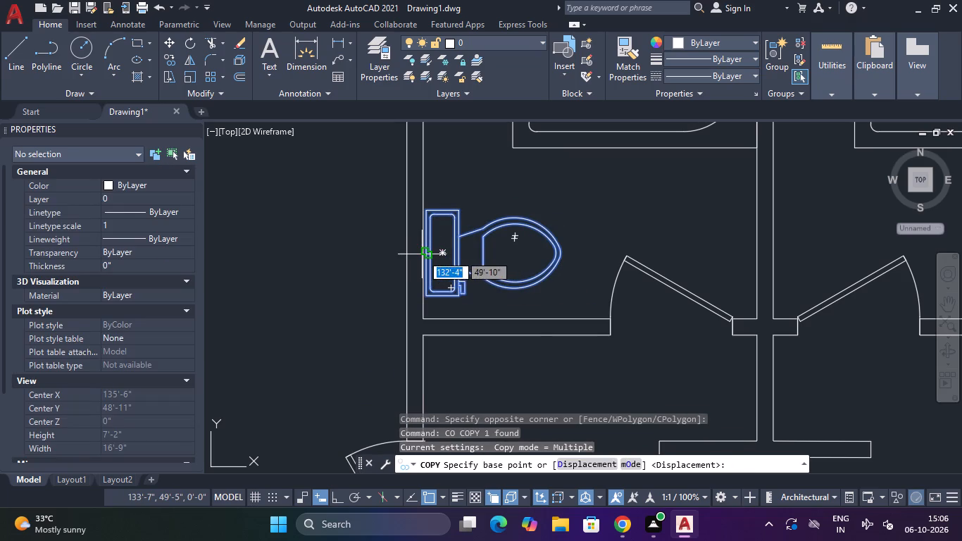
{"action": "left_click", "coordinate": [425, 257]}
{"action": "middle_click_drag", "start_coordinate": [701, 238], "coordinate": [658, 244]}
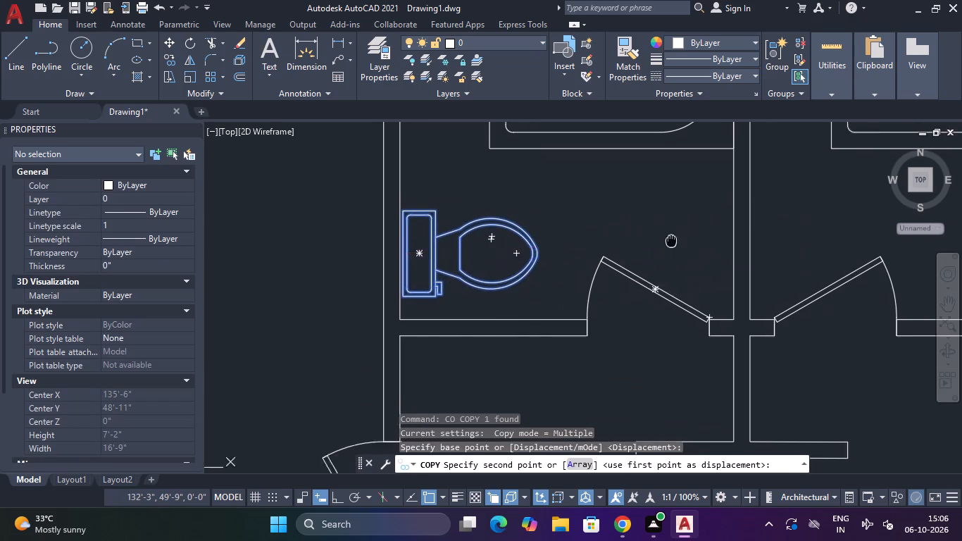
{"action": "middle_click_drag", "start_coordinate": [658, 244], "coordinate": [568, 256]}
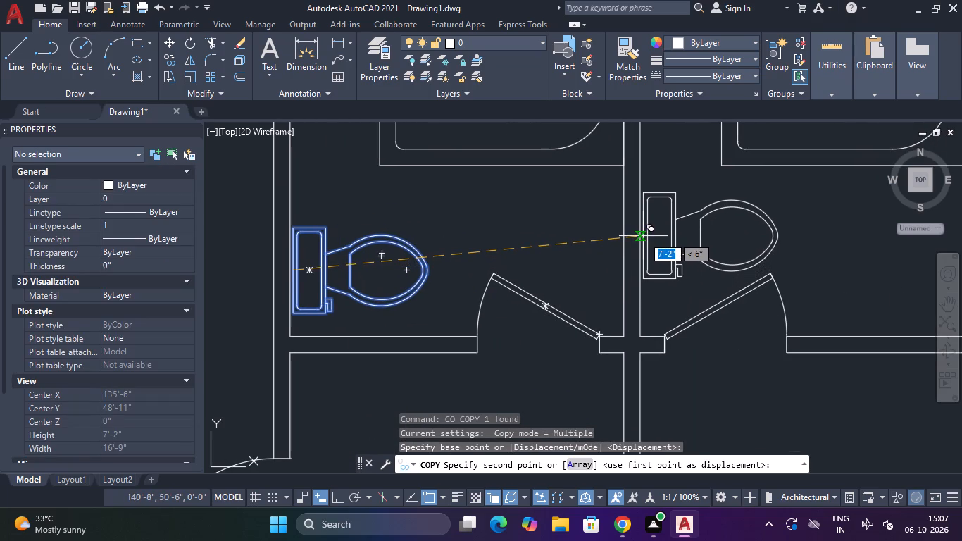
{"action": "left_click", "coordinate": [644, 236]}
{"action": "scroll", "coordinate": [644, 236], "scroll_direction": "down", "scroll_amount": 3}
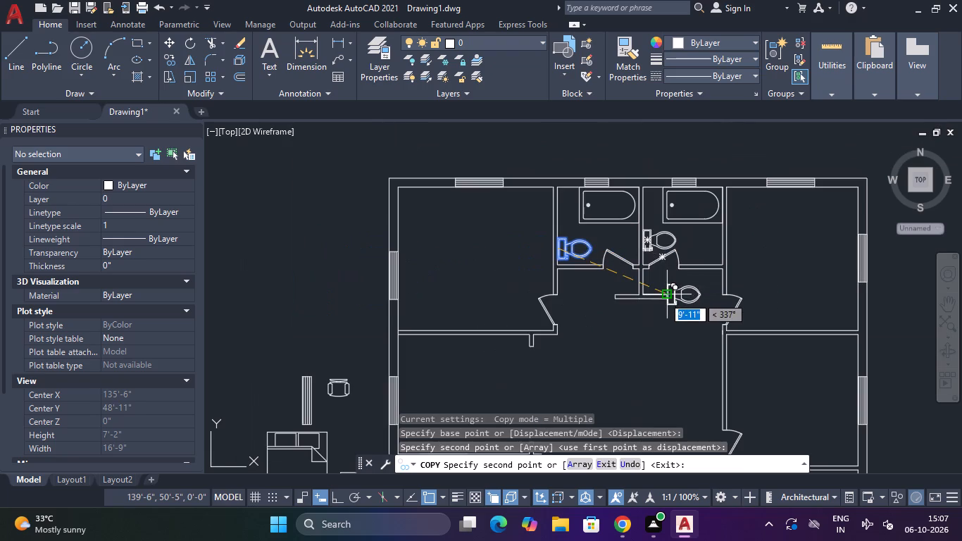
{"action": "key", "text": "Escape"}
Move the queen bed about 18'-5" to the left, into the empty area away from the other furniture blocks.
{"action": "scroll", "coordinate": [663, 297], "scroll_direction": "down", "scroll_amount": 3}
{"action": "middle_click_drag", "start_coordinate": [651, 328], "coordinate": [681, 282]}
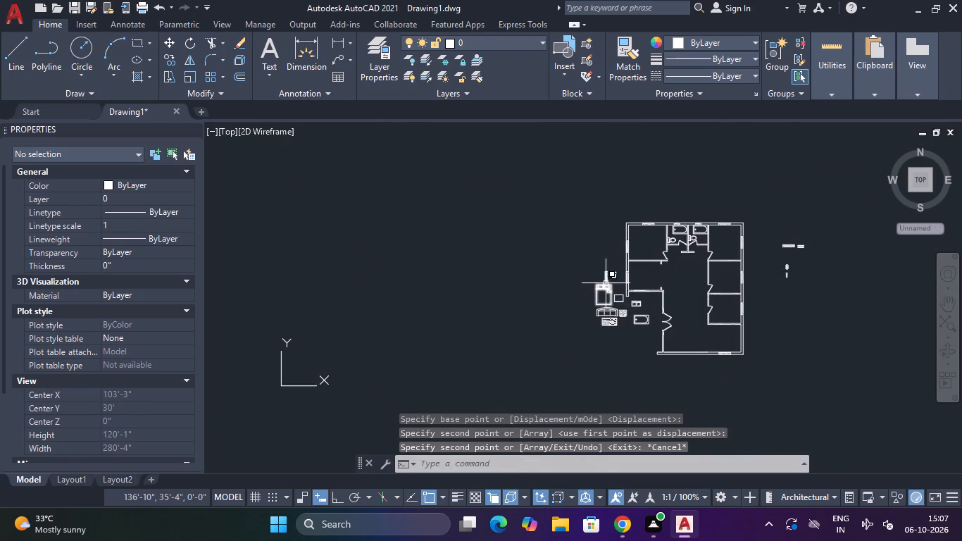
{"action": "scroll", "coordinate": [610, 282], "scroll_direction": "up", "scroll_amount": 3}
{"action": "left_click", "coordinate": [620, 293]}
{"action": "left_click", "coordinate": [587, 316]}
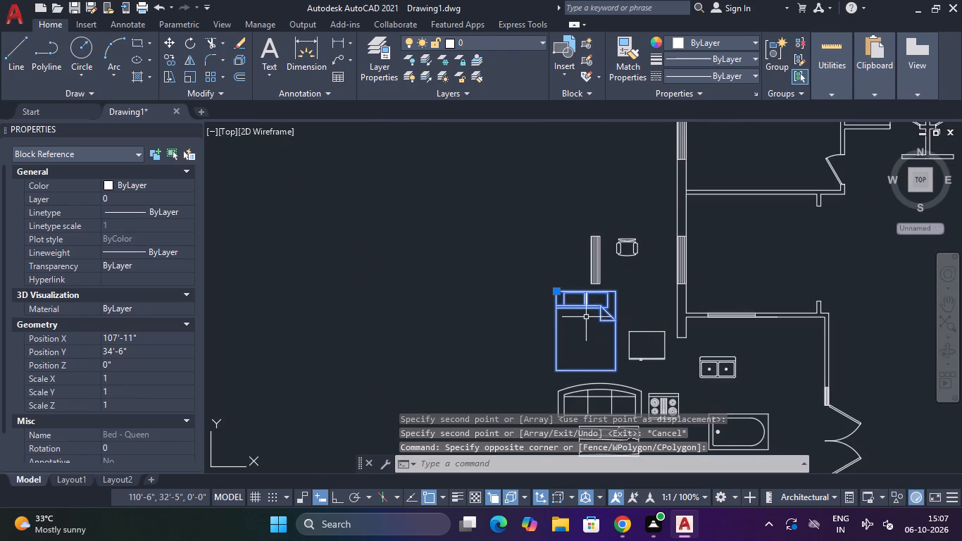
{"action": "type", "text": "M"}
{"action": "key", "text": "space"}
{"action": "left_click", "coordinate": [575, 321]}
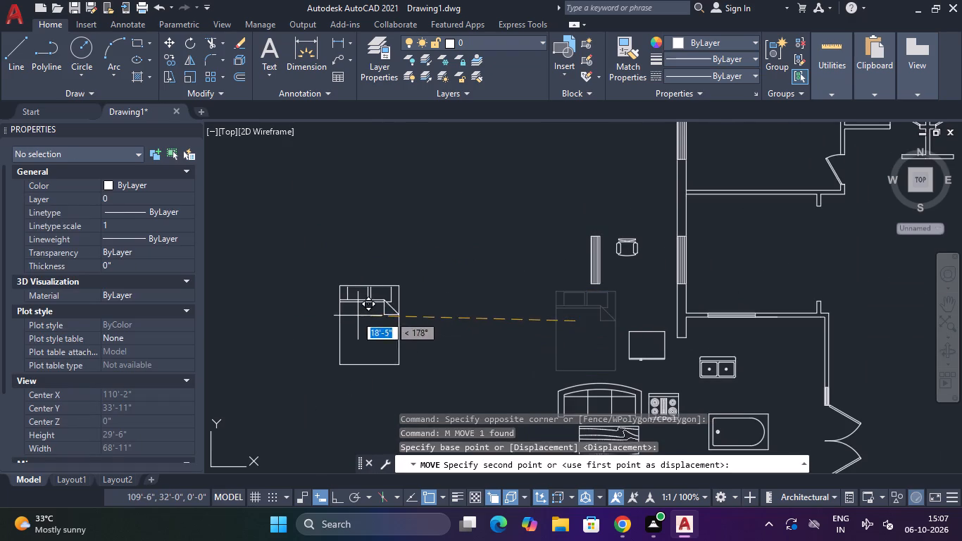
{"action": "left_click", "coordinate": [356, 315]}
{"action": "key", "text": "Escape"}
{"action": "scroll", "coordinate": [419, 288], "scroll_direction": "up", "scroll_amount": 1}
{"action": "middle_click_drag", "start_coordinate": [417, 288], "coordinate": [443, 275]}
{"action": "key", "text": "Escape"}
{"action": "key", "text": "Escape"}
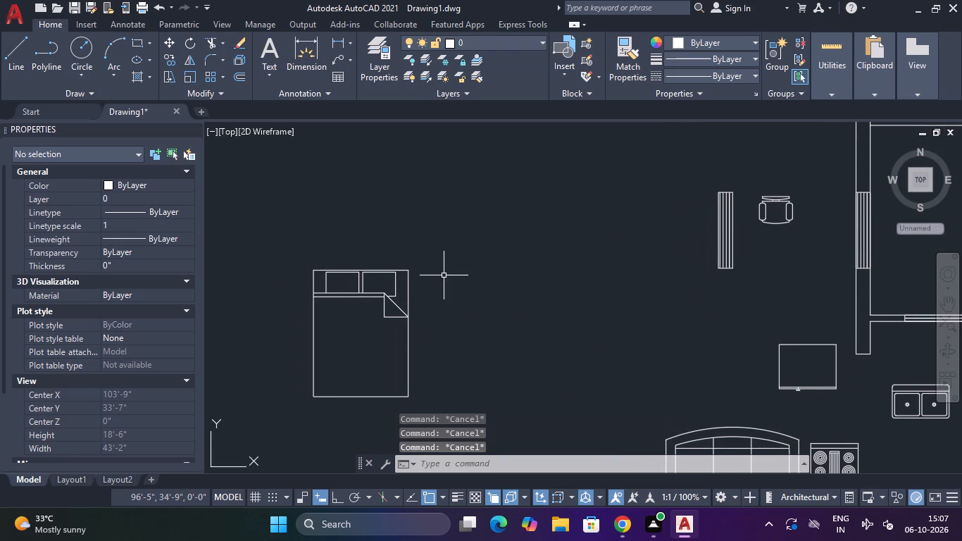
{"action": "key", "text": "Escape"}
{"action": "key", "text": "Escape"}
Draw a circle with a 1'6" diameter at the upper right corner of the queen bed outside the plan.
{"action": "scroll", "coordinate": [444, 275], "scroll_direction": "up", "scroll_amount": 1}
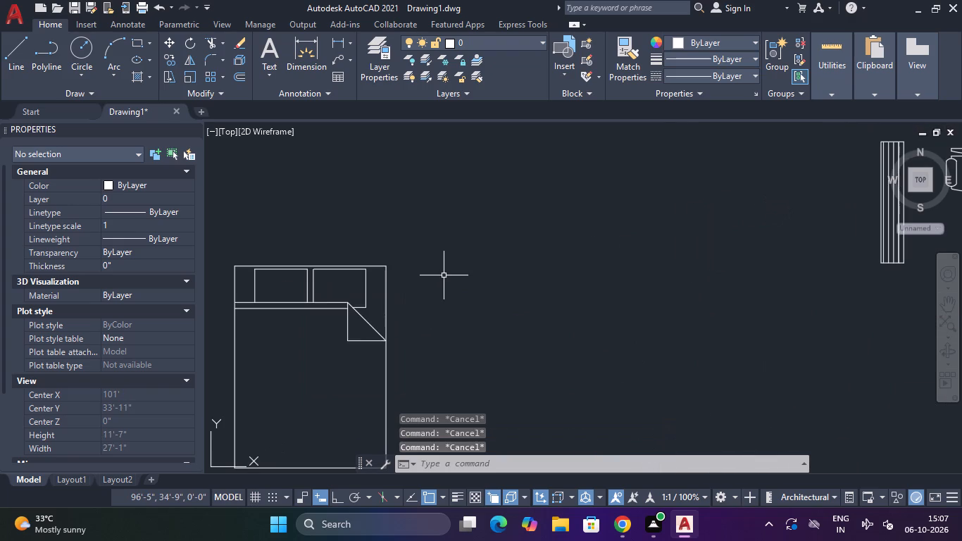
{"action": "type", "text": "C"}
{"action": "key", "text": "space"}
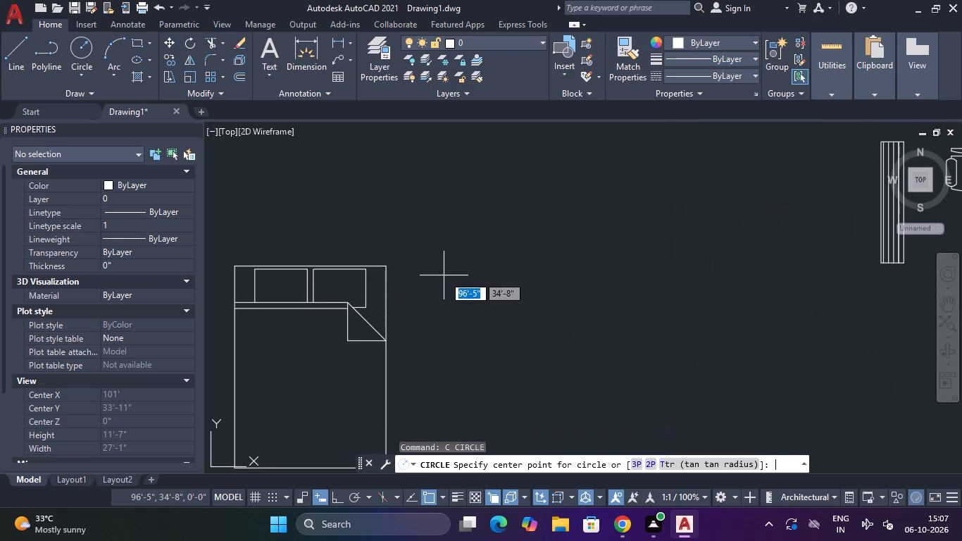
{"action": "left_click", "coordinate": [397, 281]}
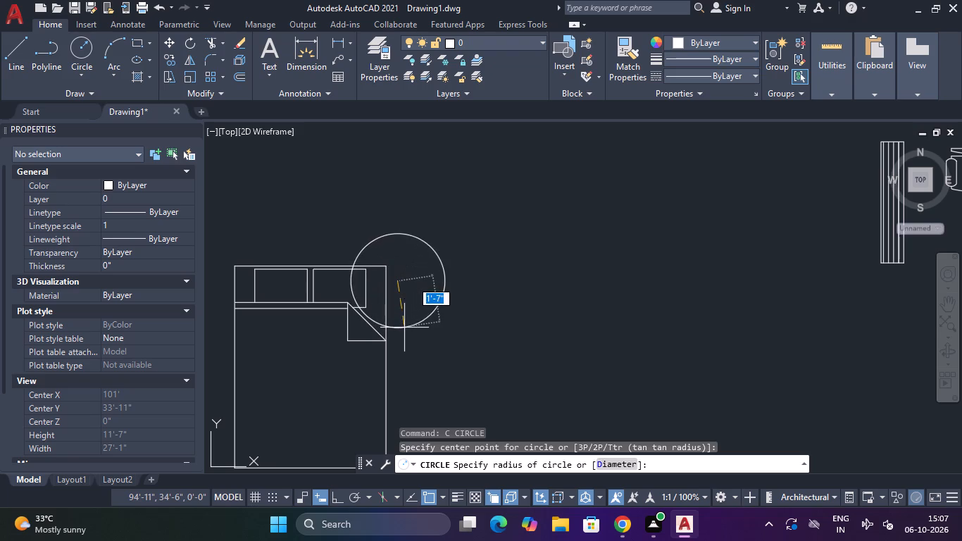
{"action": "type", "text": "D"}
{"action": "key", "text": "space"}
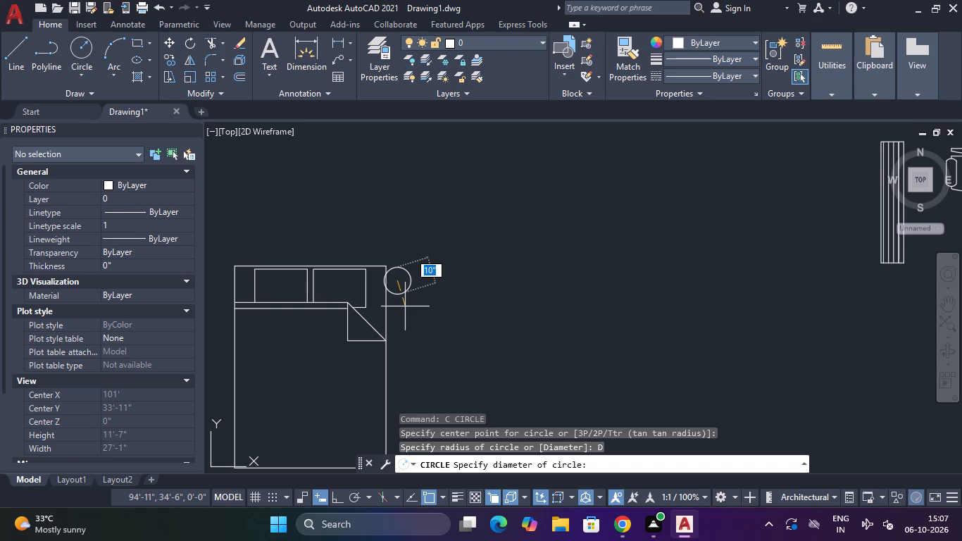
{"action": "type", "text": "1'"}
{"action": "type", "text": "6\""}
{"action": "key", "text": "Return"}
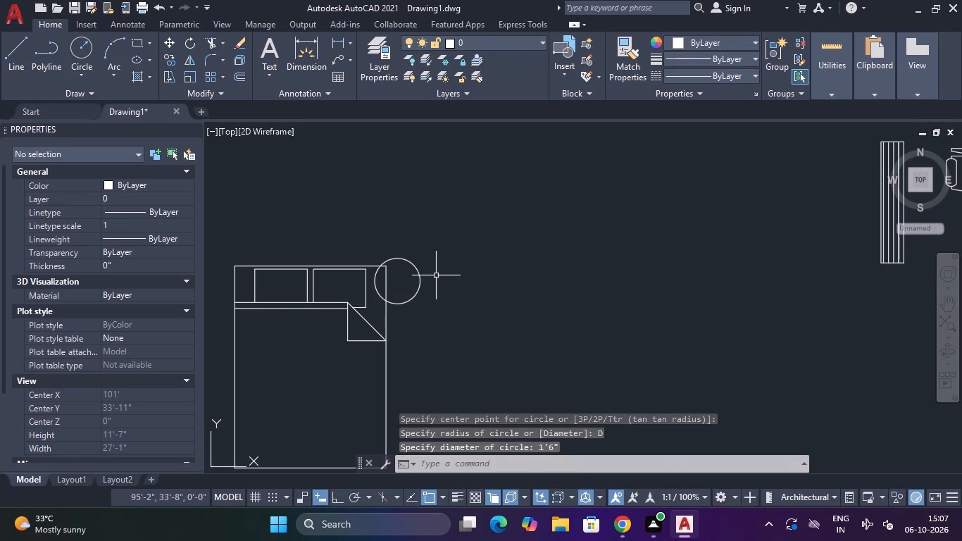
Move the circle clear of the bed so it sits beside the pillows as a right-hand bedside table.
{"action": "left_click", "coordinate": [436, 269]}
{"action": "left_click", "coordinate": [414, 284]}
{"action": "type", "text": "M"}
{"action": "key", "text": "space"}
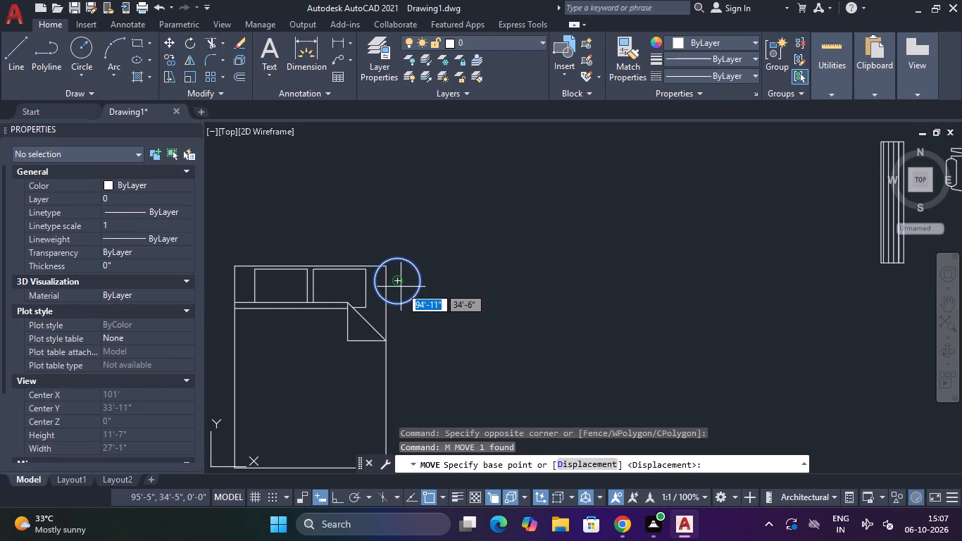
{"action": "left_click", "coordinate": [401, 285]}
{"action": "left_click", "coordinate": [414, 290]}
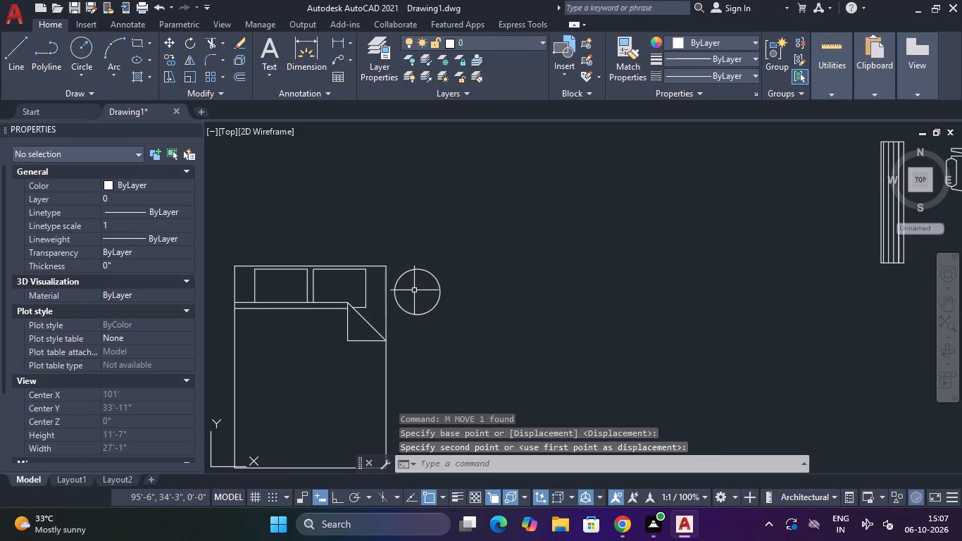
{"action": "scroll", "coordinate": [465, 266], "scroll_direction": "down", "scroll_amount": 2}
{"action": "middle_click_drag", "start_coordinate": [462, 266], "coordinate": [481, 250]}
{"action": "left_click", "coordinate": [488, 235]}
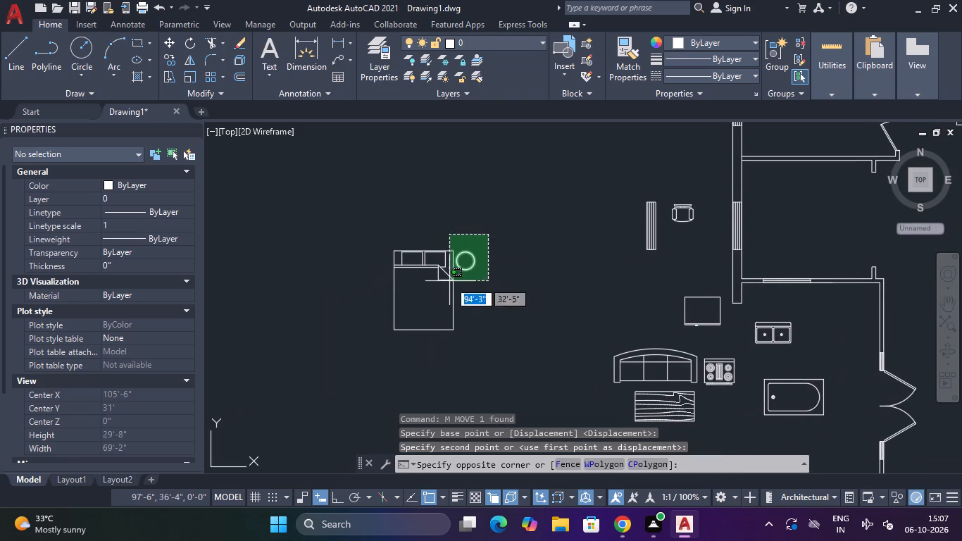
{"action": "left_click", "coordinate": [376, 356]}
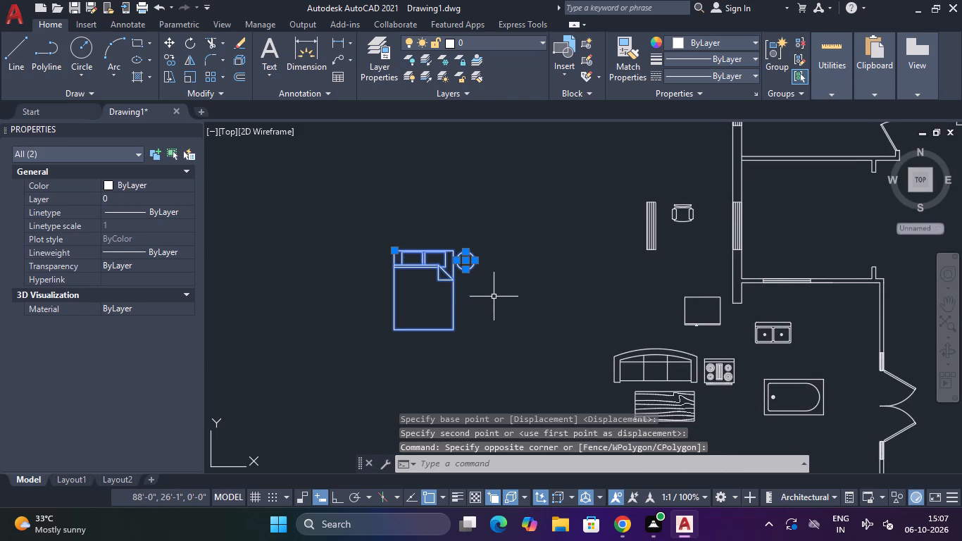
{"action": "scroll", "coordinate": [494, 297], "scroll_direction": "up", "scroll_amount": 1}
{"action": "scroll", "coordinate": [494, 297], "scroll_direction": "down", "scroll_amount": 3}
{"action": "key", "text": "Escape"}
Copy the circular bedside table about 7'-1" straight across to the bed's left side with Ortho on.
{"action": "scroll", "coordinate": [482, 302], "scroll_direction": "up", "scroll_amount": 3}
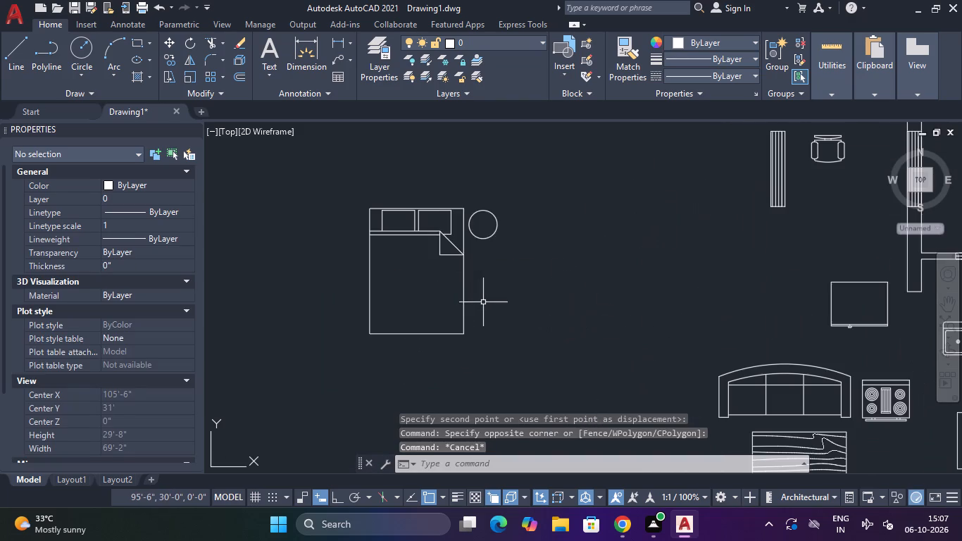
{"action": "left_click", "coordinate": [522, 181]}
{"action": "left_click", "coordinate": [496, 247]}
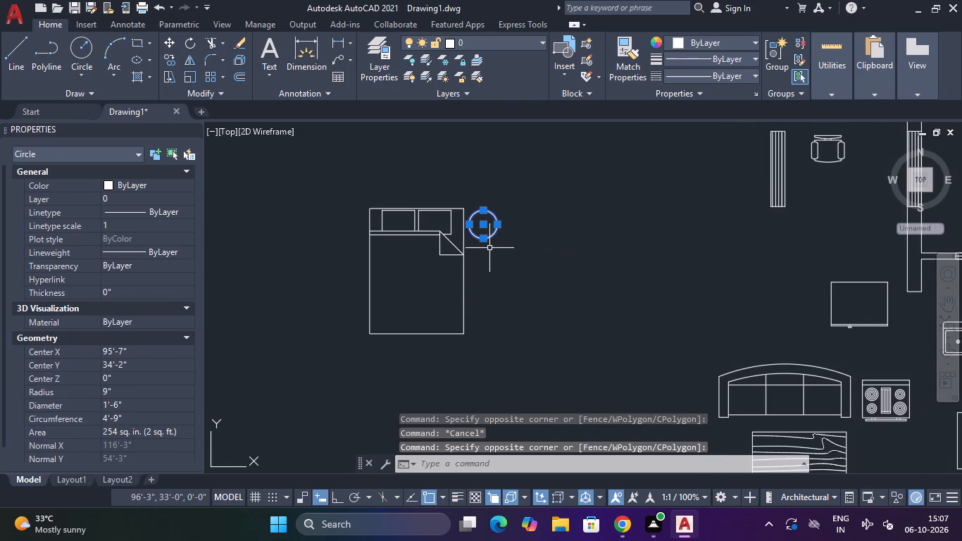
{"action": "type", "text": "CO"}
{"action": "key", "text": "space"}
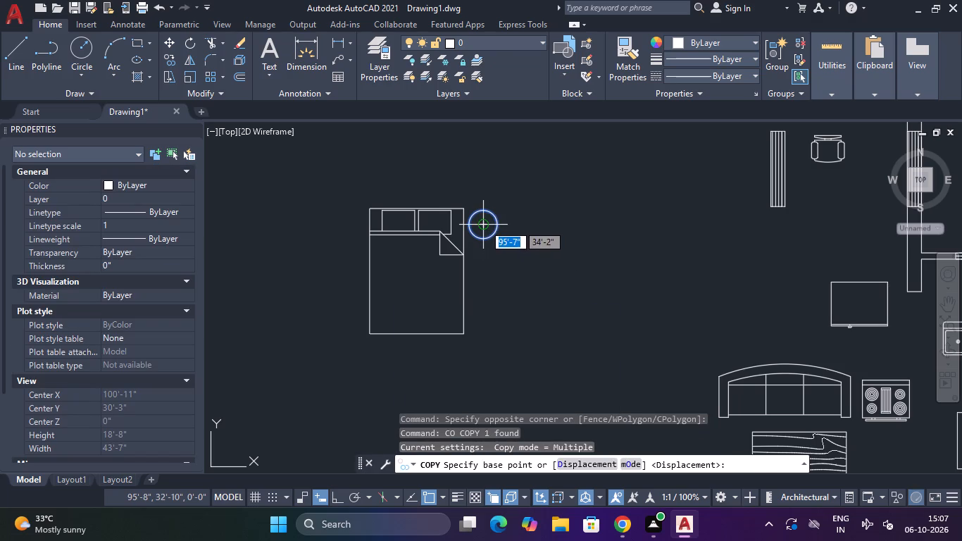
{"action": "left_click", "coordinate": [484, 224]}
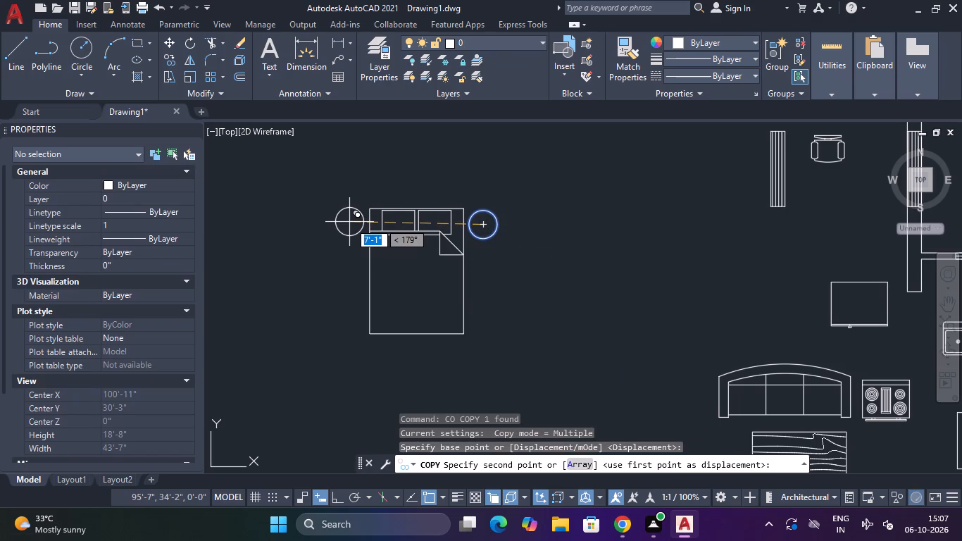
{"action": "key", "text": "F8"}
{"action": "left_click", "coordinate": [349, 222]}
{"action": "key", "text": "Escape"}
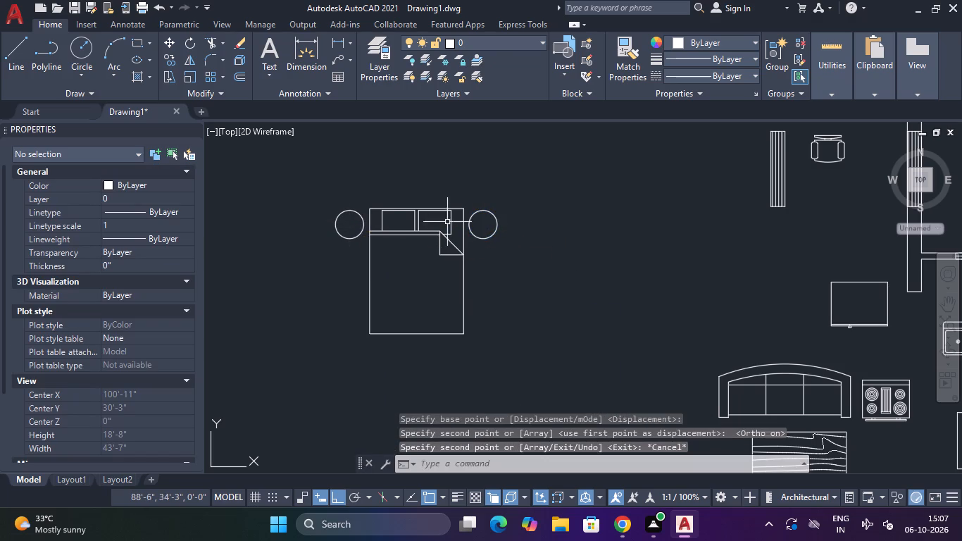
Copy the bed with both bedside tables into the upper left bedroom, headboard centred against the top wall below the window.
{"action": "left_click", "coordinate": [508, 197]}
{"action": "left_click", "coordinate": [329, 354]}
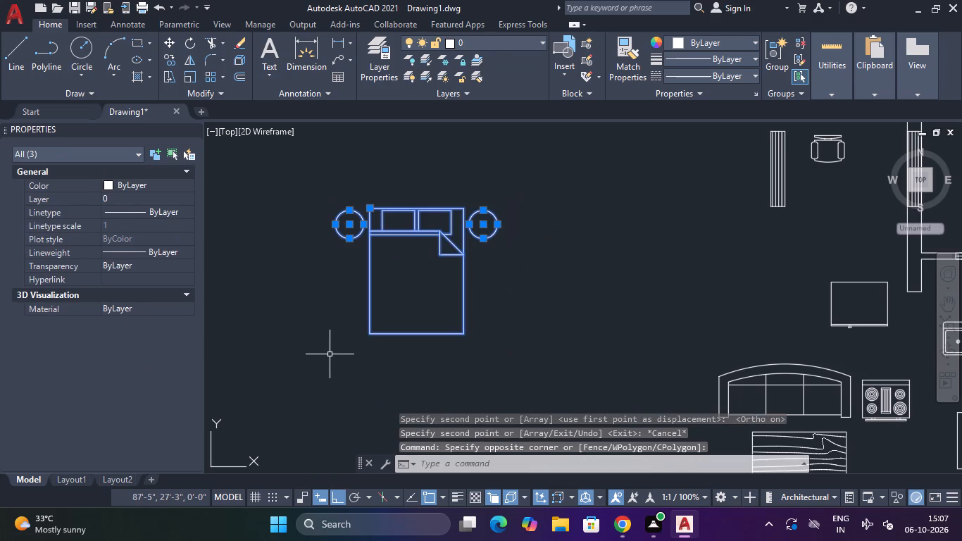
{"action": "key", "text": "c"}
{"action": "type", "text": "O"}
{"action": "key", "text": "space"}
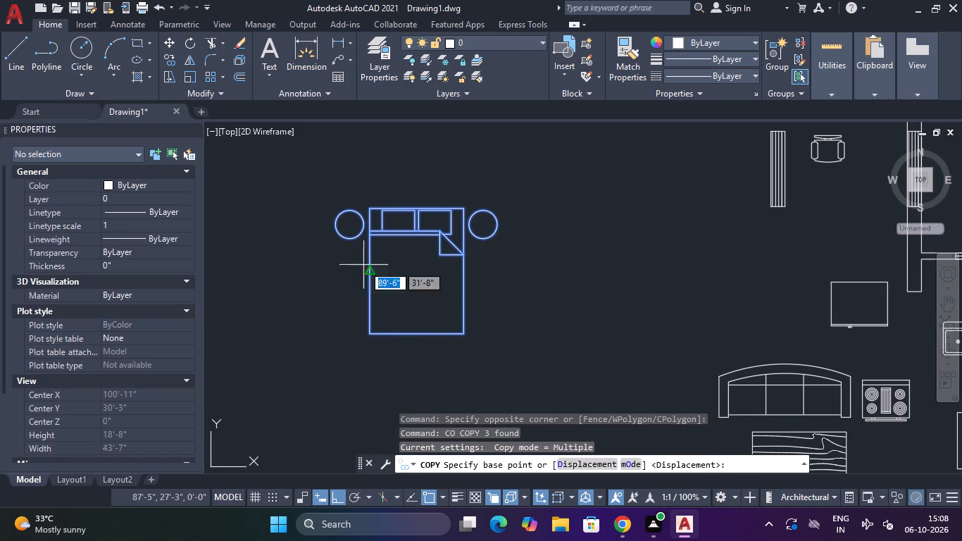
{"action": "left_click", "coordinate": [414, 206]}
{"action": "scroll", "coordinate": [426, 201], "scroll_direction": "down", "scroll_amount": 3}
{"action": "middle_click_drag", "start_coordinate": [472, 194], "coordinate": [343, 295]}
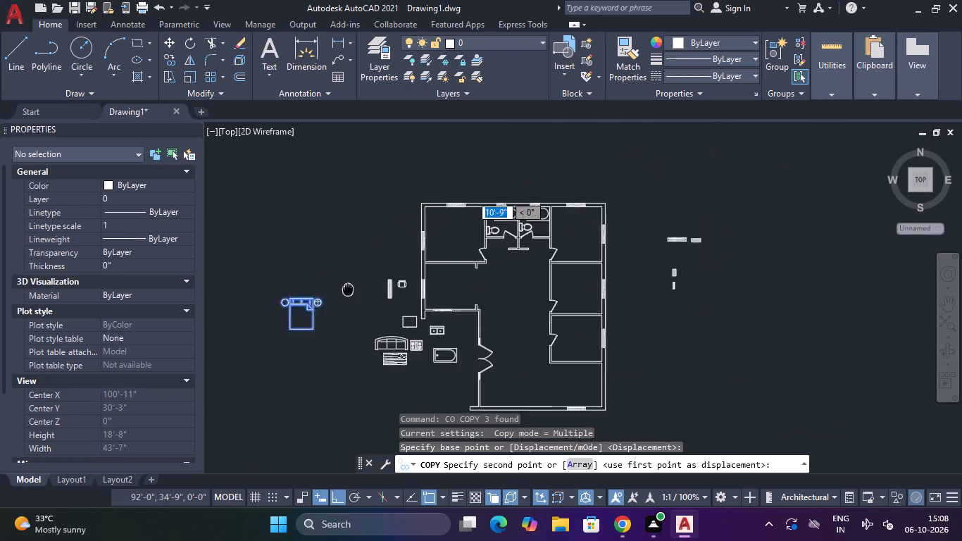
{"action": "middle_click_drag", "start_coordinate": [343, 295], "coordinate": [340, 299]}
{"action": "scroll", "coordinate": [433, 225], "scroll_direction": "up", "scroll_amount": 2}
{"action": "key", "text": "F8"}
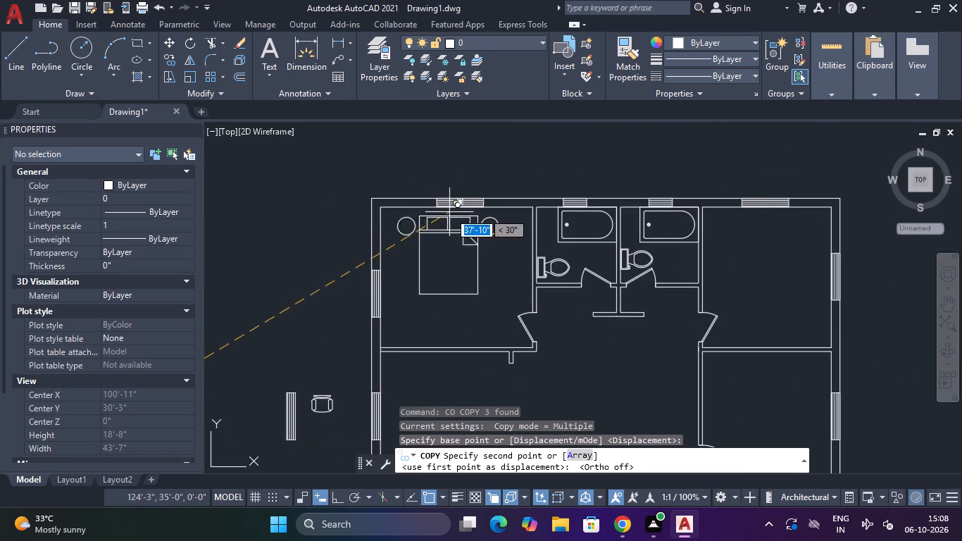
{"action": "scroll", "coordinate": [452, 224], "scroll_direction": "up", "scroll_amount": 2}
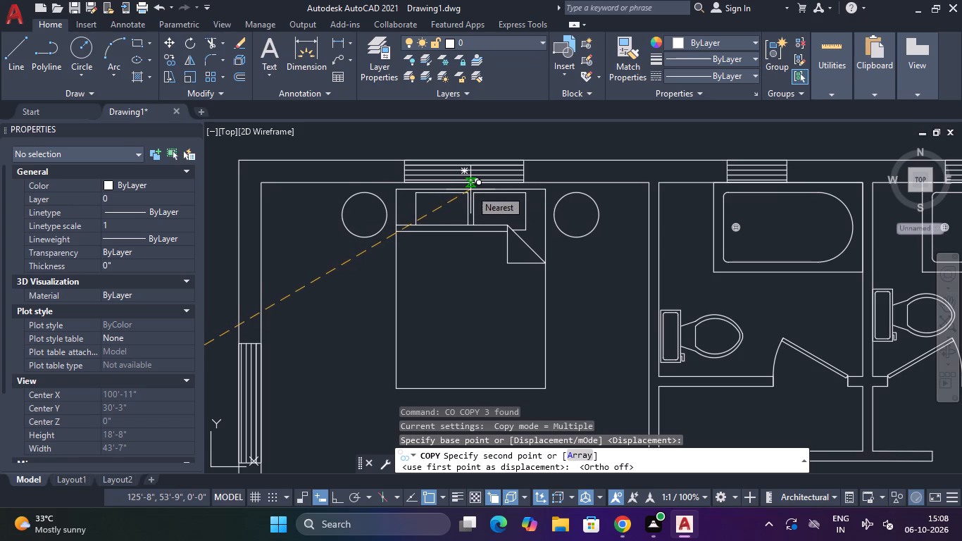
{"action": "left_click", "coordinate": [470, 189]}
{"action": "key", "text": "Escape"}
Copy the bed and bedside tables from the upper left bedroom to the top wall below the window in the upper right bedroom.
{"action": "middle_click_drag", "start_coordinate": [521, 240], "coordinate": [516, 219]}
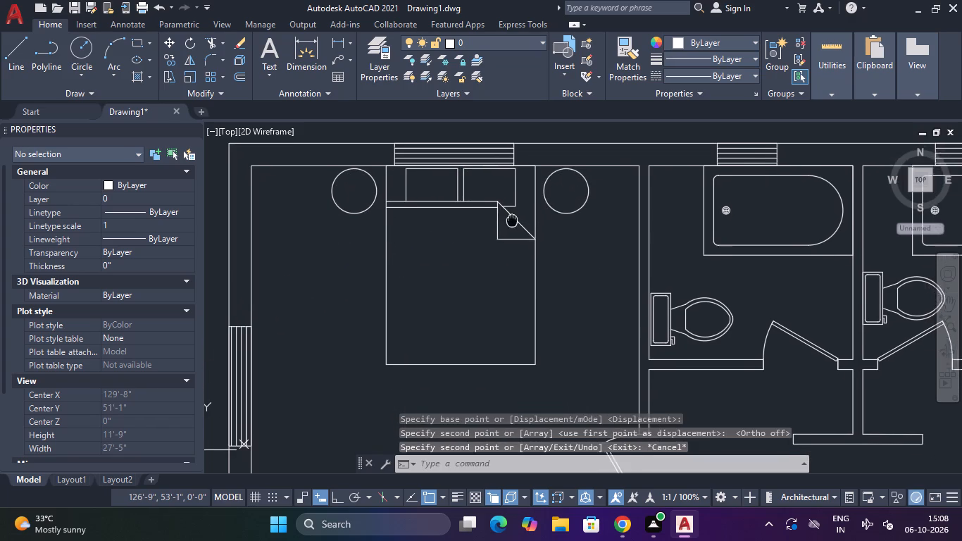
{"action": "middle_click_drag", "start_coordinate": [516, 219], "coordinate": [521, 218]}
{"action": "left_click", "coordinate": [614, 188]}
{"action": "left_click", "coordinate": [355, 348]}
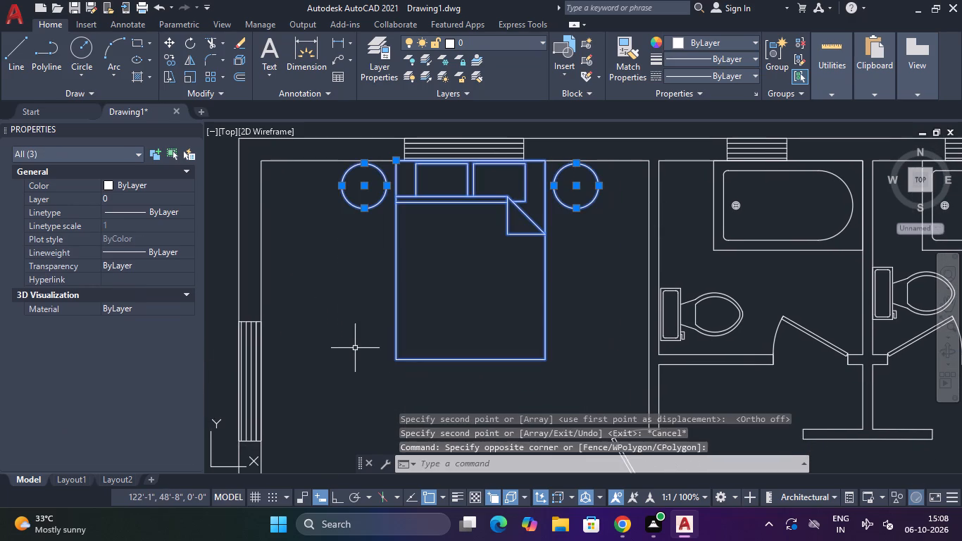
{"action": "type", "text": "CO"}
{"action": "key", "text": "space"}
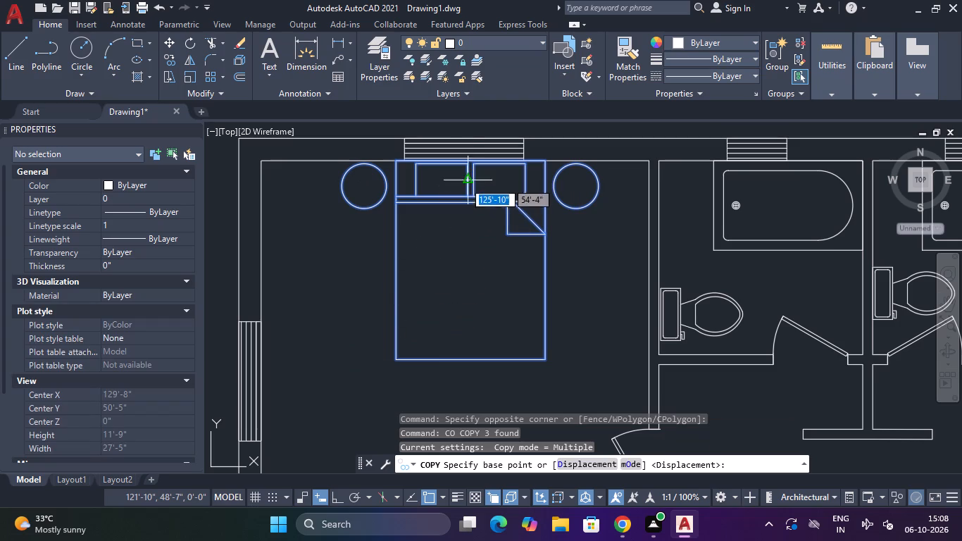
{"action": "left_click", "coordinate": [472, 158]}
{"action": "middle_click_drag", "start_coordinate": [436, 201], "coordinate": [290, 200]}
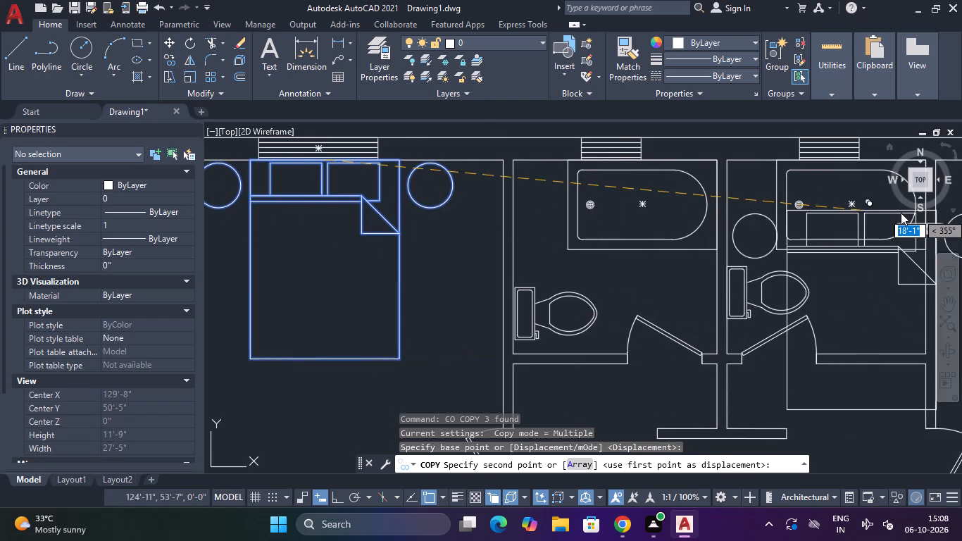
{"action": "middle_click_drag", "start_coordinate": [454, 225], "coordinate": [406, 239]}
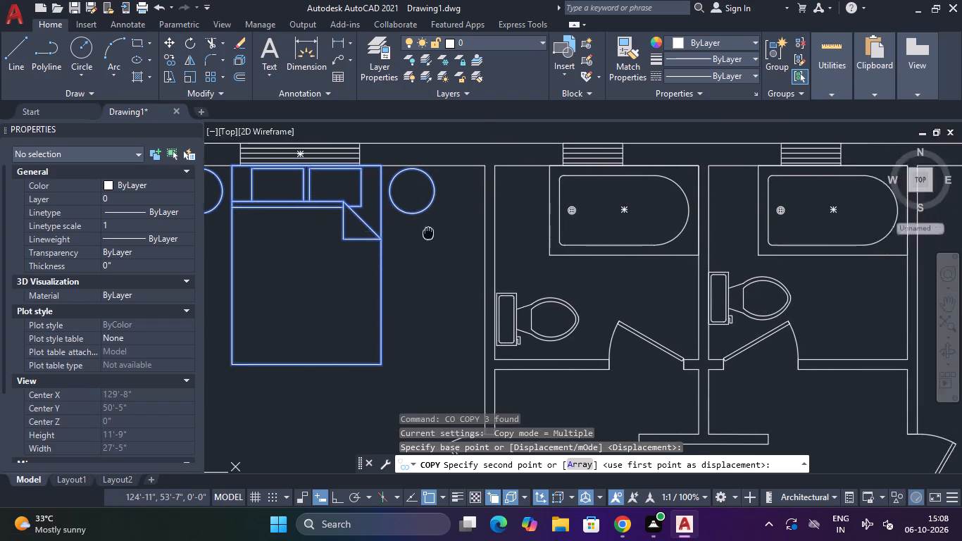
{"action": "middle_click_drag", "start_coordinate": [406, 239], "coordinate": [6, 211]}
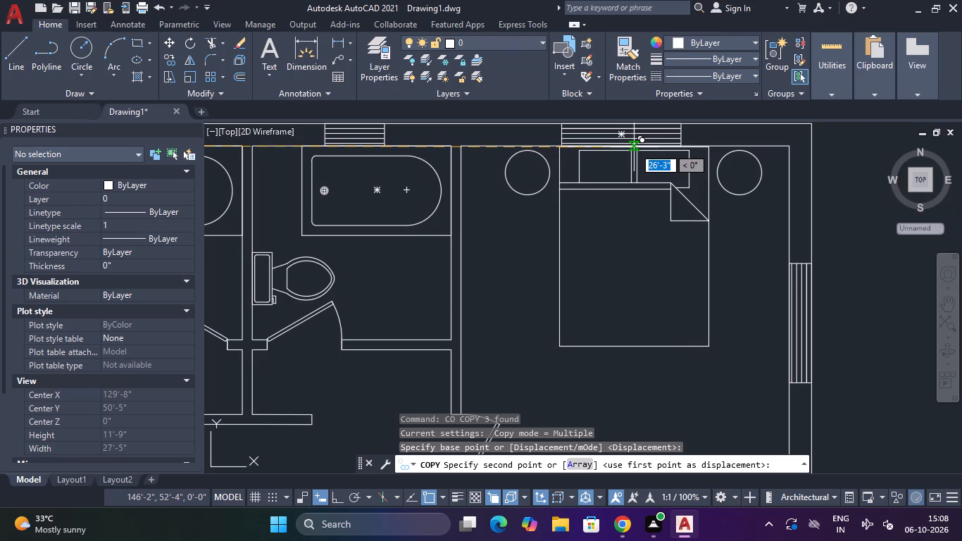
{"action": "left_click", "coordinate": [637, 150]}
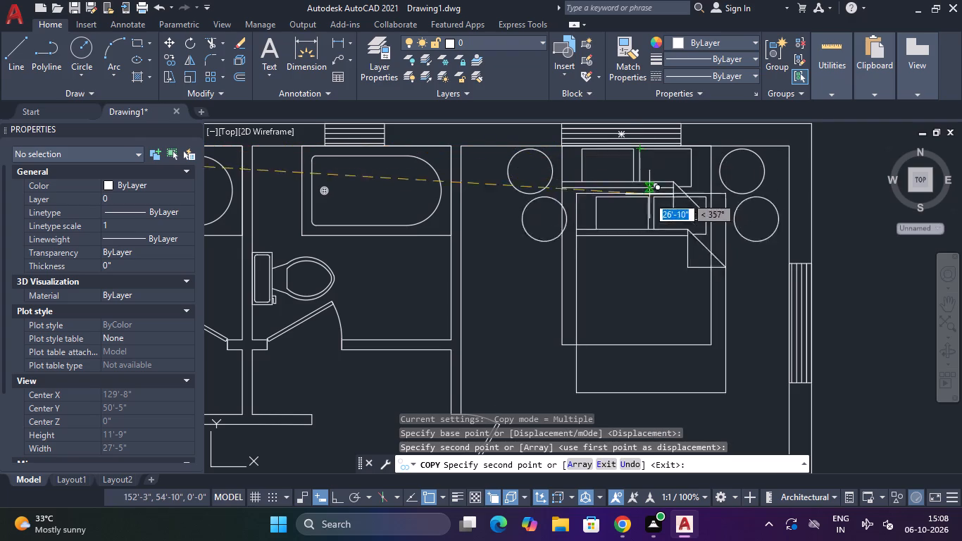
Place another copy of the bed and bedside tables in the open central hall of the plan.
{"action": "scroll", "coordinate": [640, 210], "scroll_direction": "down", "scroll_amount": 3}
{"action": "middle_click_drag", "start_coordinate": [629, 249], "coordinate": [666, 208]}
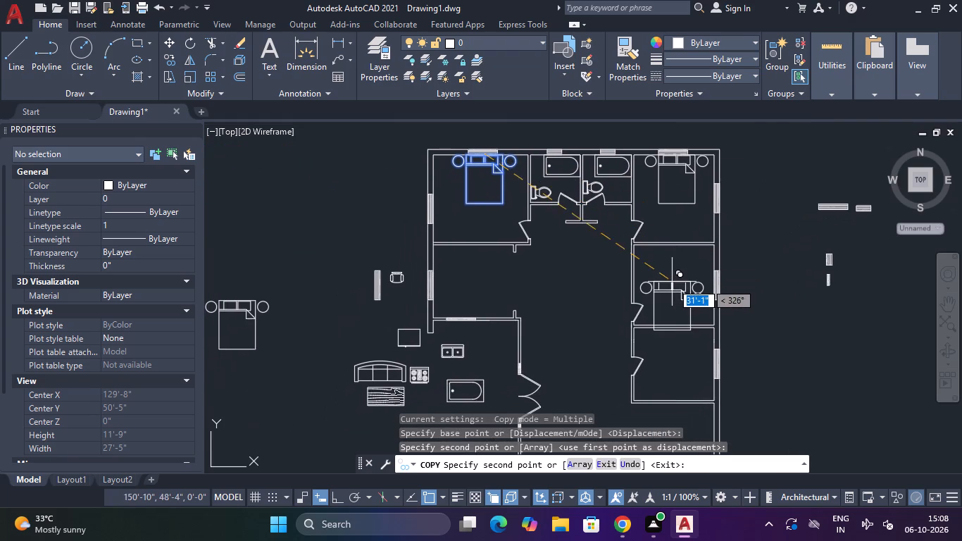
{"action": "left_click", "coordinate": [571, 282]}
{"action": "key", "text": "Escape"}
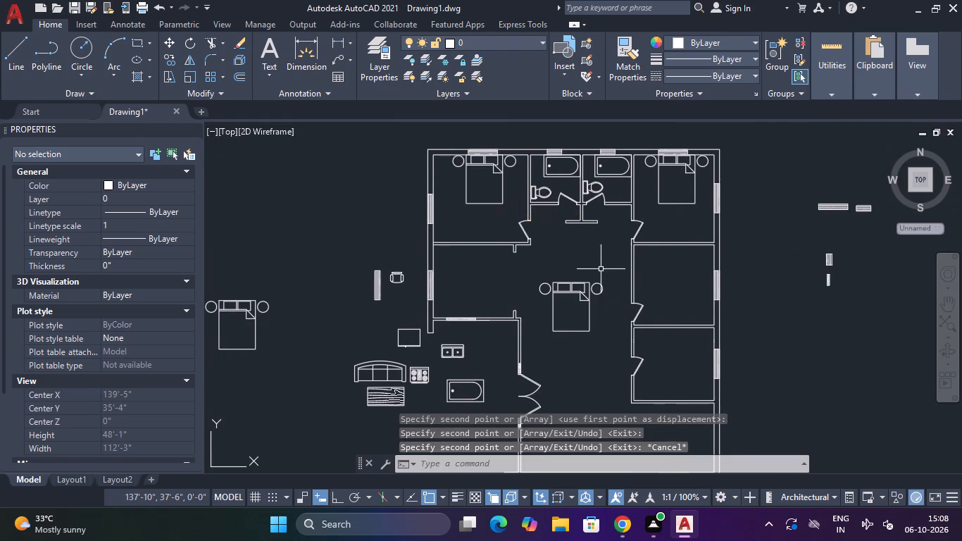
Rotate the bed and bedside tables in the central hall by 270° with Ortho on, so the headboard faces right.
{"action": "left_click", "coordinate": [603, 269]}
{"action": "left_click", "coordinate": [534, 356]}
{"action": "type", "text": "RO"}
{"action": "key", "text": "space"}
{"action": "left_click", "coordinate": [593, 281]}
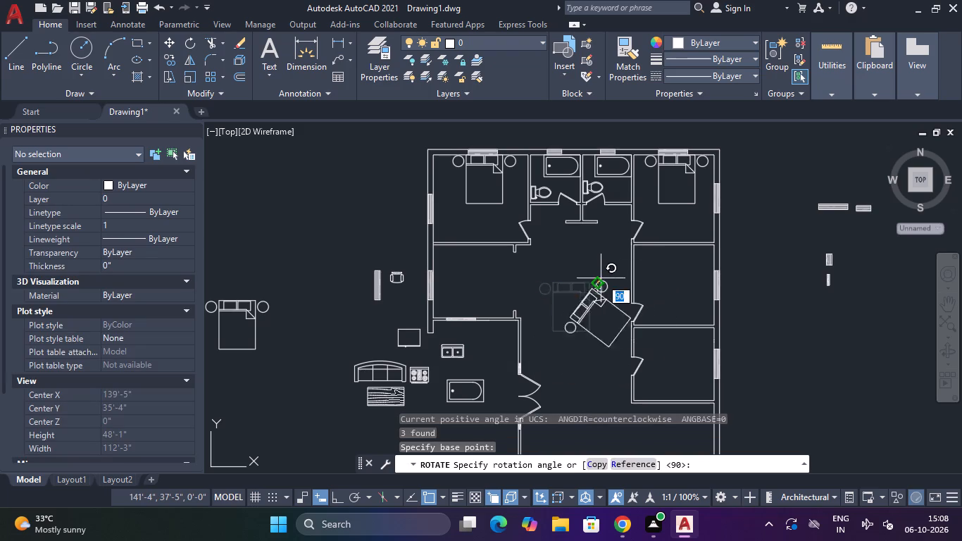
{"action": "key", "text": "F8"}
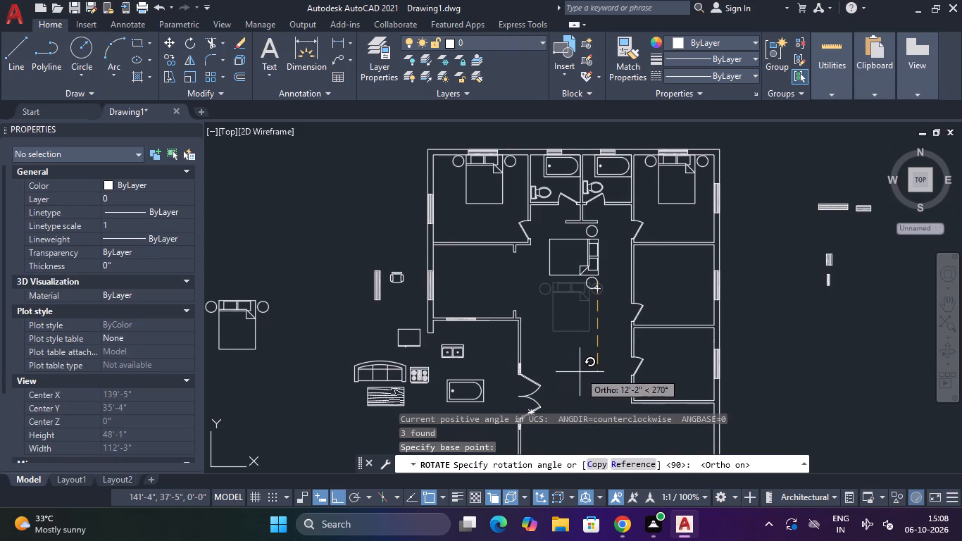
{"action": "left_click", "coordinate": [580, 372]}
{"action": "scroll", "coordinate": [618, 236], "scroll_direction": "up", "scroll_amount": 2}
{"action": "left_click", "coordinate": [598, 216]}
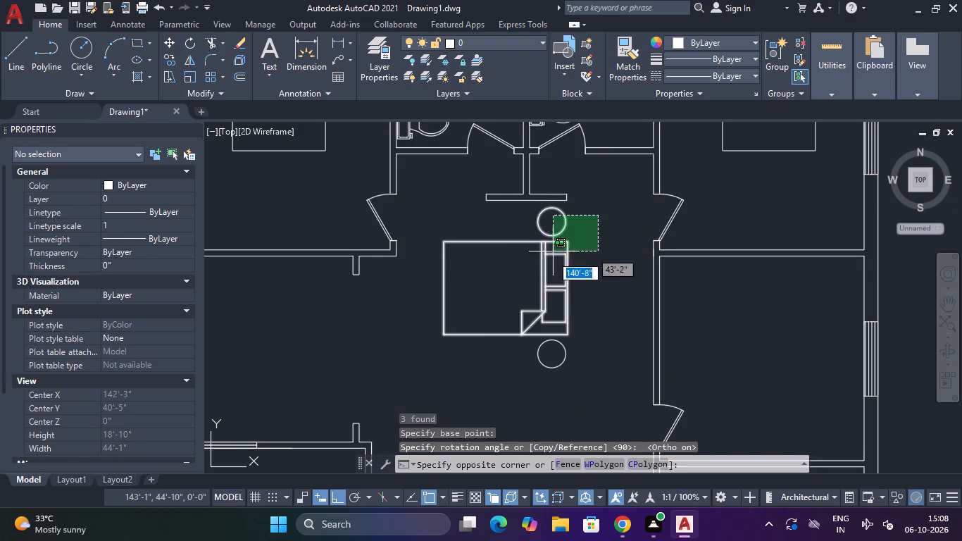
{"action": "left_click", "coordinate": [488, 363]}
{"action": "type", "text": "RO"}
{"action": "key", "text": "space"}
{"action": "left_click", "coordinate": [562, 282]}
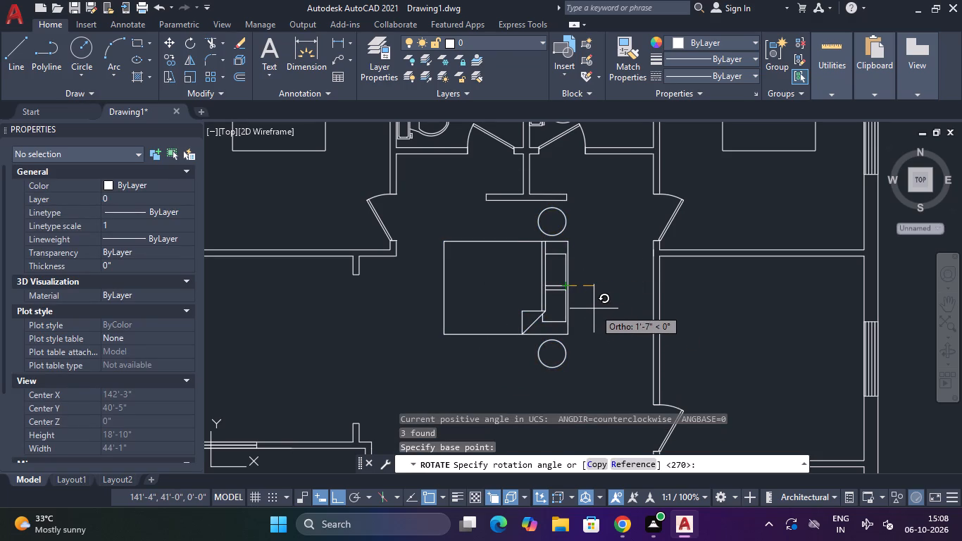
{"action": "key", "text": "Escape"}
Move the rotated bed and bedside tables from the central hall into the middle right bedroom, headboard beside the right wall's window.
{"action": "left_click", "coordinate": [608, 217]}
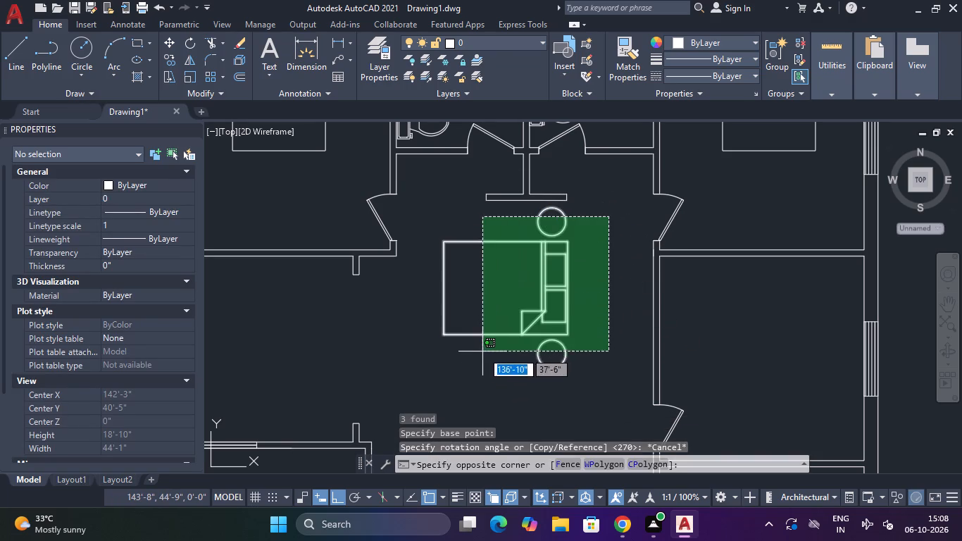
{"action": "left_click", "coordinate": [478, 363]}
{"action": "key", "text": "m"}
{"action": "key", "text": "space"}
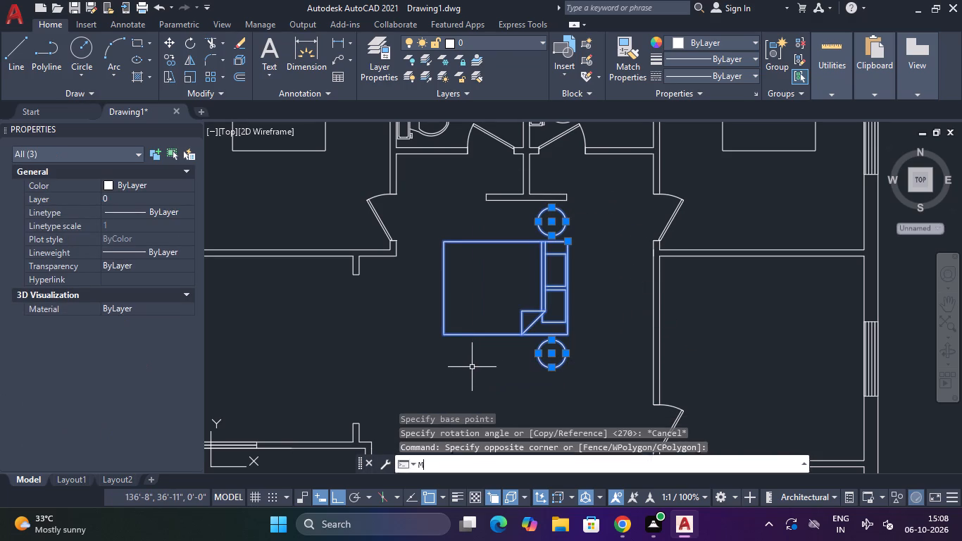
{"action": "left_click", "coordinate": [559, 287]}
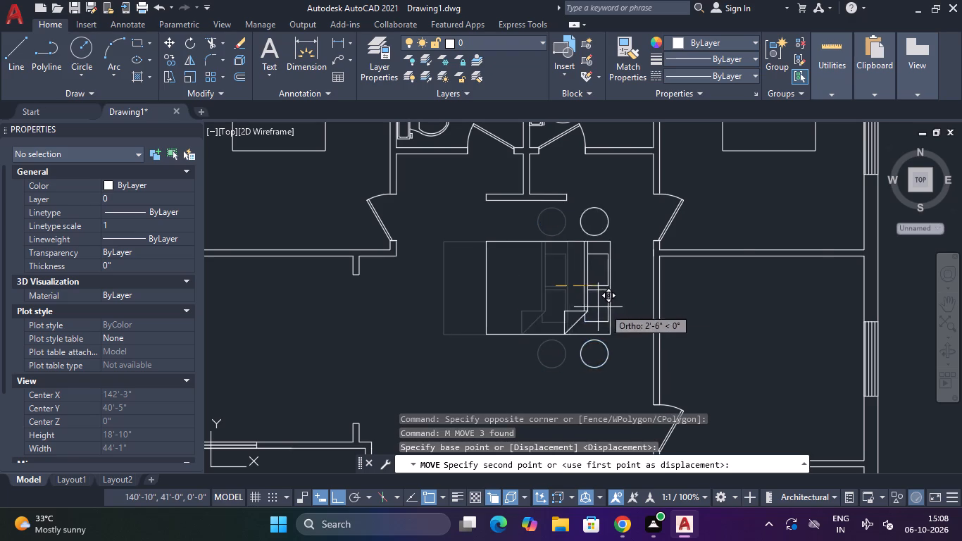
{"action": "key", "text": "F8"}
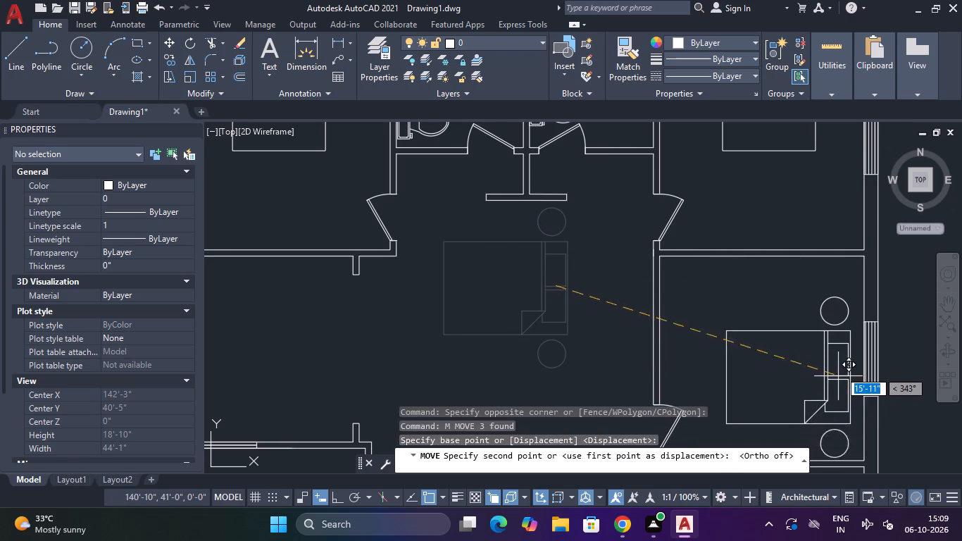
{"action": "scroll", "coordinate": [841, 359], "scroll_direction": "up", "scroll_amount": 1}
{"action": "middle_click_drag", "start_coordinate": [841, 358], "coordinate": [835, 256]}
{"action": "middle_click_drag", "start_coordinate": [840, 250], "coordinate": [822, 278]}
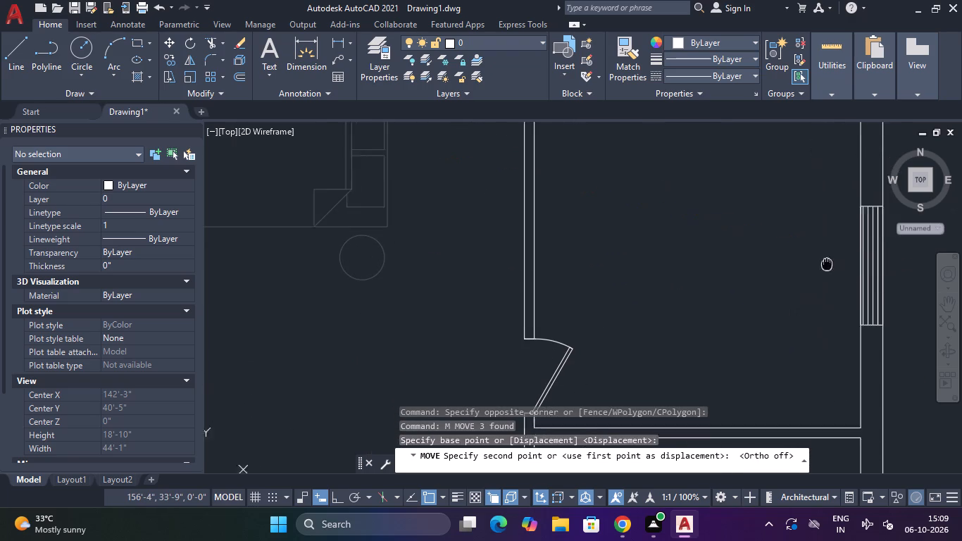
{"action": "middle_click_drag", "start_coordinate": [822, 278], "coordinate": [804, 340]}
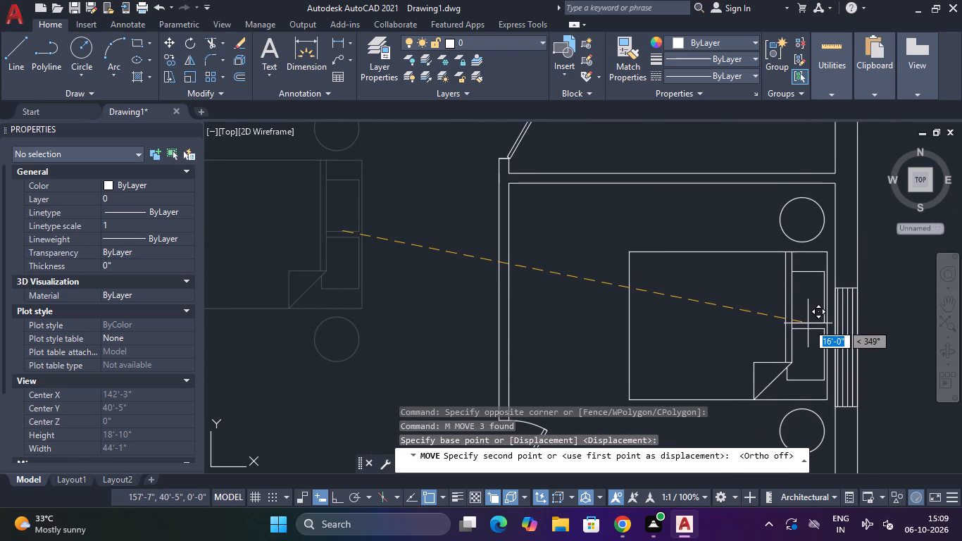
{"action": "left_click", "coordinate": [808, 317]}
Draw an 18" by 6' upright wardrobe rectangle in the empty space outside the plan, left of the upper left bedroom.
{"action": "scroll", "coordinate": [796, 349], "scroll_direction": "down", "scroll_amount": 2}
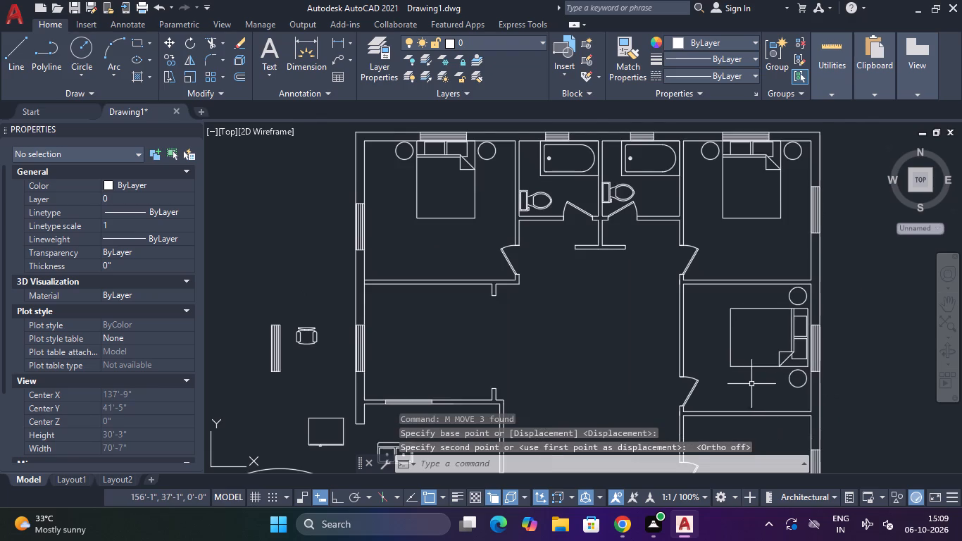
{"action": "middle_click_drag", "start_coordinate": [751, 384], "coordinate": [751, 308]}
{"action": "scroll", "coordinate": [751, 310], "scroll_direction": "down", "scroll_amount": 1}
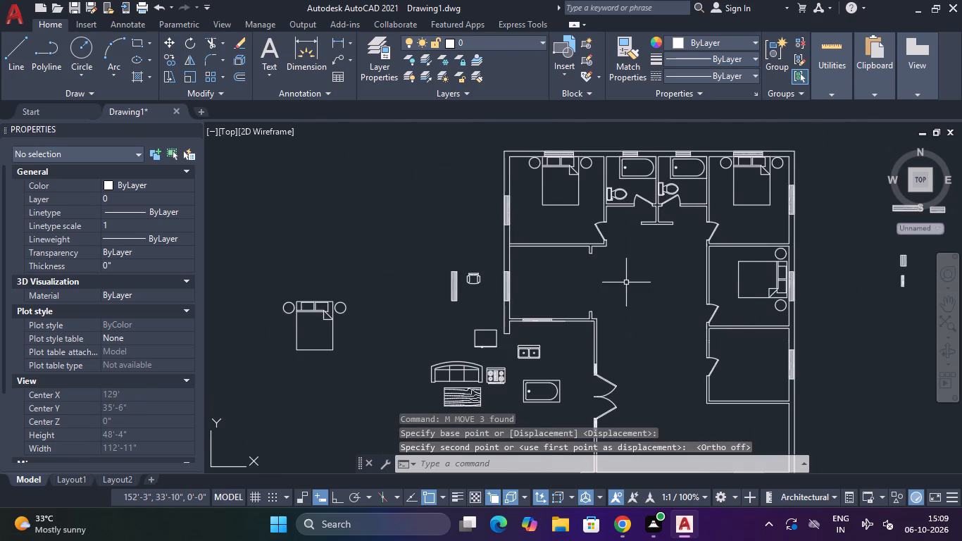
{"action": "middle_click_drag", "start_coordinate": [625, 281], "coordinate": [777, 270]}
{"action": "middle_click_drag", "start_coordinate": [777, 270], "coordinate": [763, 322]}
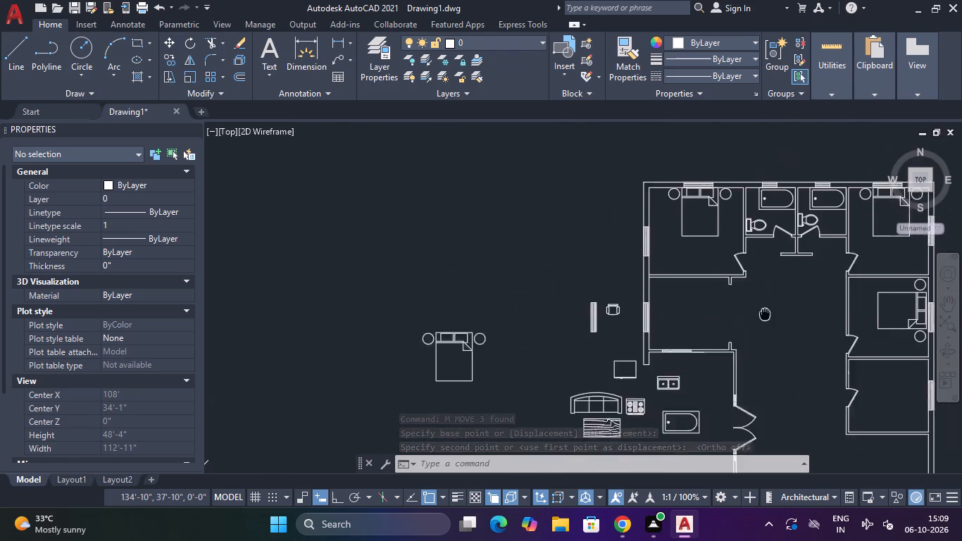
{"action": "middle_click_drag", "start_coordinate": [763, 322], "coordinate": [754, 381]}
{"action": "scroll", "coordinate": [644, 287], "scroll_direction": "up", "scroll_amount": 3}
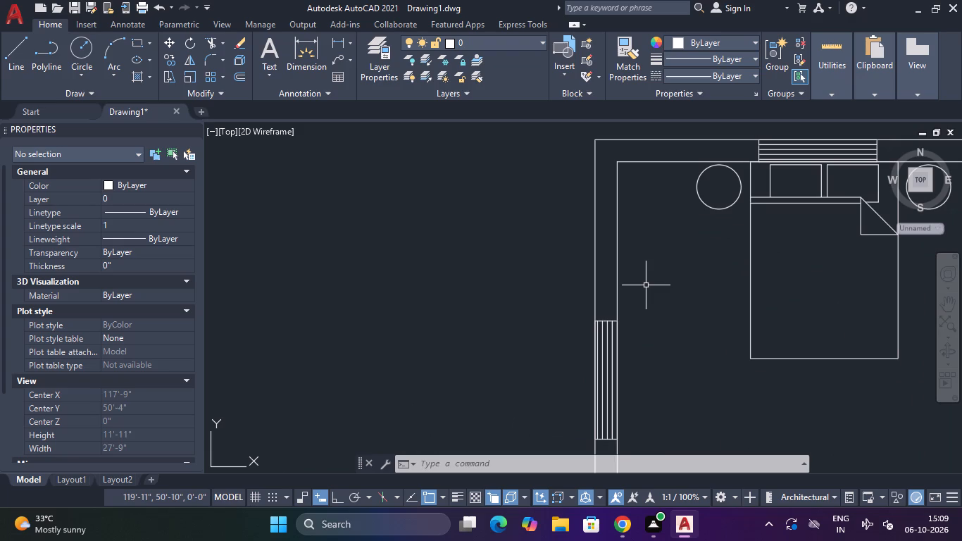
{"action": "type", "text": "REC"}
{"action": "key", "text": "space"}
{"action": "left_click", "coordinate": [375, 174]}
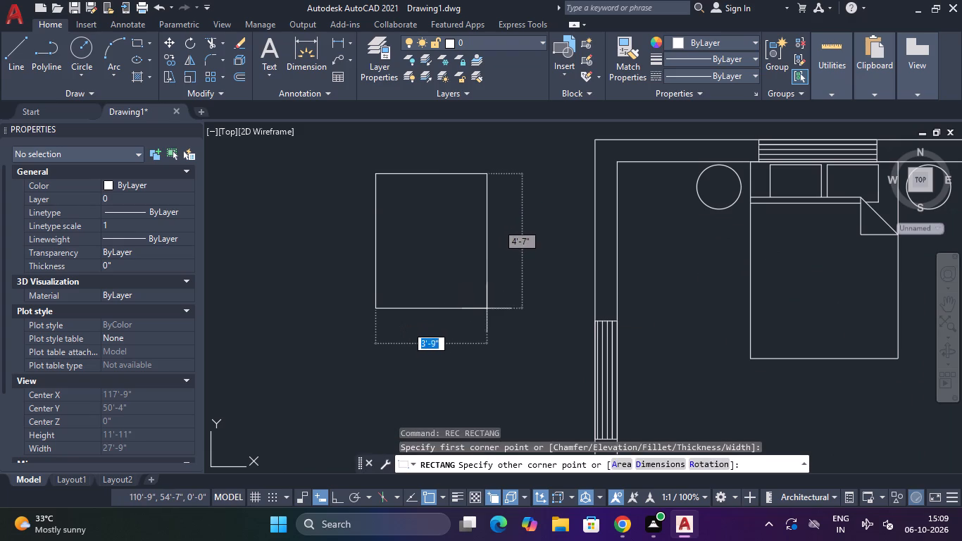
{"action": "type", "text": "18"}
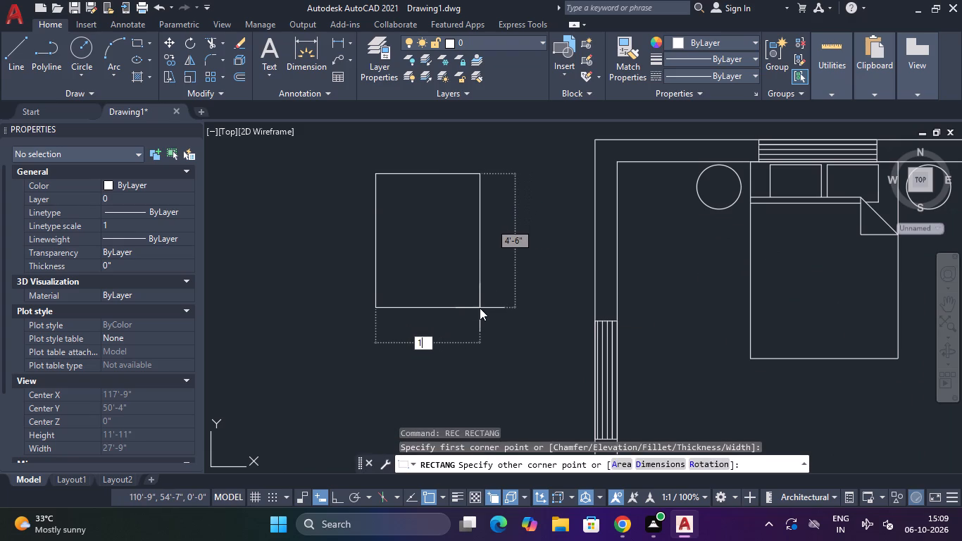
{"action": "key", "text": "shift+quotedbl"}
{"action": "key", "text": "Tab"}
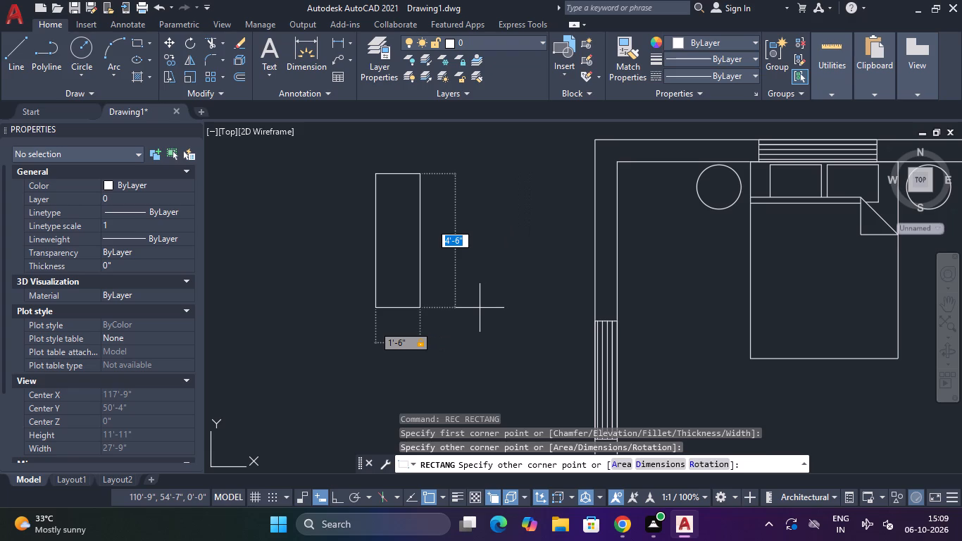
{"action": "type", "text": "6'"}
{"action": "key", "text": "Return"}
{"action": "left_click", "coordinate": [485, 149]}
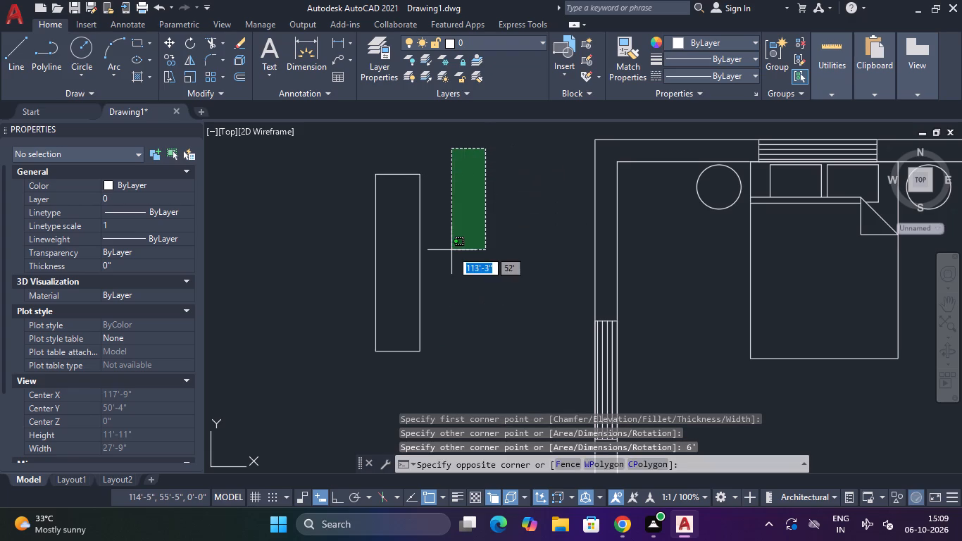
{"action": "left_click", "coordinate": [451, 250]}
{"action": "key", "text": "Escape"}
{"action": "key", "text": "Escape"}
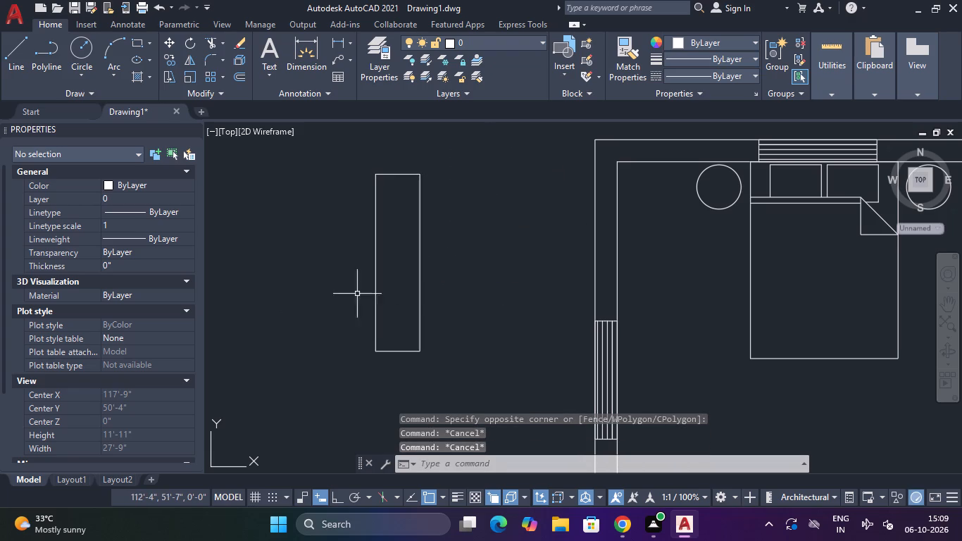
Draw a zigzag line inside the wardrobe rectangle, from its top left corner down between the long sides to its bottom left corner.
{"action": "type", "text": "L"}
{"action": "key", "text": "space"}
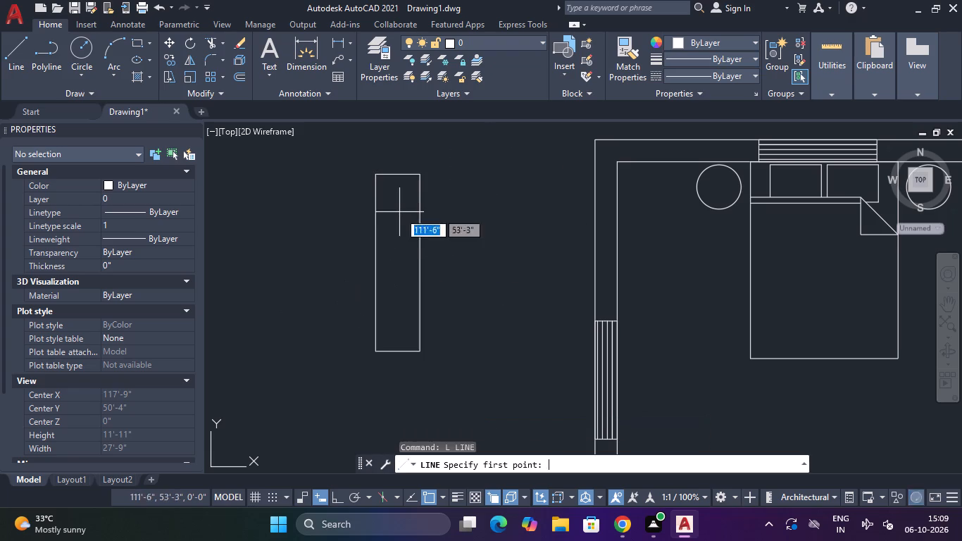
{"action": "key", "text": "F8"}
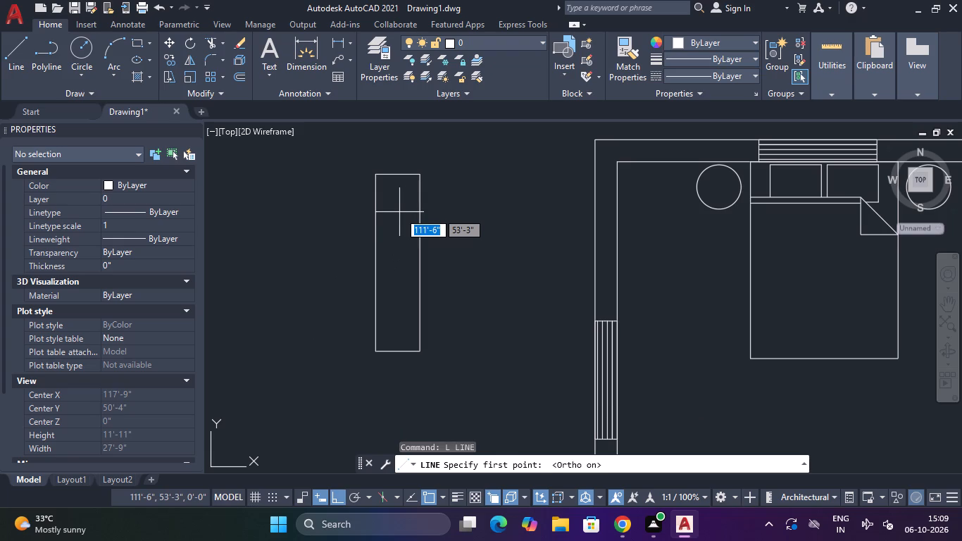
{"action": "left_click", "coordinate": [376, 175]}
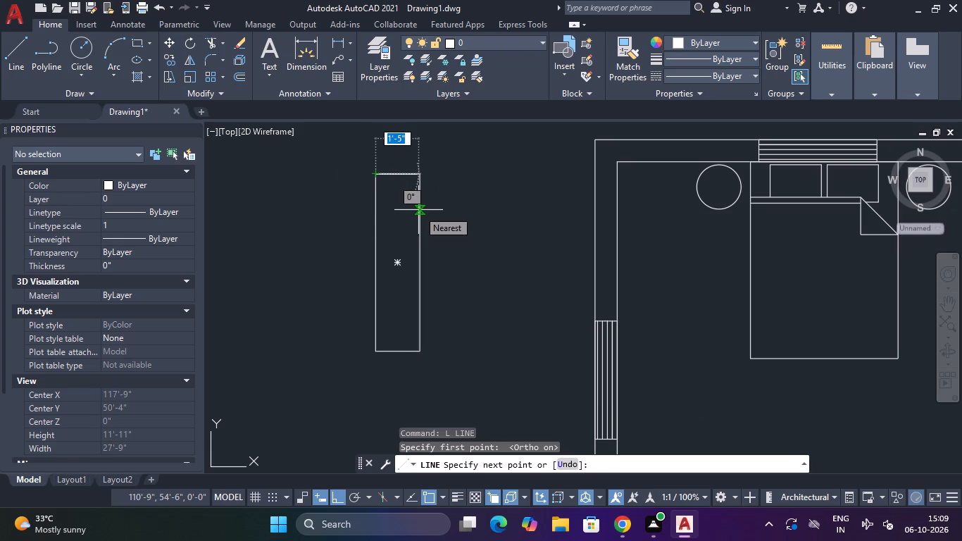
{"action": "key", "text": "F8"}
{"action": "left_click", "coordinate": [418, 210]}
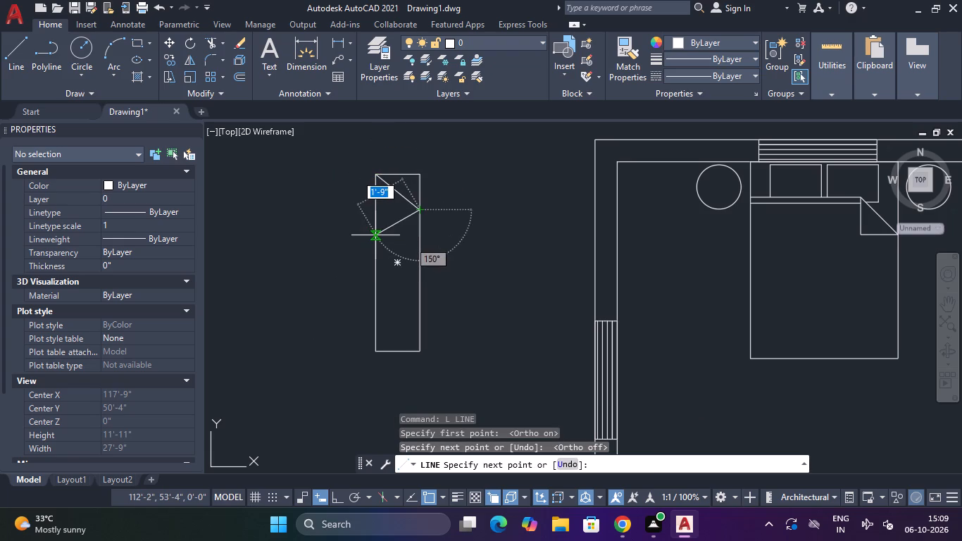
{"action": "left_click", "coordinate": [373, 241]}
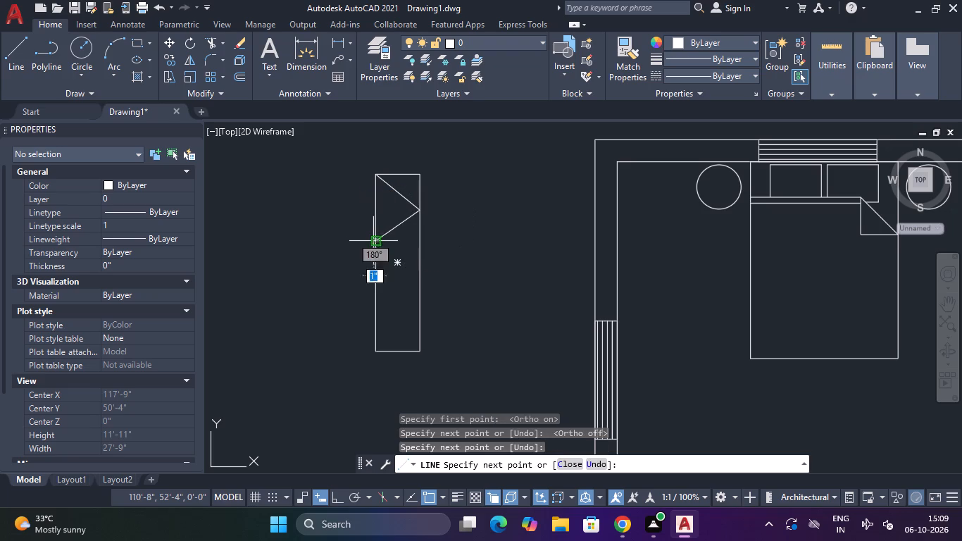
{"action": "left_click", "coordinate": [418, 279]}
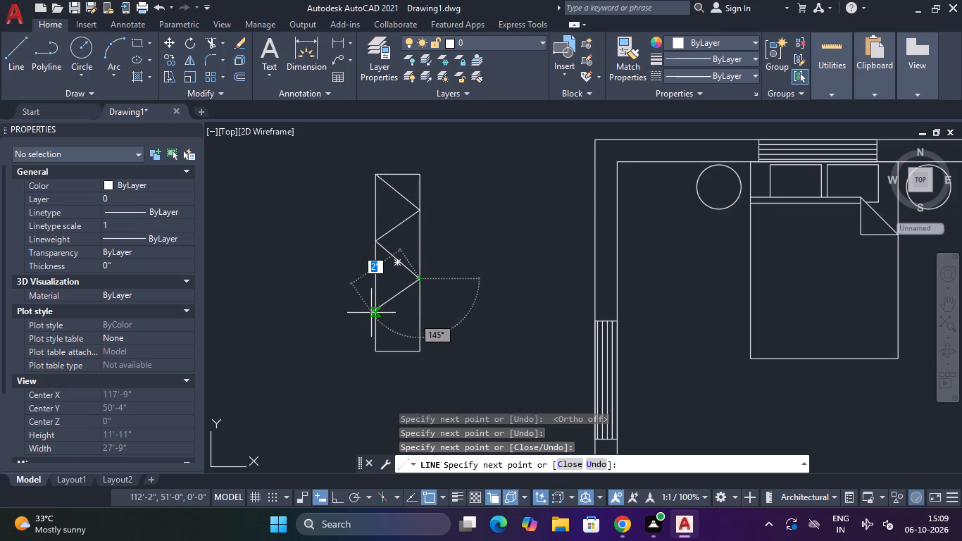
{"action": "left_click", "coordinate": [372, 308]}
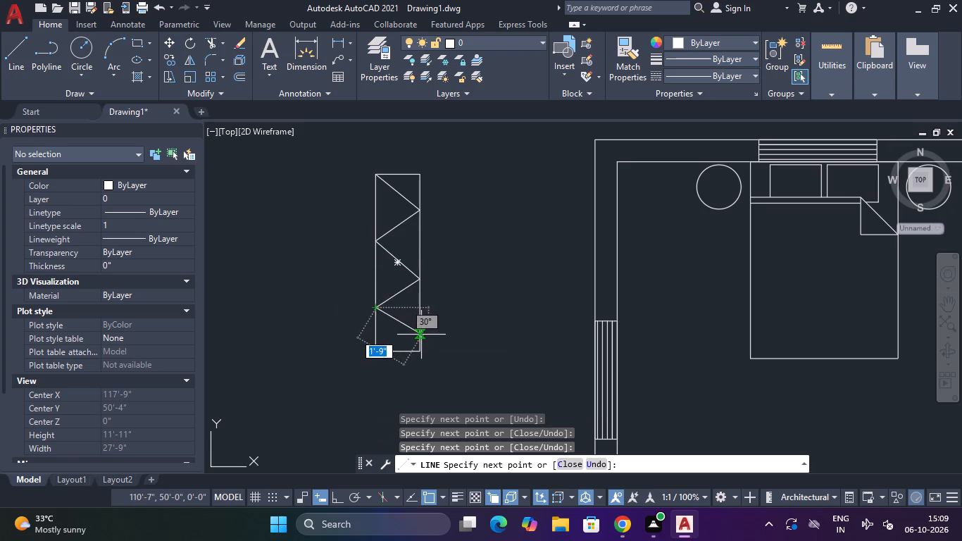
{"action": "left_click", "coordinate": [423, 341]}
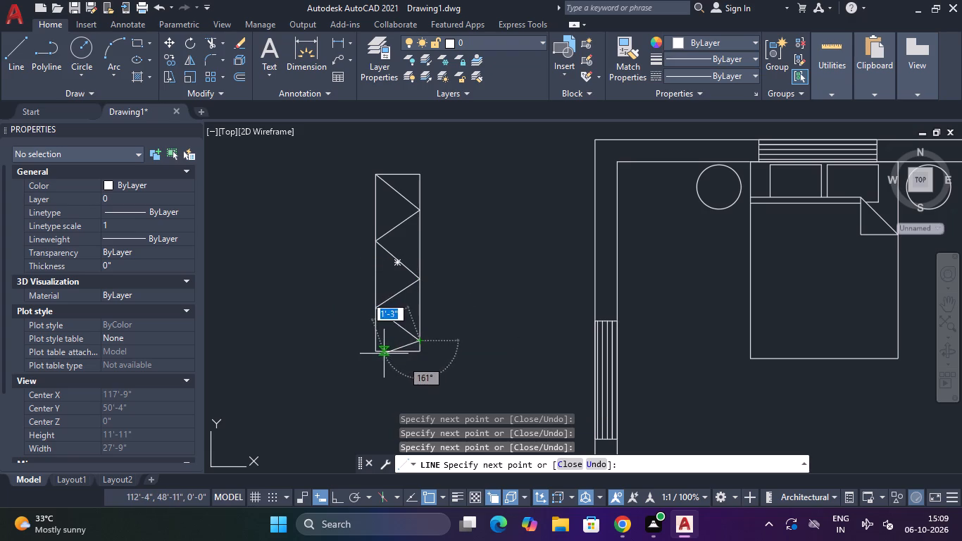
{"action": "left_click", "coordinate": [377, 348]}
{"action": "key", "text": "Escape"}
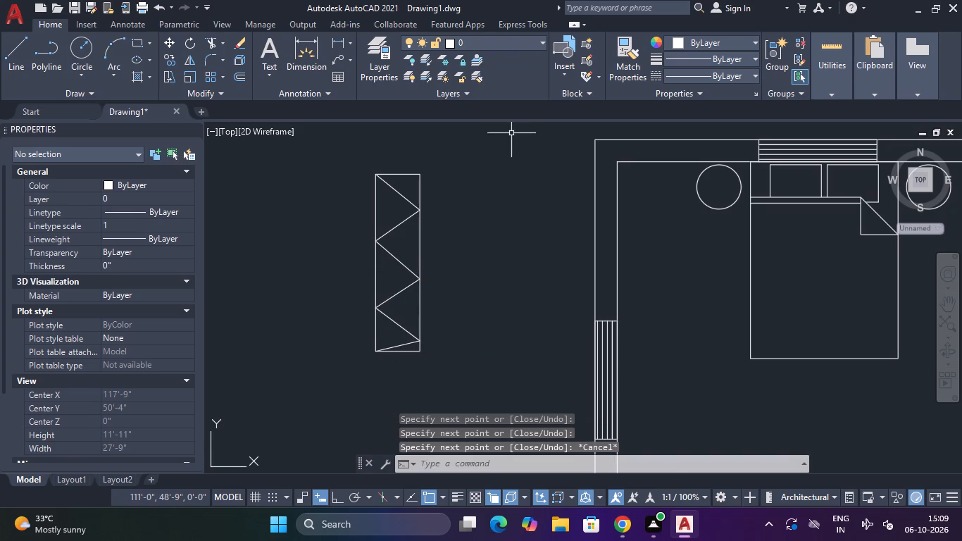
Copy the wardrobe with its zigzag into the top left corner of the upper left bedroom.
{"action": "left_click", "coordinate": [462, 135]}
{"action": "left_click", "coordinate": [358, 377]}
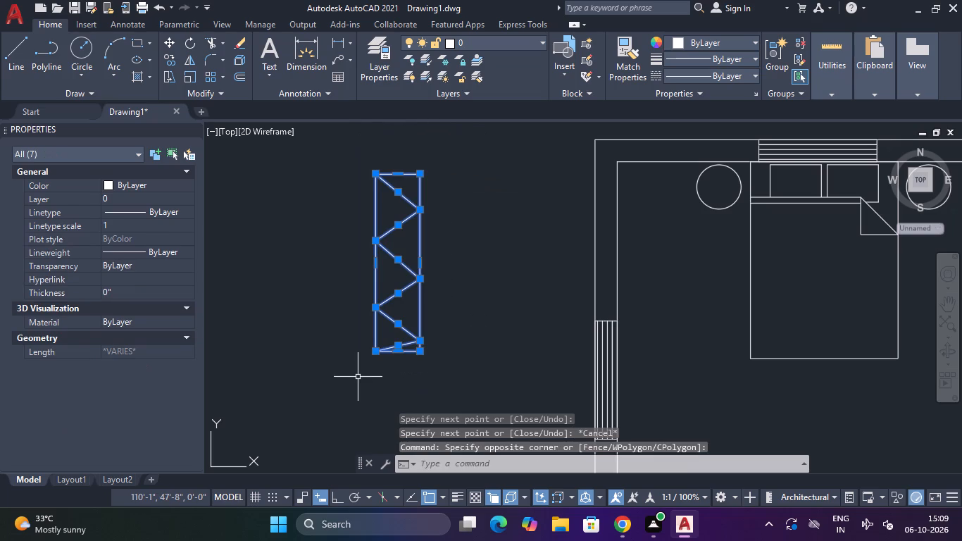
{"action": "type", "text": "CO"}
{"action": "key", "text": "space"}
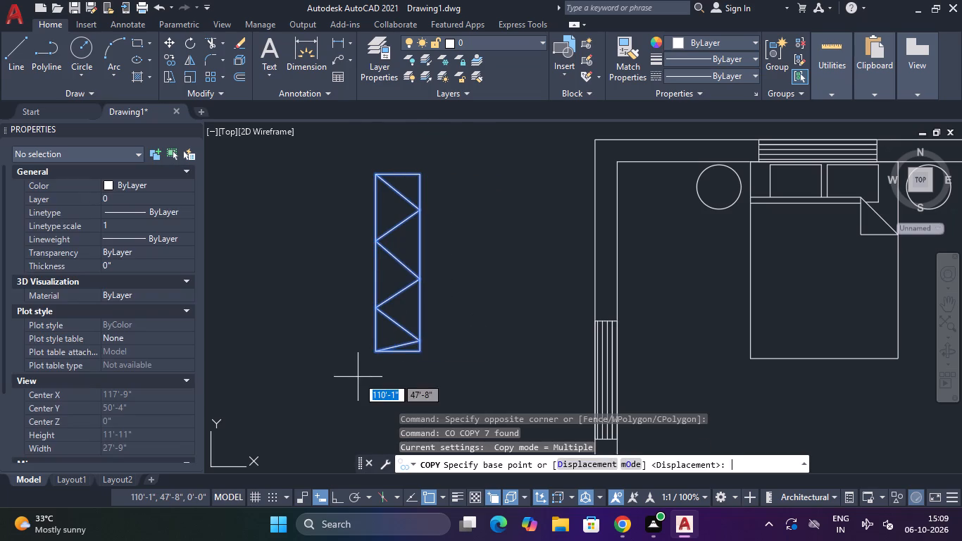
{"action": "left_click", "coordinate": [422, 177]}
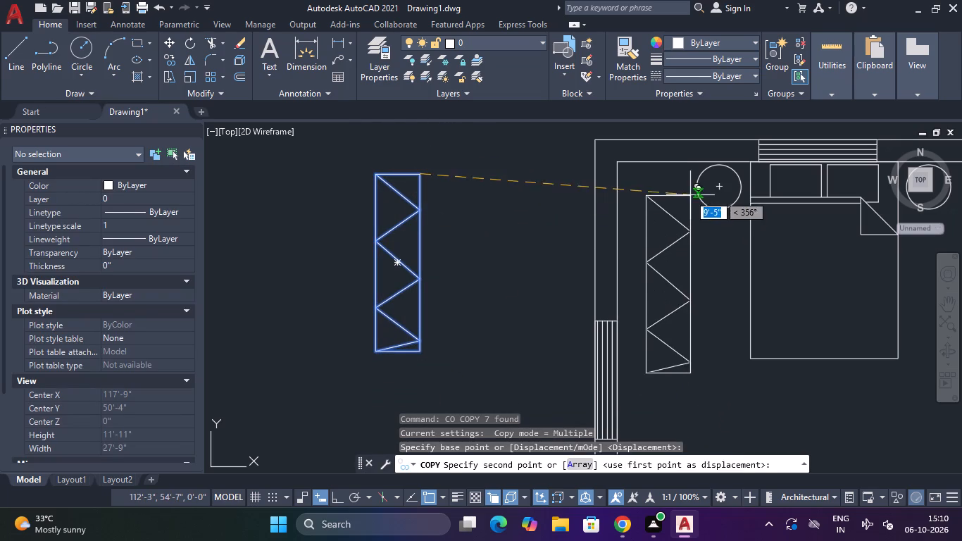
{"action": "left_click", "coordinate": [666, 166]}
Place another copy of the wardrobe along the left wall of the upper right bedroom, starting just below the bedside table.
{"action": "scroll", "coordinate": [706, 290], "scroll_direction": "down", "scroll_amount": 1}
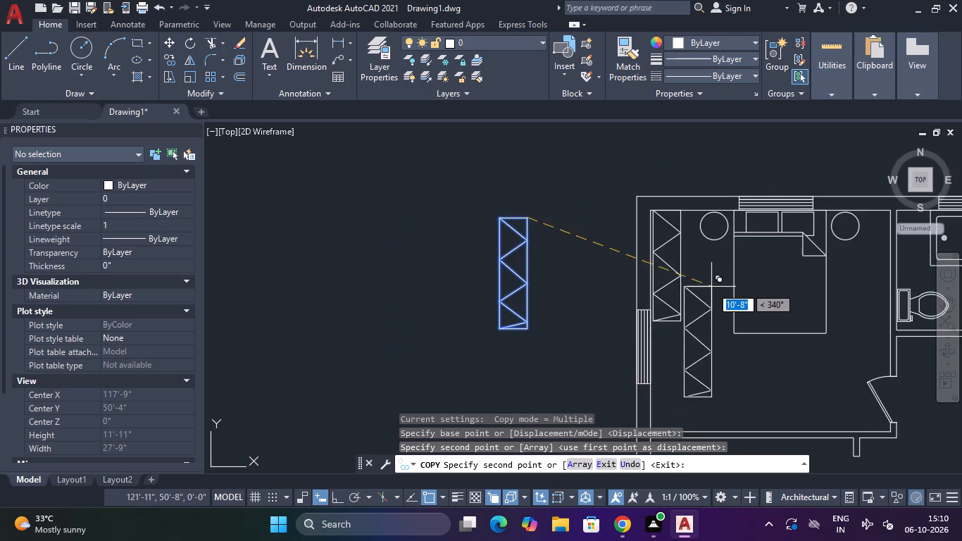
{"action": "middle_click_drag", "start_coordinate": [711, 287], "coordinate": [558, 210]}
{"action": "middle_click_drag", "start_coordinate": [836, 299], "coordinate": [487, 232]}
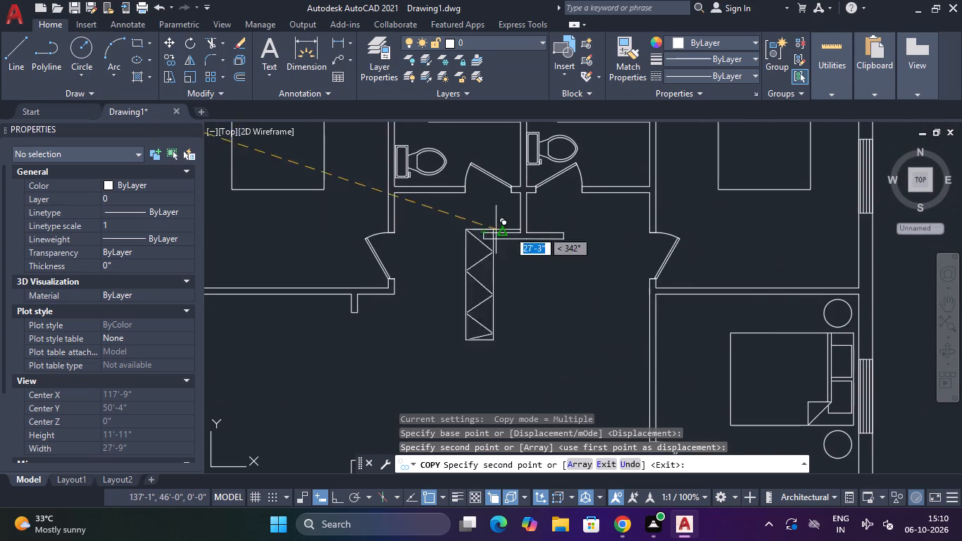
{"action": "middle_click_drag", "start_coordinate": [777, 235], "coordinate": [742, 403]}
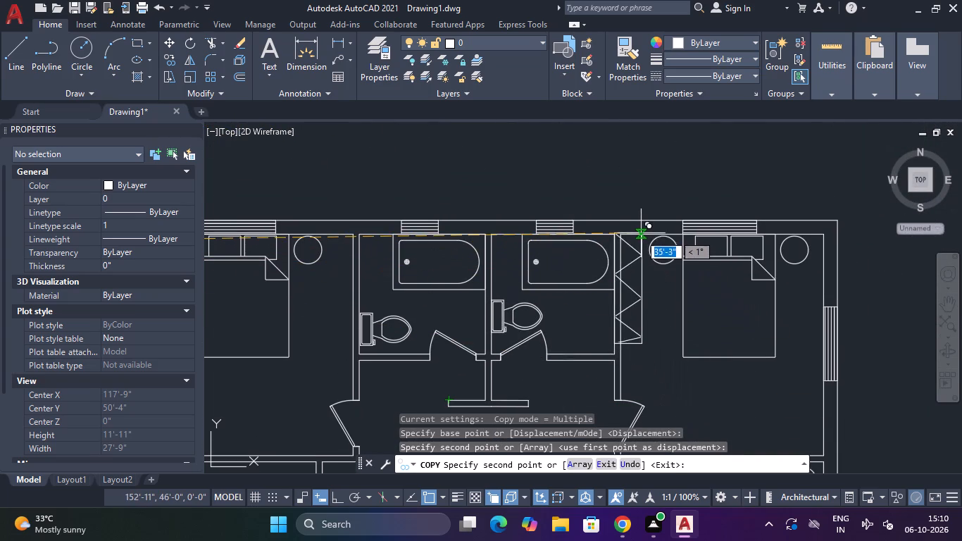
{"action": "scroll", "coordinate": [646, 240], "scroll_direction": "up", "scroll_amount": 2}
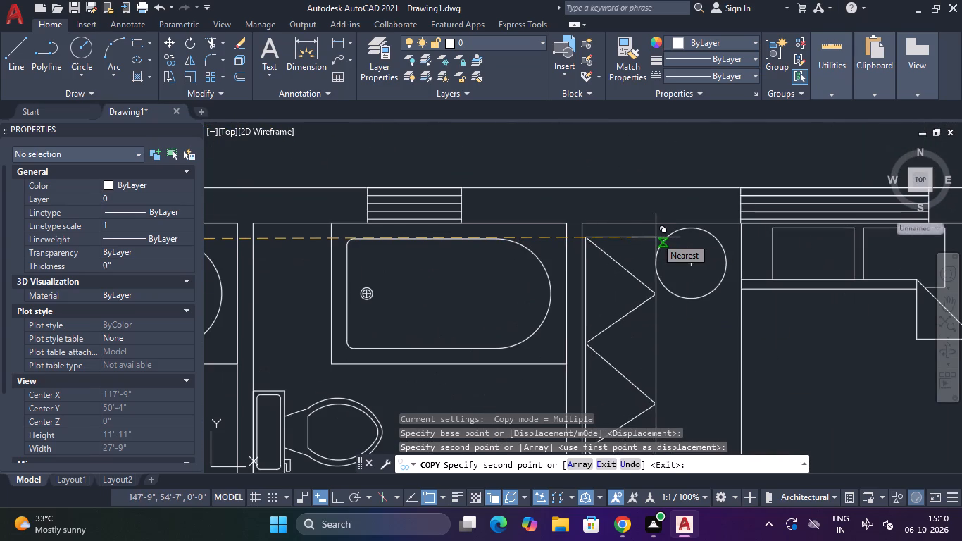
{"action": "middle_click_drag", "start_coordinate": [653, 263], "coordinate": [676, 180]}
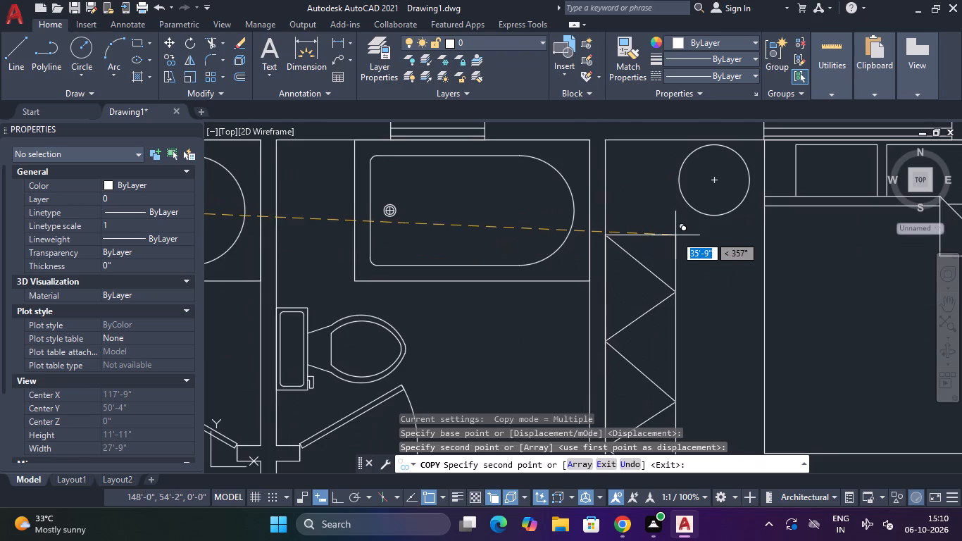
{"action": "middle_click_drag", "start_coordinate": [677, 227], "coordinate": [706, 150]}
{"action": "scroll", "coordinate": [711, 191], "scroll_direction": "down", "scroll_amount": 1}
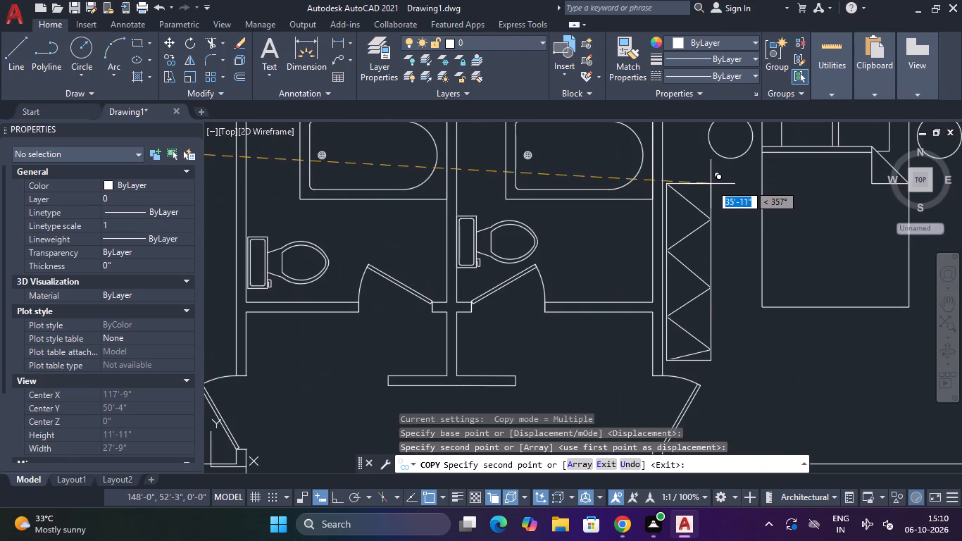
{"action": "left_click", "coordinate": [711, 177]}
Place one more copy of the upright wardrobe in the open central hall and finish copying.
{"action": "scroll", "coordinate": [724, 194], "scroll_direction": "down", "scroll_amount": 2}
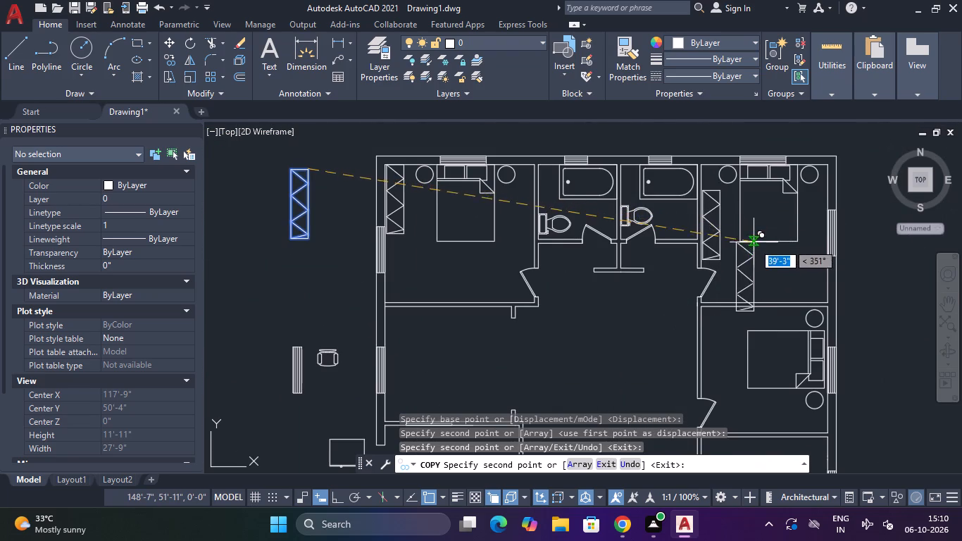
{"action": "middle_click_drag", "start_coordinate": [635, 282], "coordinate": [637, 174]}
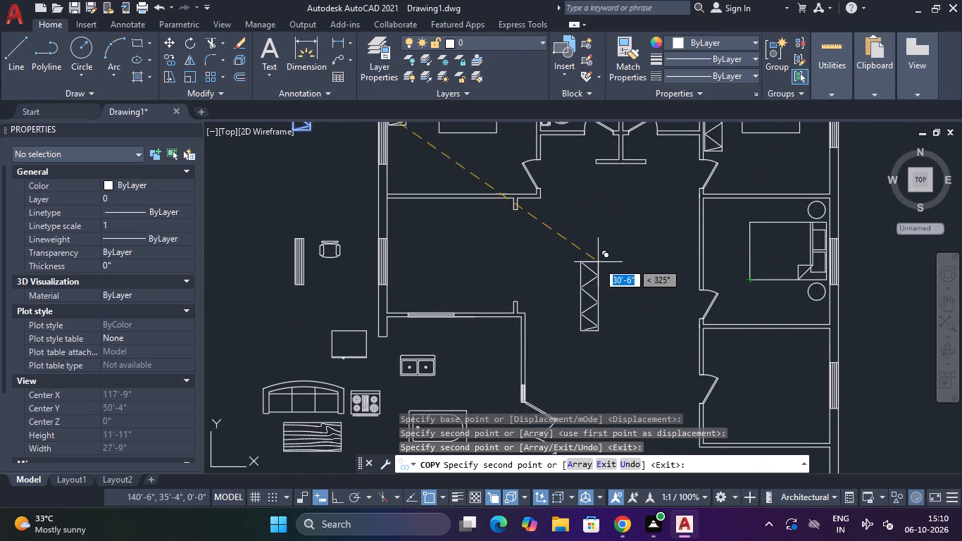
{"action": "left_click", "coordinate": [609, 257]}
{"action": "key", "text": "Escape"}
Rotate the wardrobe copy in the hall a quarter turn about its top right corner so it lies horizontally.
{"action": "left_click", "coordinate": [643, 232]}
{"action": "left_click", "coordinate": [587, 347]}
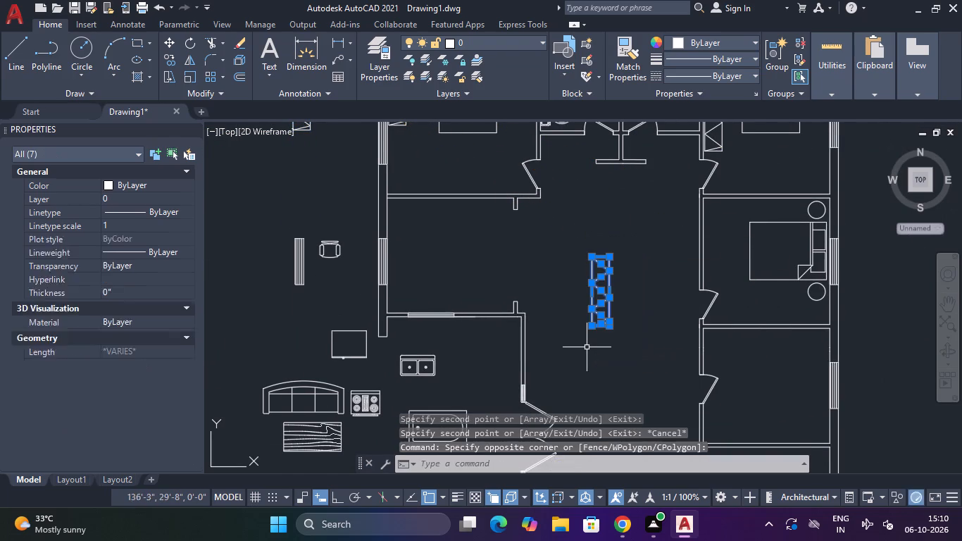
{"action": "type", "text": "RO"}
{"action": "key", "text": "space"}
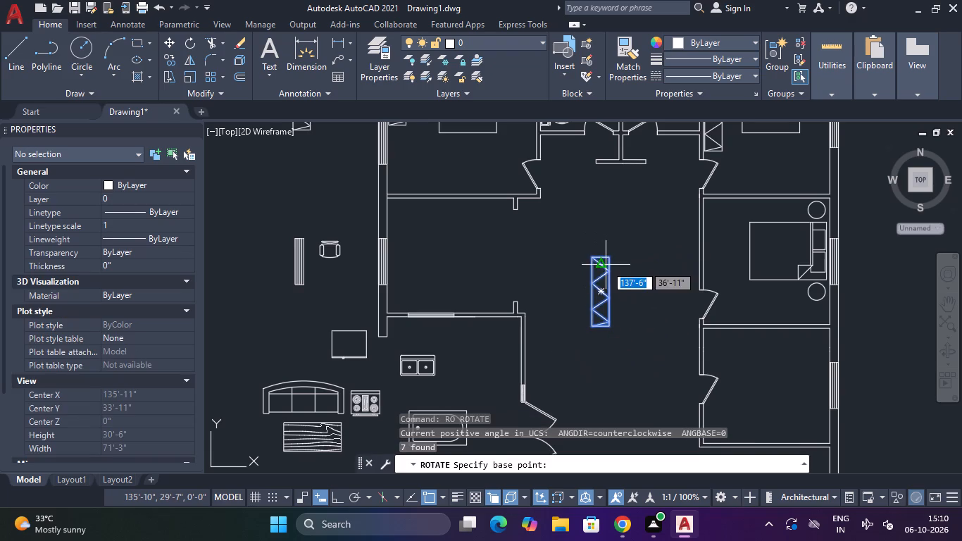
{"action": "left_click", "coordinate": [610, 253]}
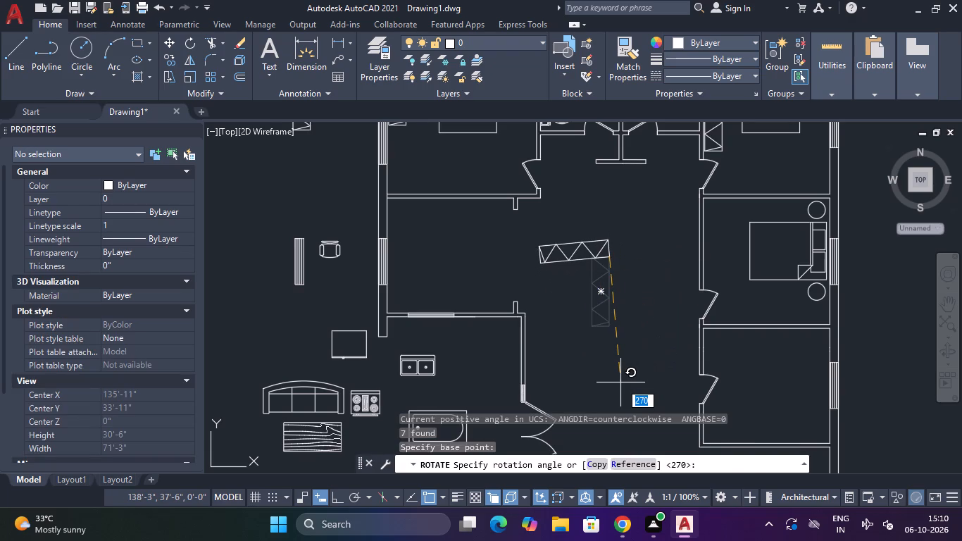
{"action": "key", "text": "F8"}
{"action": "scroll", "coordinate": [596, 326], "scroll_direction": "down", "scroll_amount": 1}
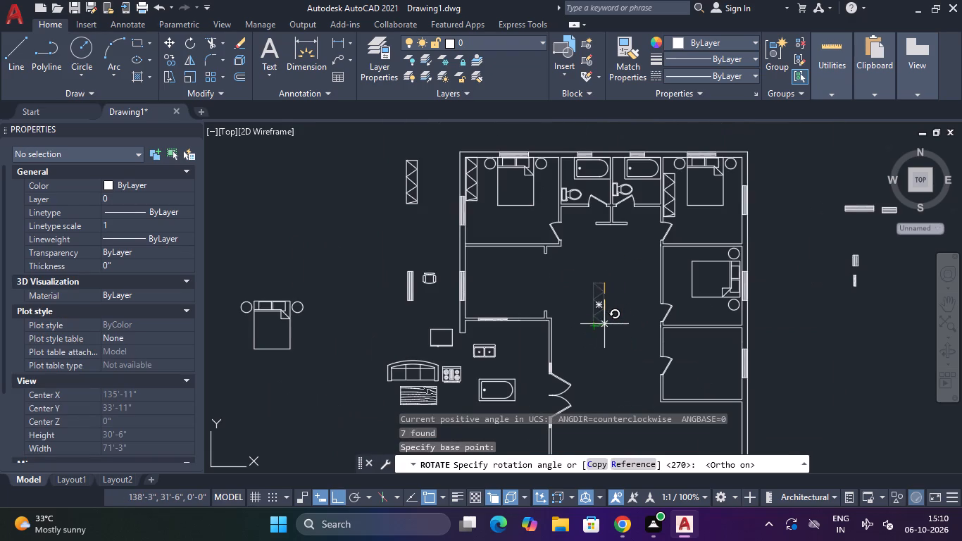
{"action": "left_click", "coordinate": [611, 321]}
{"action": "key", "text": "Escape"}
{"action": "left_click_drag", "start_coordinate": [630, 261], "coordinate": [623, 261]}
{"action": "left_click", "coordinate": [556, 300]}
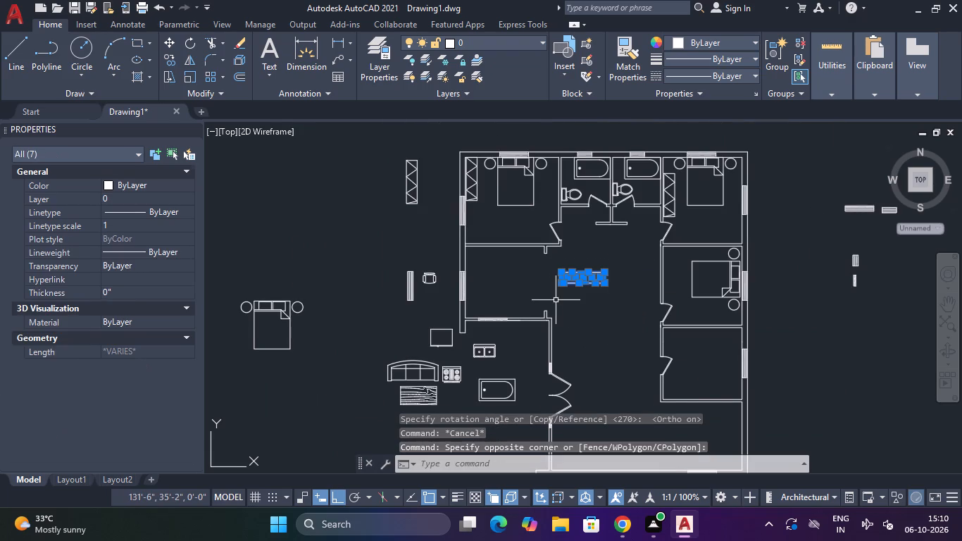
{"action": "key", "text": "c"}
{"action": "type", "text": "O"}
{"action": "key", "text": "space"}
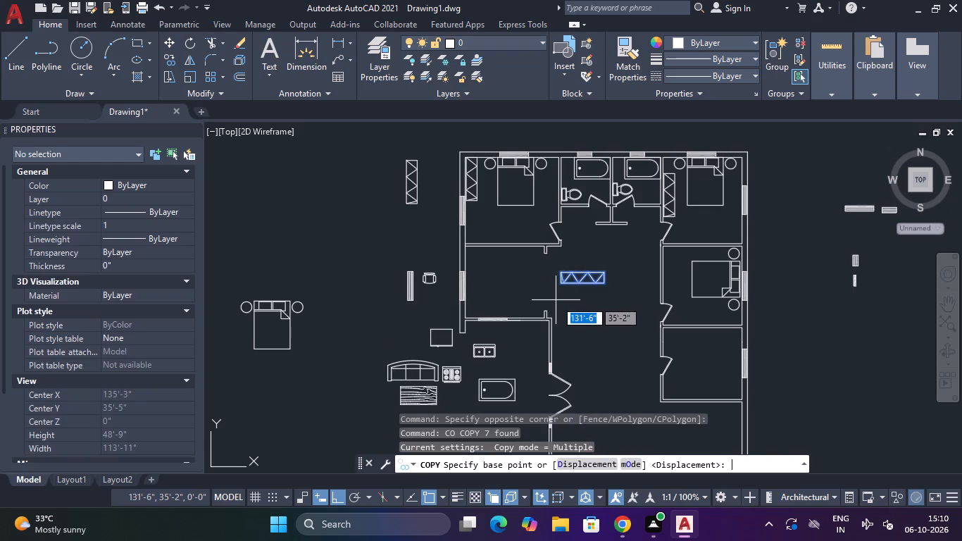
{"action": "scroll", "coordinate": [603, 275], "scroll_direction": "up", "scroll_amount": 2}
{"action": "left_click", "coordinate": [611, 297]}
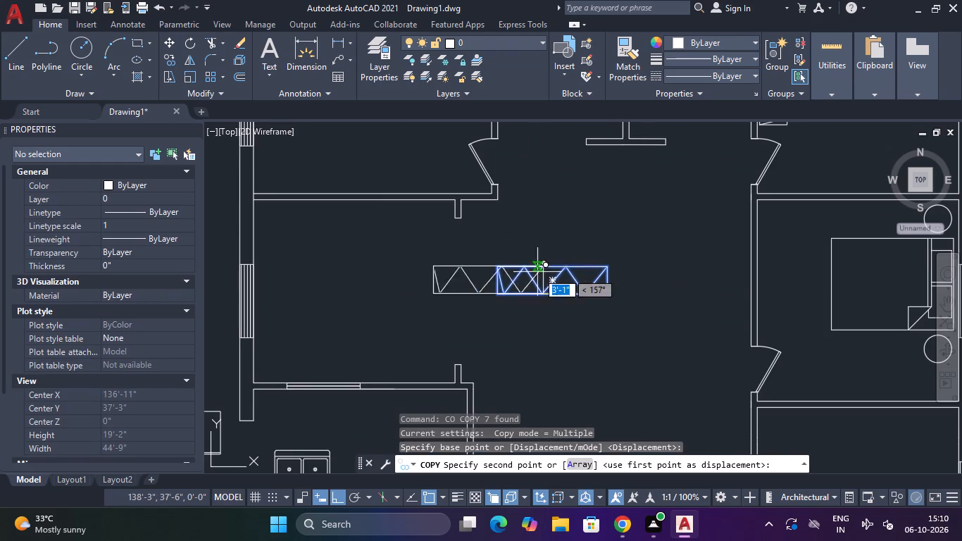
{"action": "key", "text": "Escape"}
Copy the horizontal wardrobe from its bottom left corner into the lower left corner of the upper left bedroom.
{"action": "left_click", "coordinate": [640, 242]}
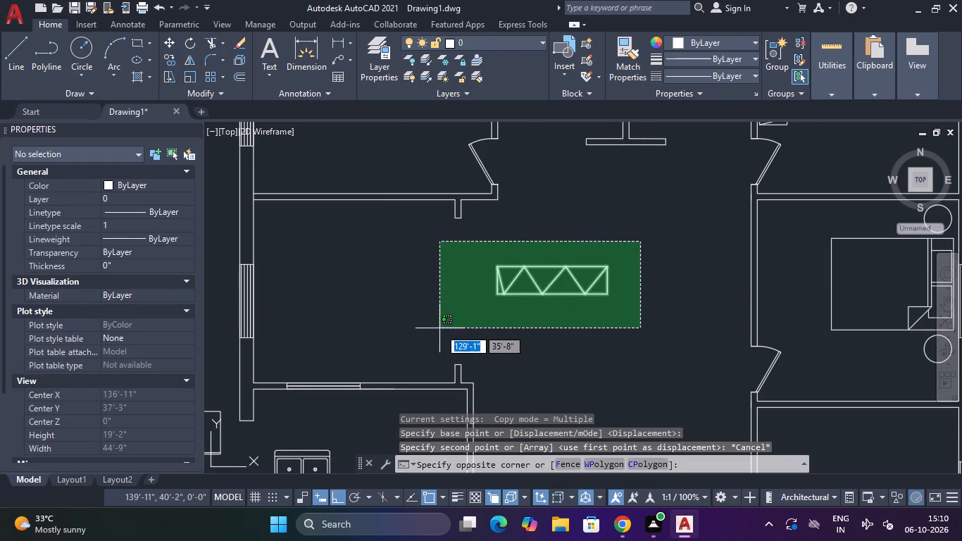
{"action": "left_click", "coordinate": [487, 329]}
{"action": "key", "text": "c"}
{"action": "type", "text": "O"}
{"action": "key", "text": "space"}
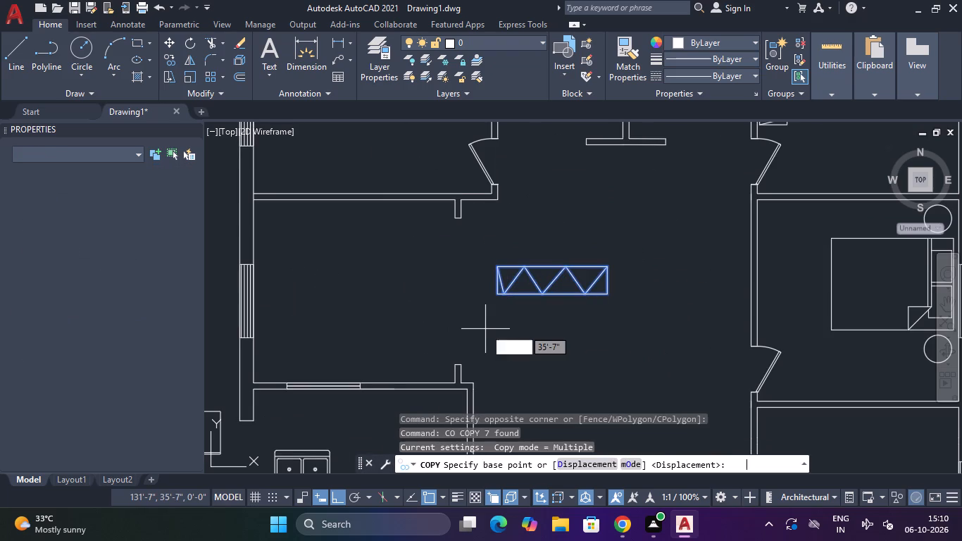
{"action": "left_click", "coordinate": [497, 294]}
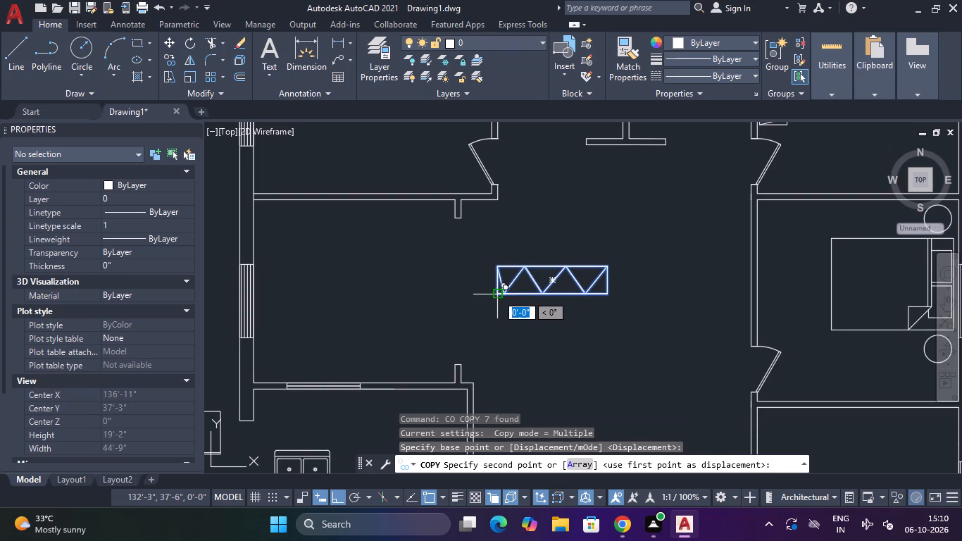
{"action": "key", "text": "F8"}
{"action": "middle_click_drag", "start_coordinate": [461, 263], "coordinate": [546, 394]}
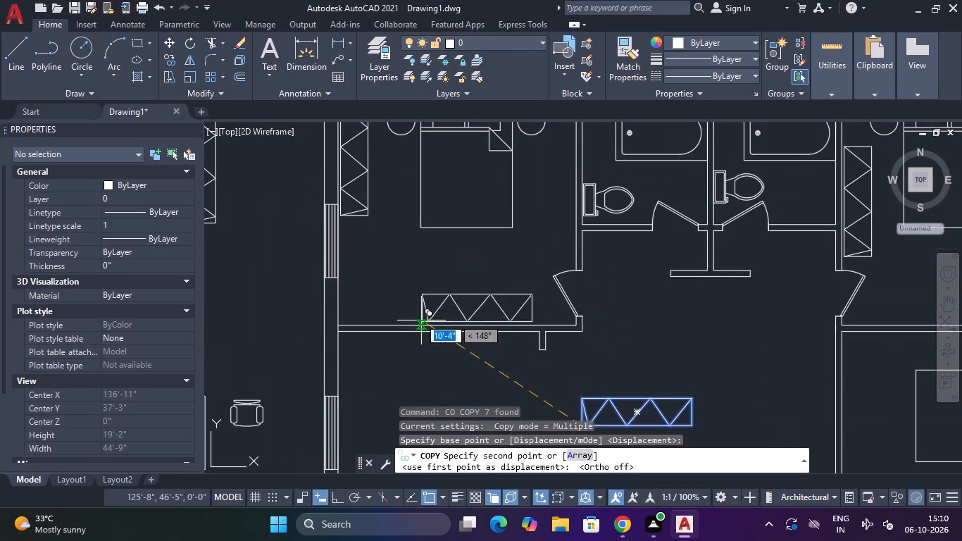
{"action": "scroll", "coordinate": [351, 310], "scroll_direction": "up", "scroll_amount": 2}
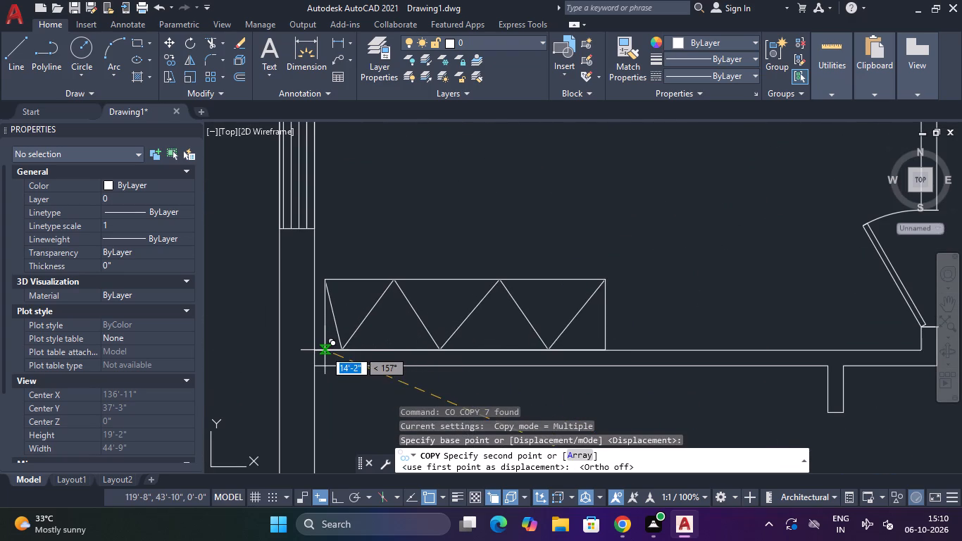
{"action": "left_click", "coordinate": [318, 347]}
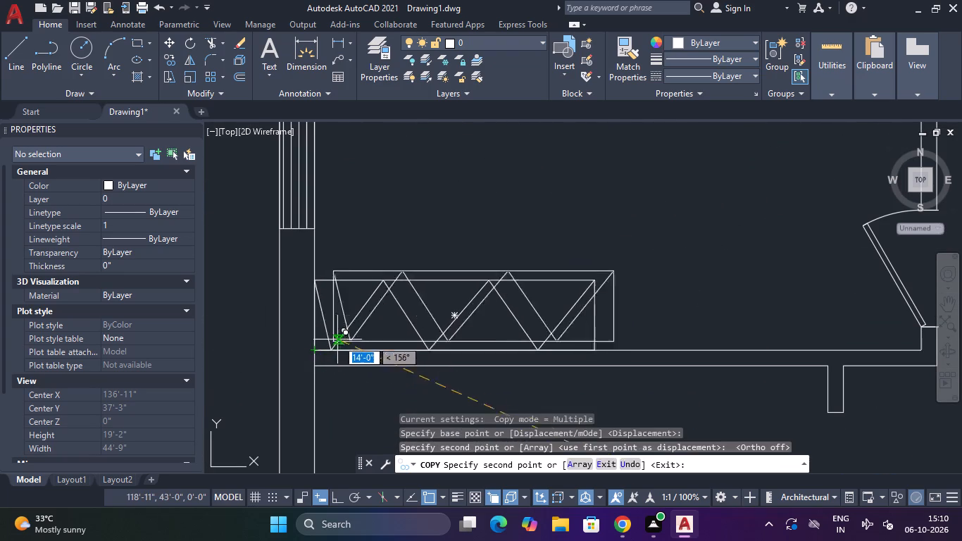
Place another copy of the horizontal wardrobe along the bottom wall of the upper right bedroom, at its right end.
{"action": "scroll", "coordinate": [606, 287], "scroll_direction": "down", "scroll_amount": 3}
{"action": "middle_click_drag", "start_coordinate": [606, 287], "coordinate": [302, 330]}
{"action": "scroll", "coordinate": [590, 339], "scroll_direction": "up", "scroll_amount": 2}
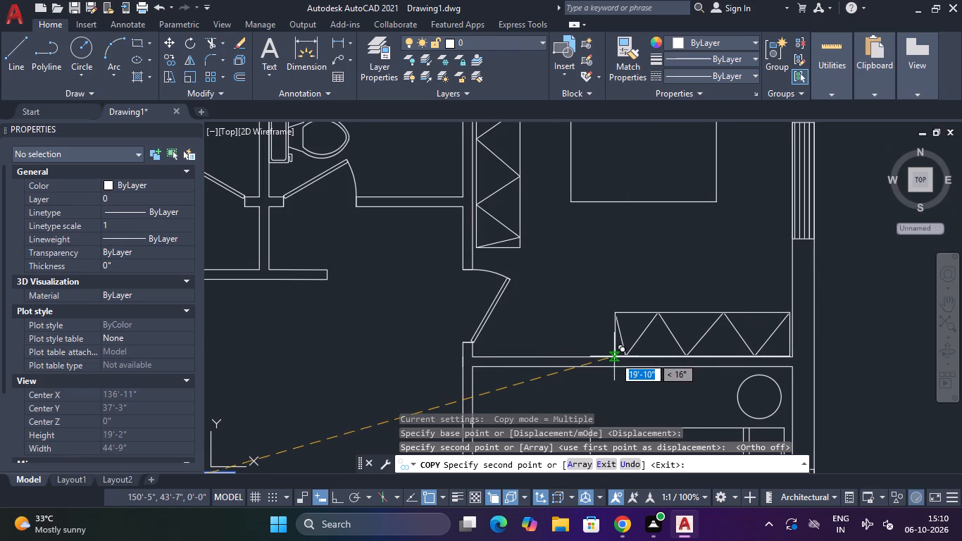
{"action": "left_click", "coordinate": [614, 356]}
Place another horizontal wardrobe copy along the bottom wall of the middle right bedroom, at its right end, and finish copying.
{"action": "scroll", "coordinate": [614, 356], "scroll_direction": "down", "scroll_amount": 2}
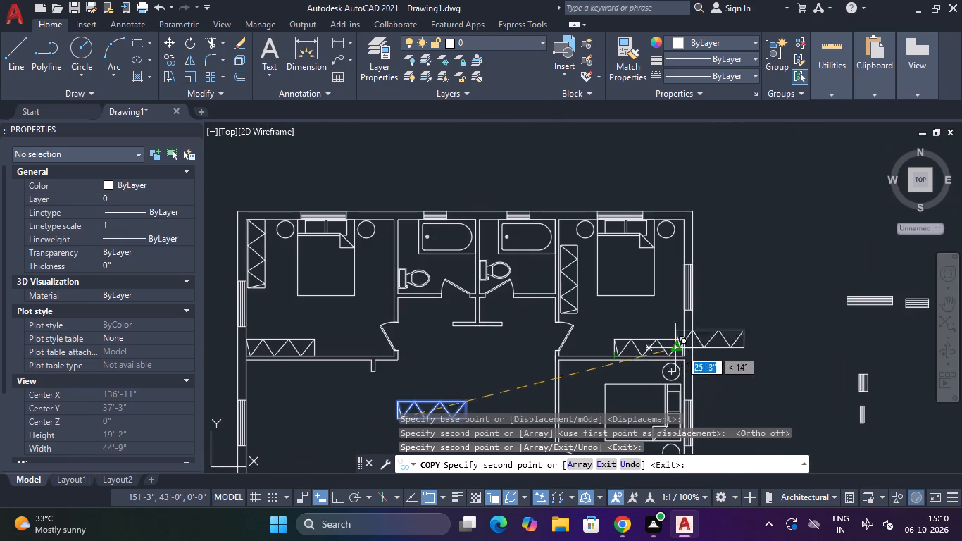
{"action": "middle_click_drag", "start_coordinate": [680, 349], "coordinate": [666, 201]}
{"action": "scroll", "coordinate": [597, 331], "scroll_direction": "up", "scroll_amount": 2}
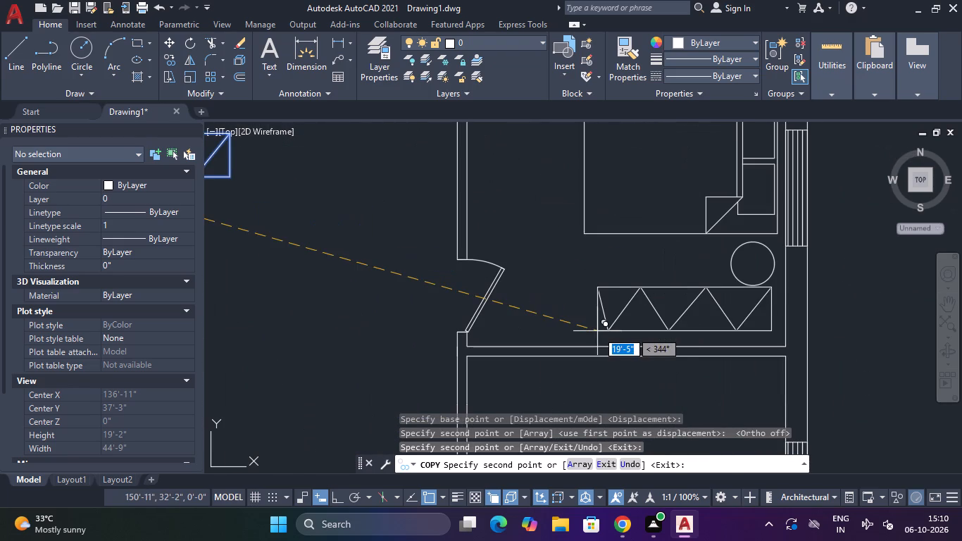
{"action": "left_click", "coordinate": [608, 343]}
{"action": "scroll", "coordinate": [604, 344], "scroll_direction": "down", "scroll_amount": 1}
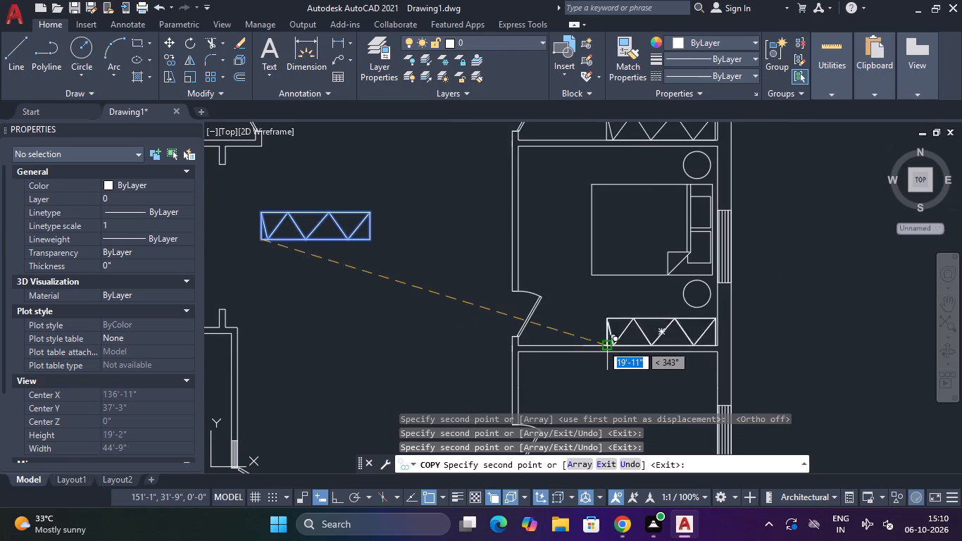
{"action": "middle_click_drag", "start_coordinate": [420, 312], "coordinate": [454, 232]}
{"action": "scroll", "coordinate": [473, 211], "scroll_direction": "down", "scroll_amount": 2}
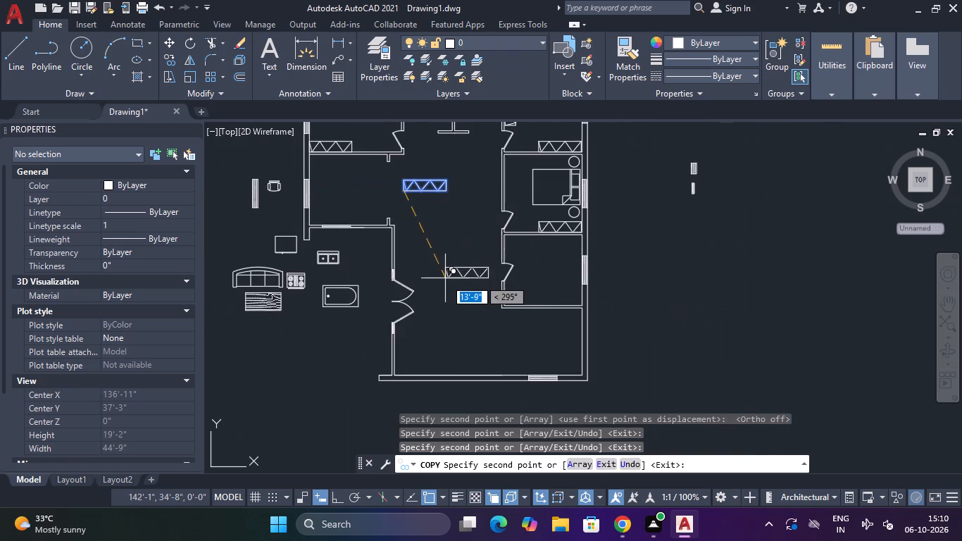
{"action": "middle_click_drag", "start_coordinate": [454, 267], "coordinate": [505, 330]}
{"action": "key", "text": "Escape"}
Erase the leftover horizontal wardrobe in the central hall, including all of its zigzag lines.
{"action": "left_click_drag", "start_coordinate": [527, 235], "coordinate": [516, 236]}
{"action": "left_click", "coordinate": [480, 249]}
{"action": "key", "text": "Delete"}
{"action": "left_click_drag", "start_coordinate": [516, 212], "coordinate": [506, 211]}
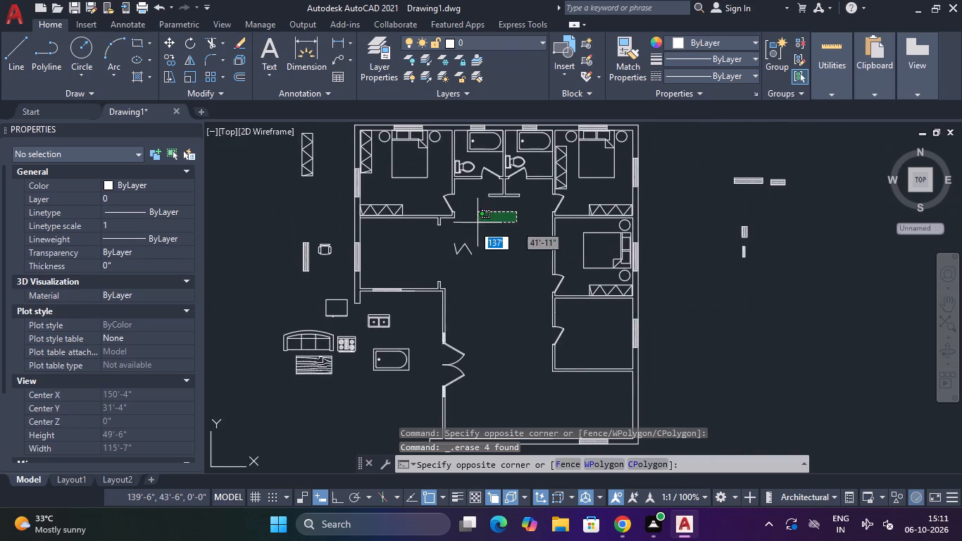
{"action": "key", "text": "Escape"}
{"action": "left_click", "coordinate": [483, 244]}
{"action": "left_click", "coordinate": [439, 262]}
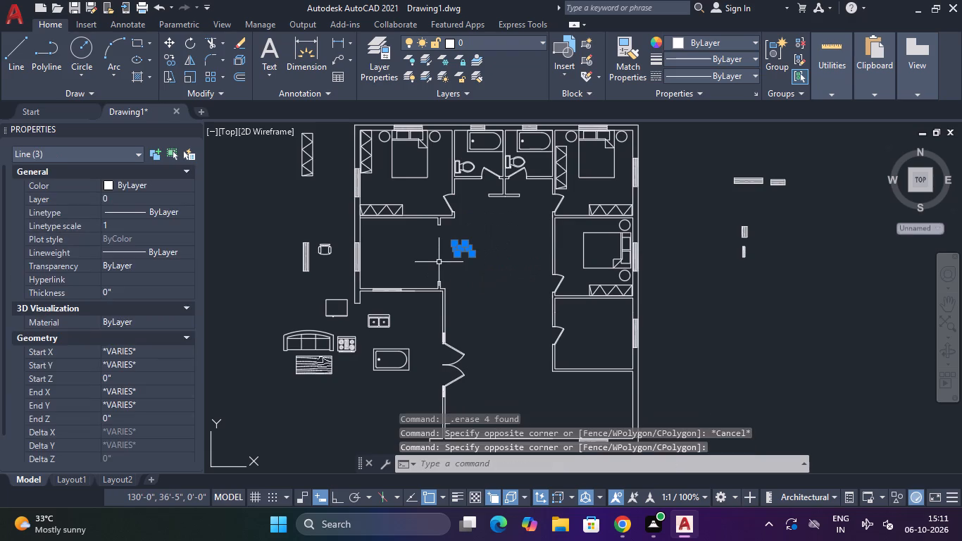
{"action": "key", "text": "Delete"}
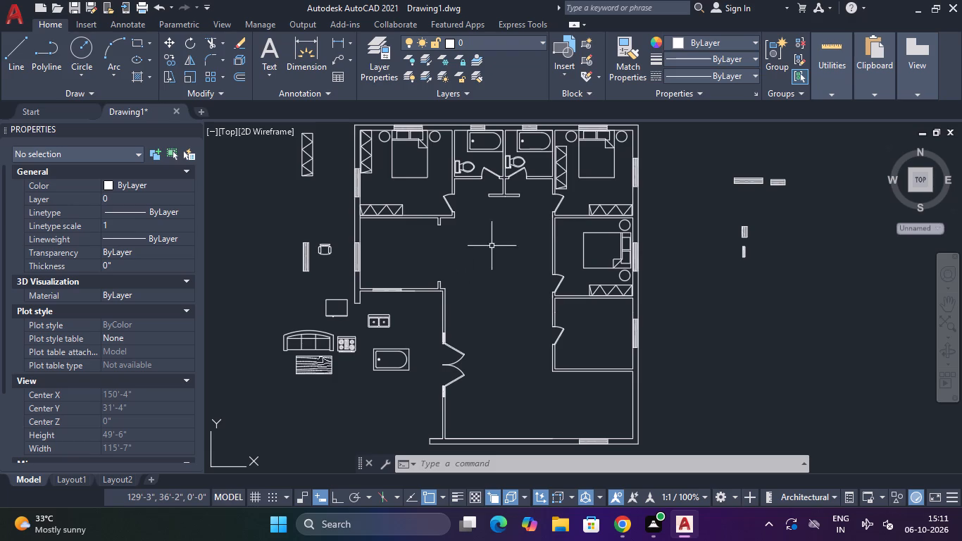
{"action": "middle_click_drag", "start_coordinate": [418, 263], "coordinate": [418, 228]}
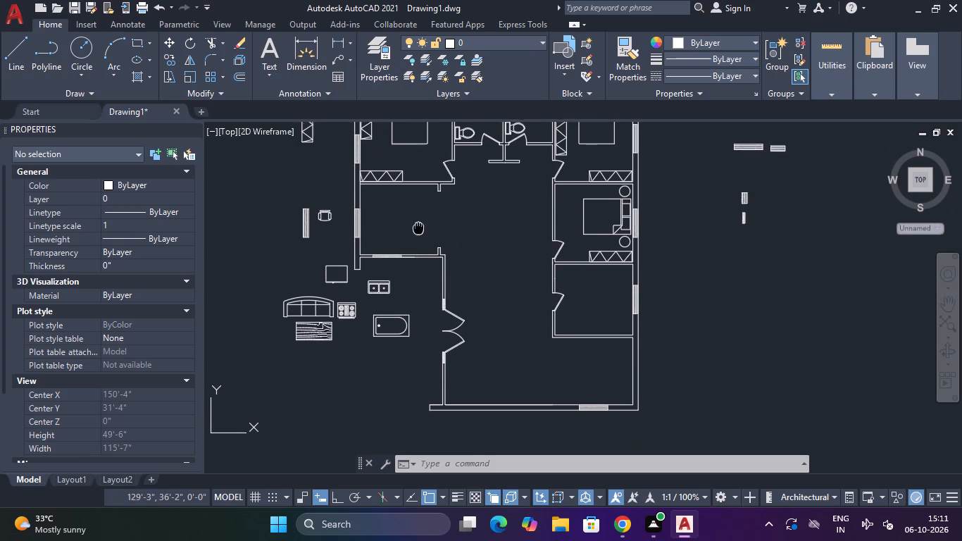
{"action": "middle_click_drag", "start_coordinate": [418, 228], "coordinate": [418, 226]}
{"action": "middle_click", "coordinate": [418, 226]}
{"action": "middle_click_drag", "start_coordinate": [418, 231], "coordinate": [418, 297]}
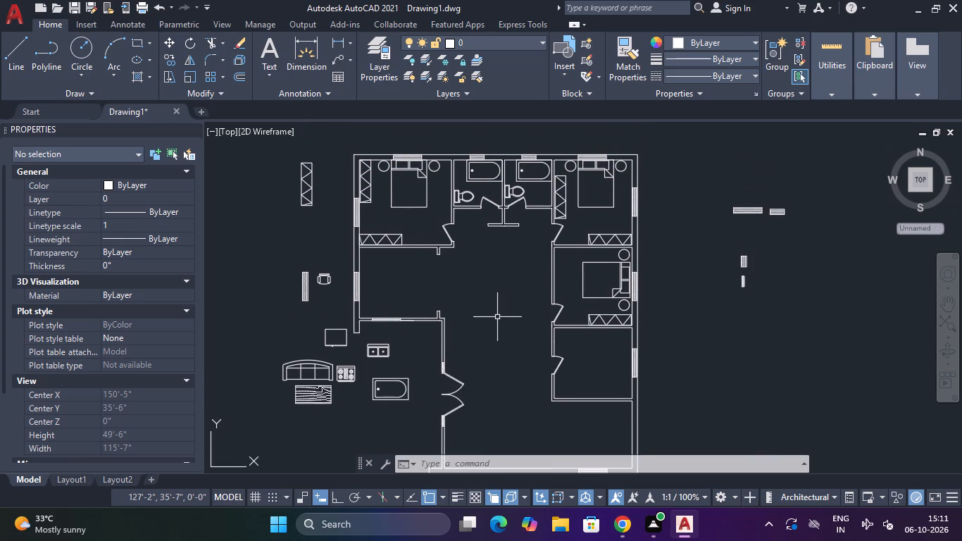
Scale down the roundback sofa outside the plan to roughly 70 percent of its size, about its lower left corner.
{"action": "middle_click_drag", "start_coordinate": [496, 318], "coordinate": [490, 220]}
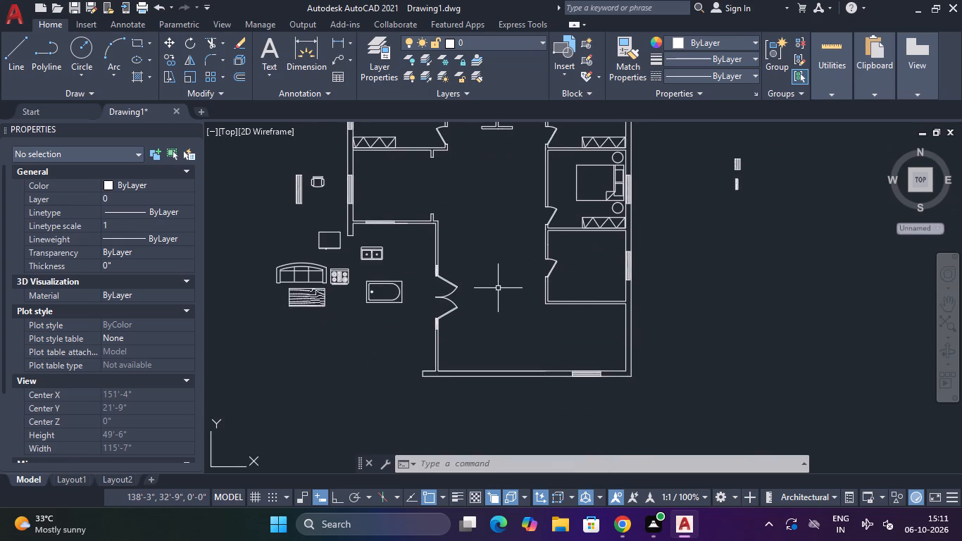
{"action": "middle_click_drag", "start_coordinate": [505, 287], "coordinate": [589, 283]}
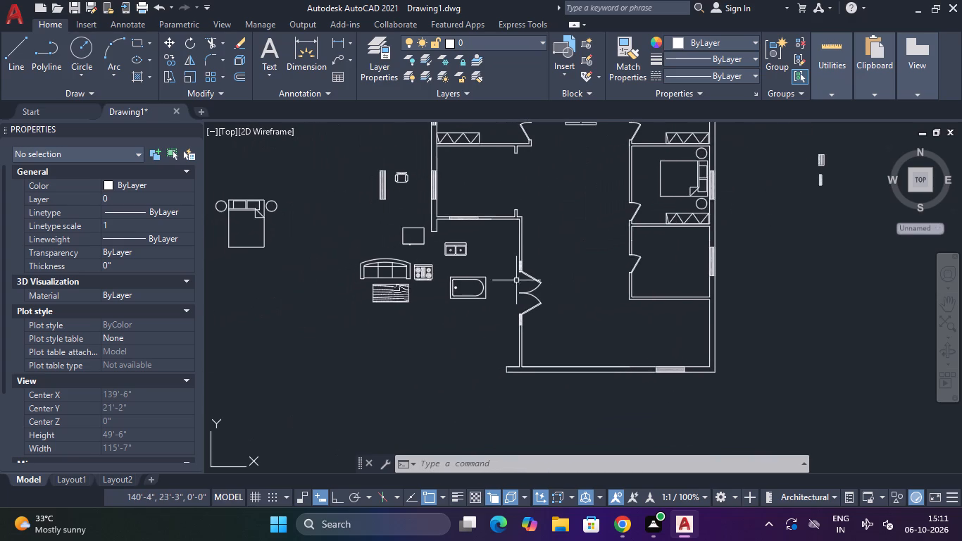
{"action": "scroll", "coordinate": [413, 270], "scroll_direction": "up", "scroll_amount": 2}
{"action": "left_click", "coordinate": [401, 237]}
{"action": "left_click", "coordinate": [302, 279]}
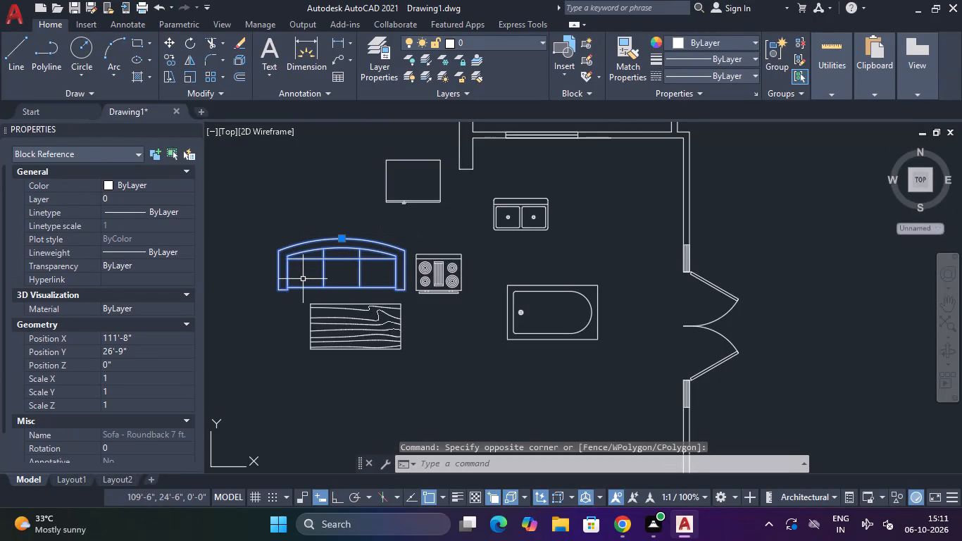
{"action": "type", "text": "SC"}
{"action": "key", "text": "space"}
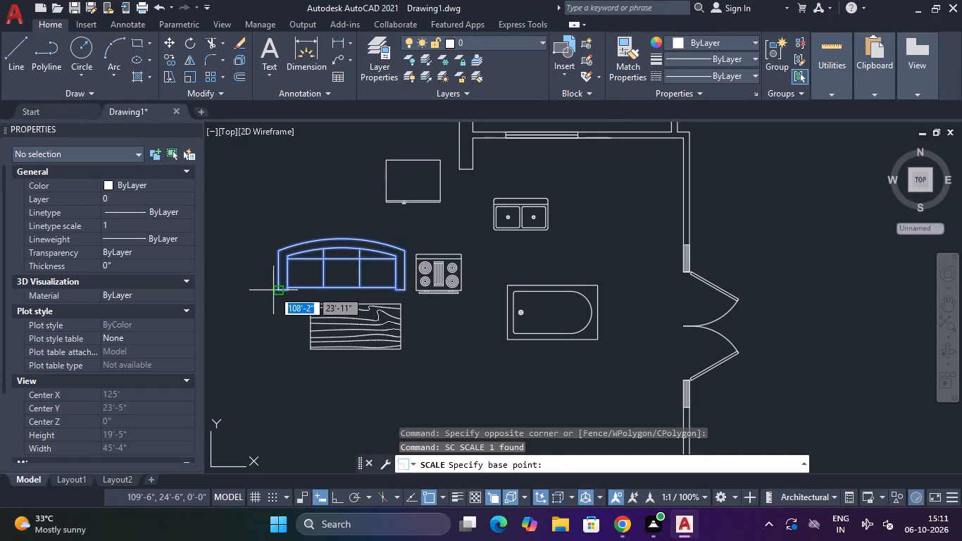
{"action": "left_click", "coordinate": [276, 291]}
{"action": "left_click", "coordinate": [329, 285]}
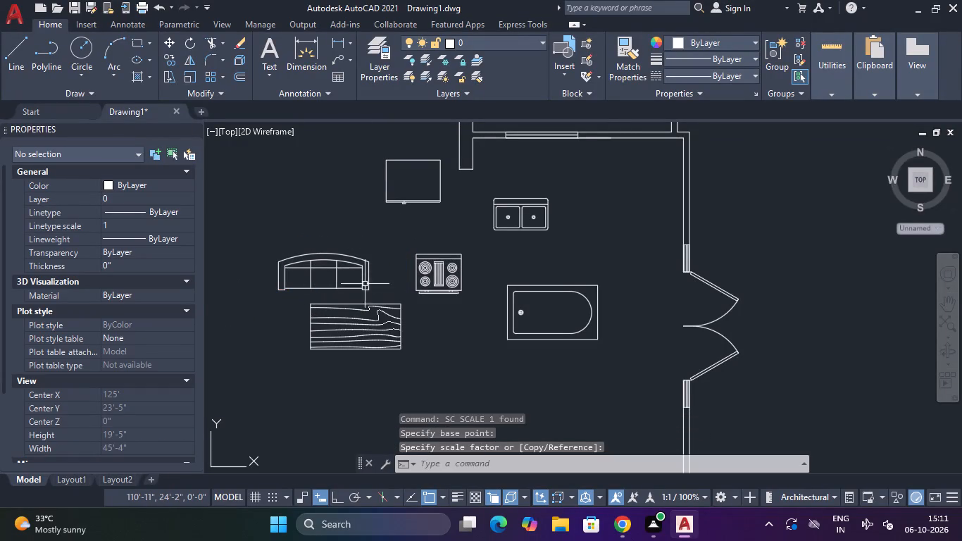
Copy the reduced sofa from its top midpoint into the small room below the middle right bedroom, near the top wall.
{"action": "left_click_drag", "start_coordinate": [394, 247], "coordinate": [382, 249]}
{"action": "left_click", "coordinate": [320, 285]}
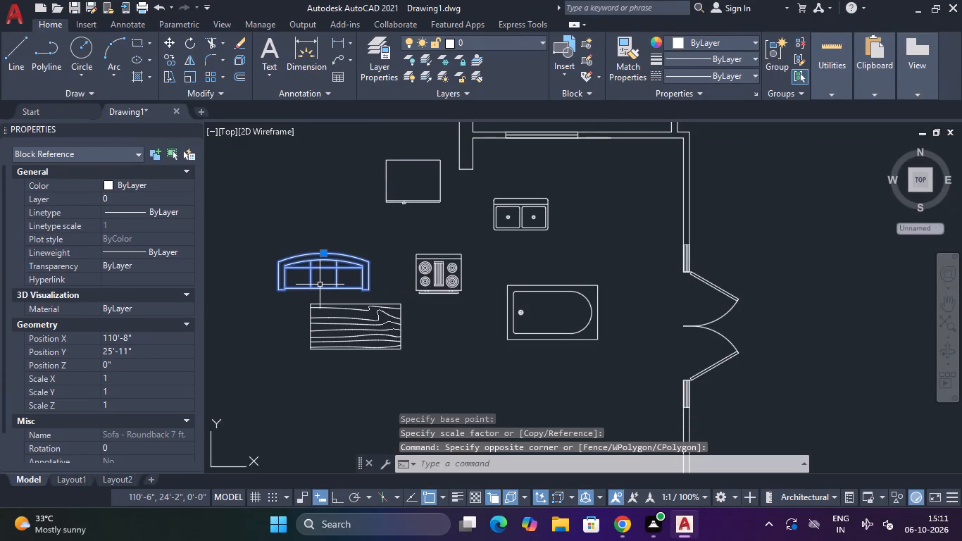
{"action": "key", "text": "m"}
{"action": "key", "text": "BackSpace"}
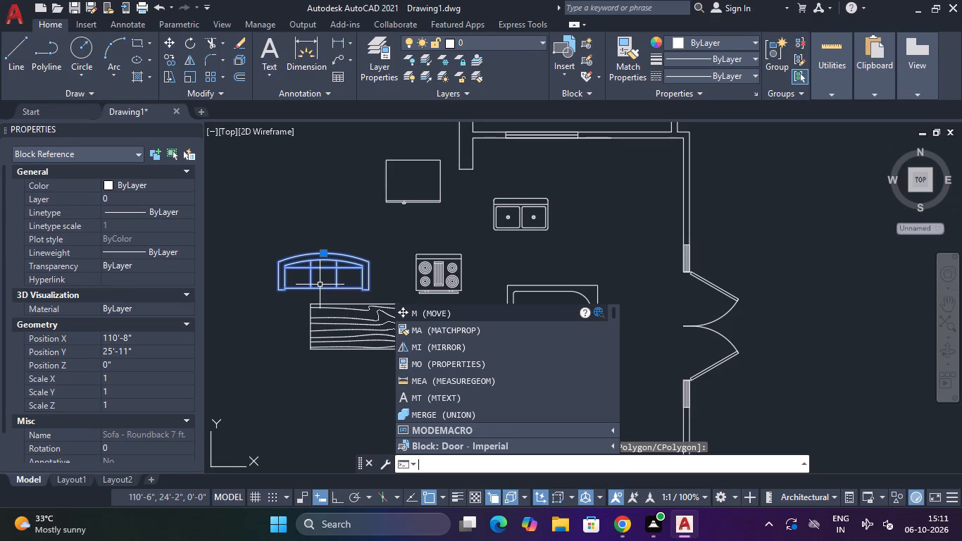
{"action": "type", "text": "CO"}
{"action": "key", "text": "space"}
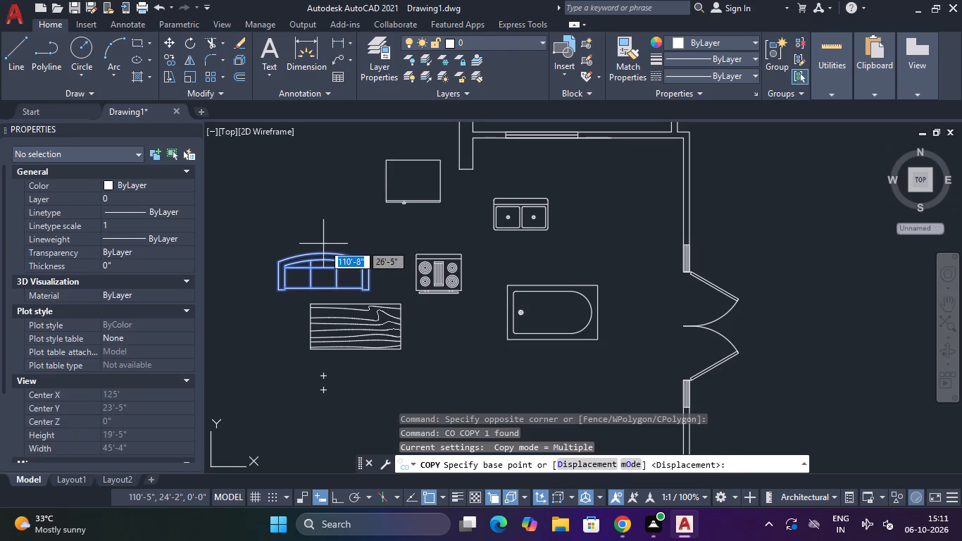
{"action": "left_click", "coordinate": [323, 253]}
{"action": "scroll", "coordinate": [438, 240], "scroll_direction": "down", "scroll_amount": 1}
{"action": "middle_click_drag", "start_coordinate": [441, 239], "coordinate": [212, 237]}
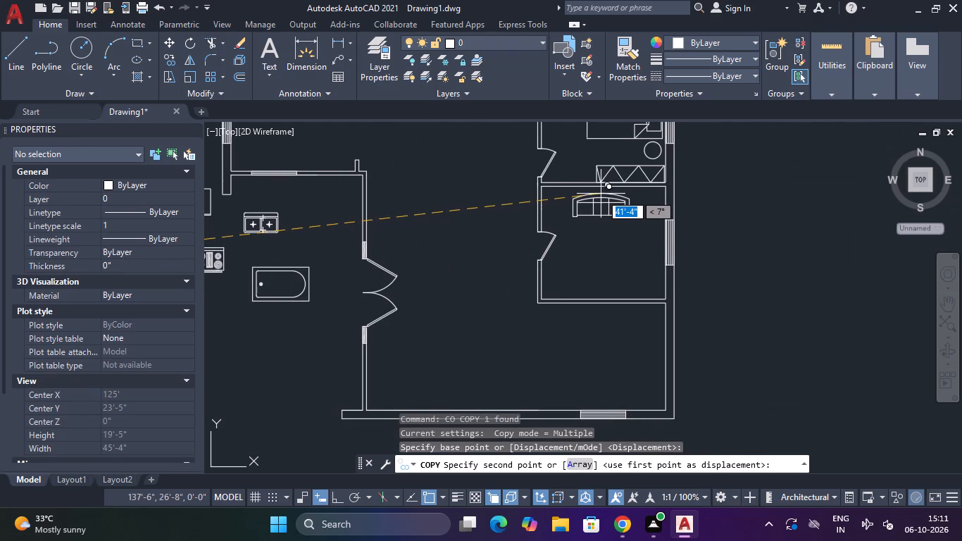
{"action": "left_click", "coordinate": [598, 199]}
{"action": "key", "text": "Escape"}
Scale up the sofa copy in the small room to roughly 1.3 times its size, about its lower left corner.
{"action": "left_click", "coordinate": [637, 193]}
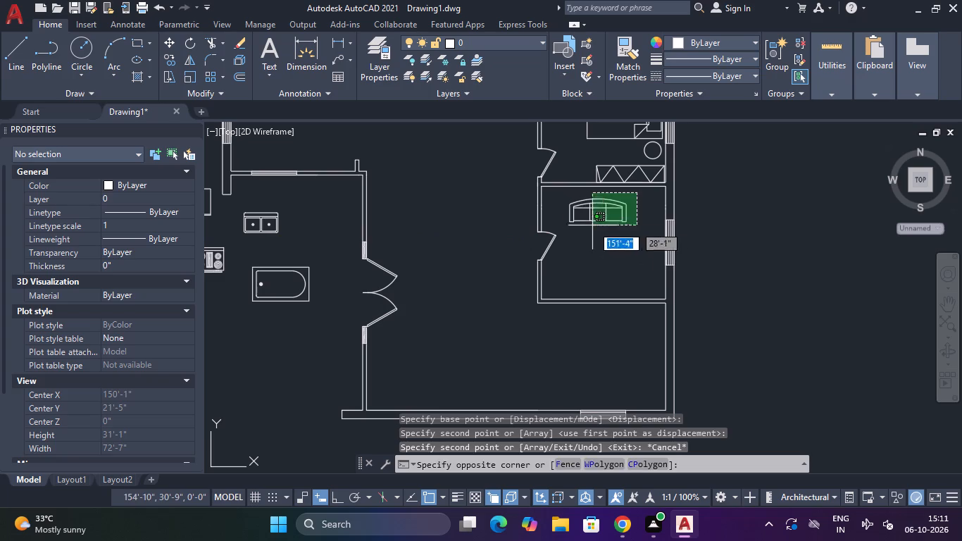
{"action": "left_click", "coordinate": [585, 228]}
{"action": "type", "text": "SC"}
{"action": "key", "text": "space"}
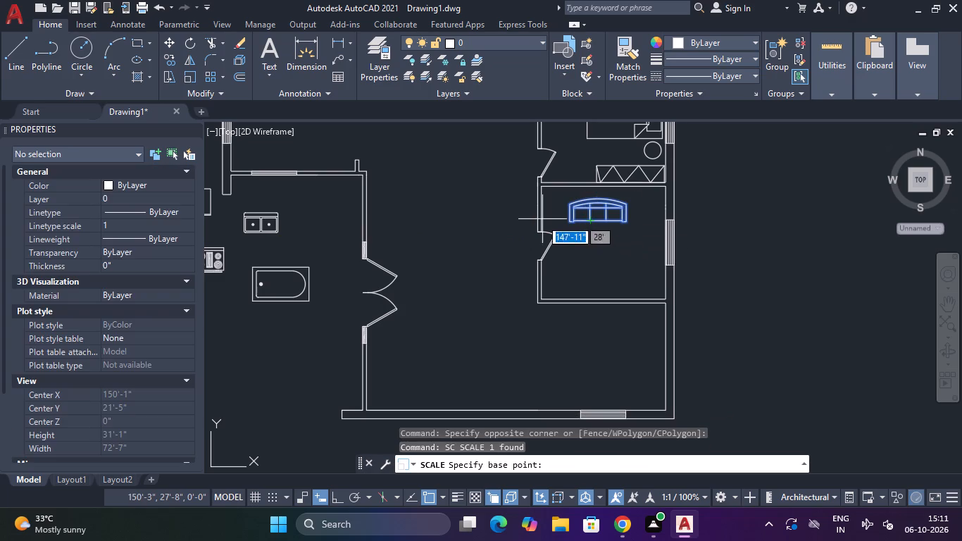
{"action": "left_click", "coordinate": [566, 222]}
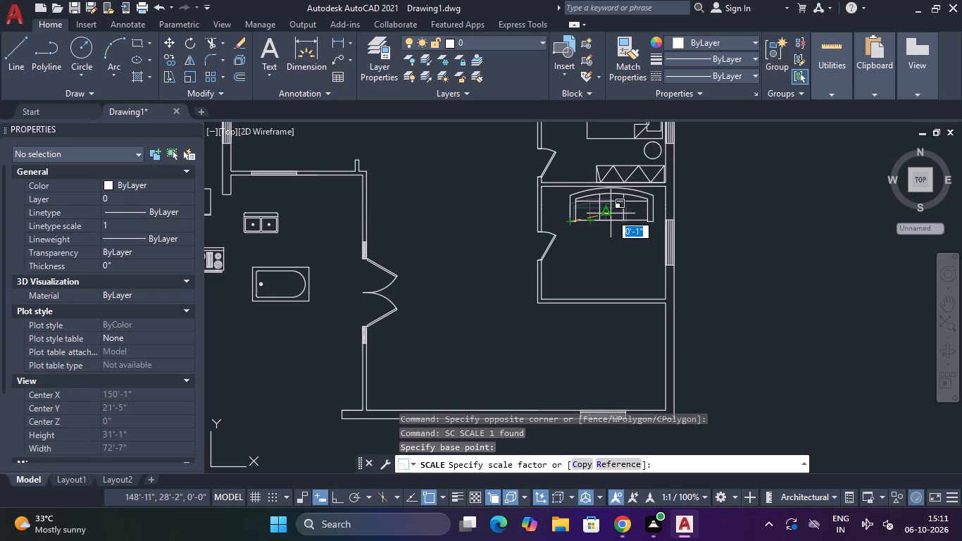
{"action": "left_click", "coordinate": [611, 213]}
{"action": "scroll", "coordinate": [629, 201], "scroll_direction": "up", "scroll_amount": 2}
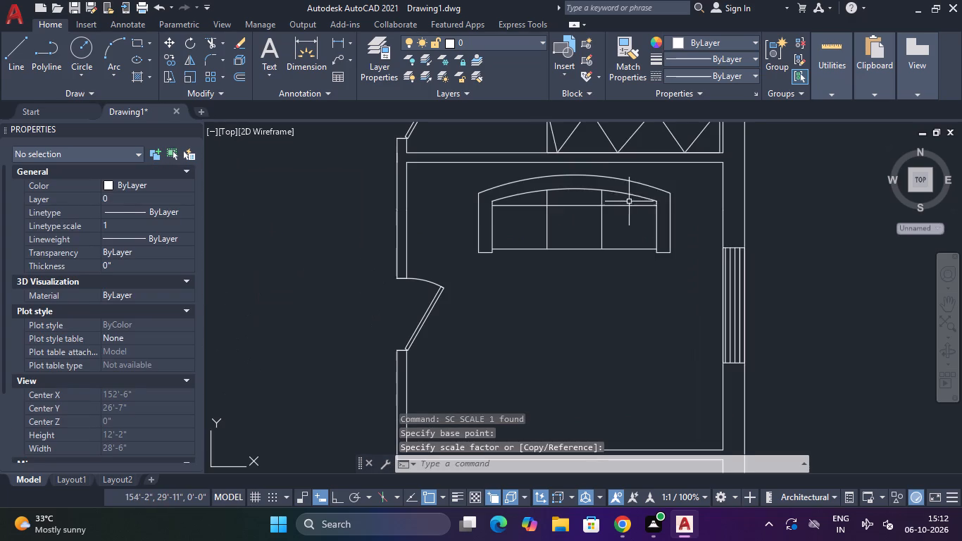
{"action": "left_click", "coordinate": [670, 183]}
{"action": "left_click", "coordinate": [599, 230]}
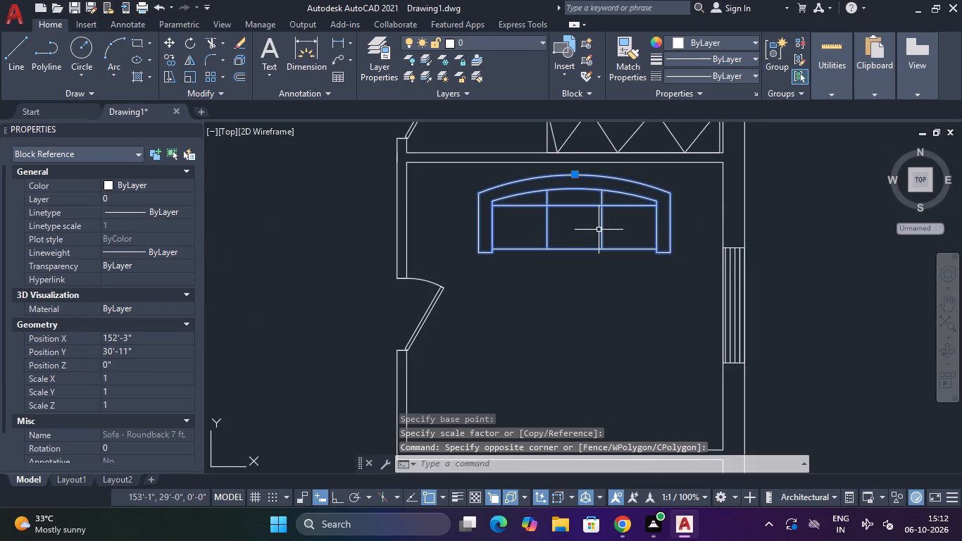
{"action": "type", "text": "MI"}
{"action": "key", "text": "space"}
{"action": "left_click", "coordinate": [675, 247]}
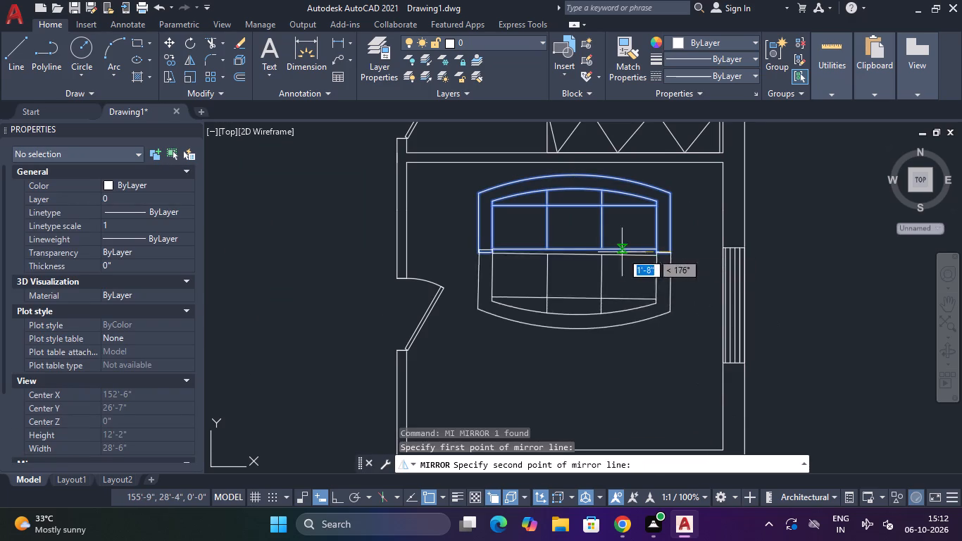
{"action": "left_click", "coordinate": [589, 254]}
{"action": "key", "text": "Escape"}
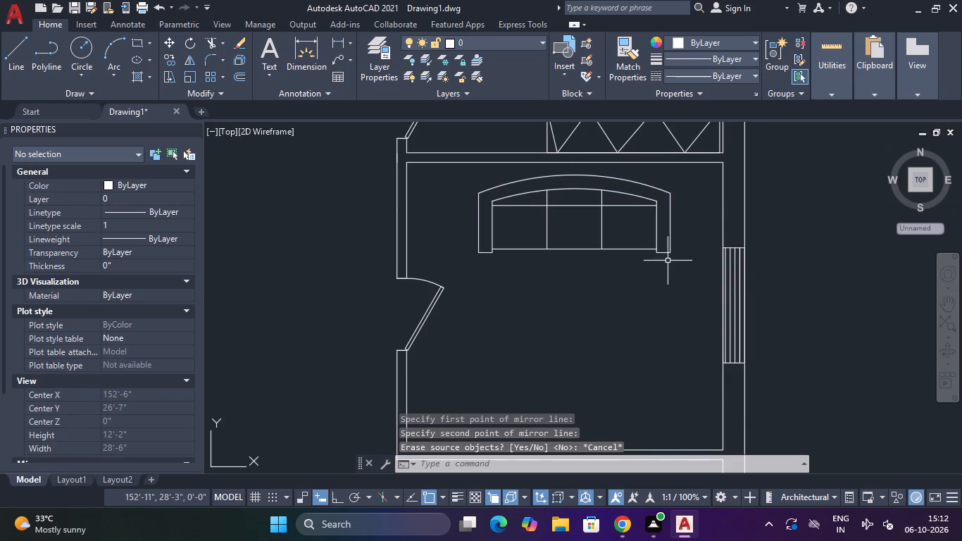
Mirror the small room's sofa downward across its horizontal front edge, keeping the original.
{"action": "key", "text": "m"}
{"action": "key", "text": "i"}
{"action": "key", "text": "space"}
{"action": "left_click_drag", "start_coordinate": [701, 201], "coordinate": [695, 201]}
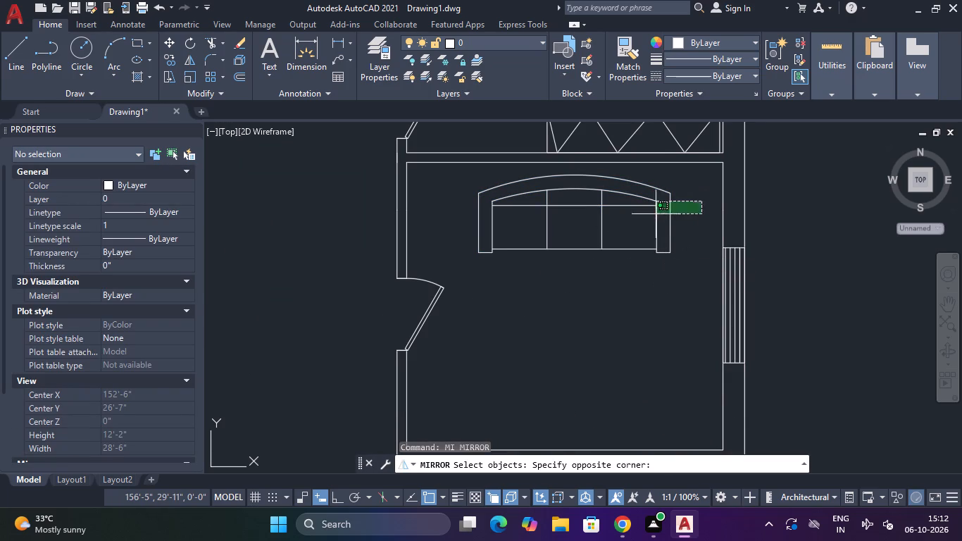
{"action": "left_click", "coordinate": [647, 218]}
{"action": "key", "text": "Return"}
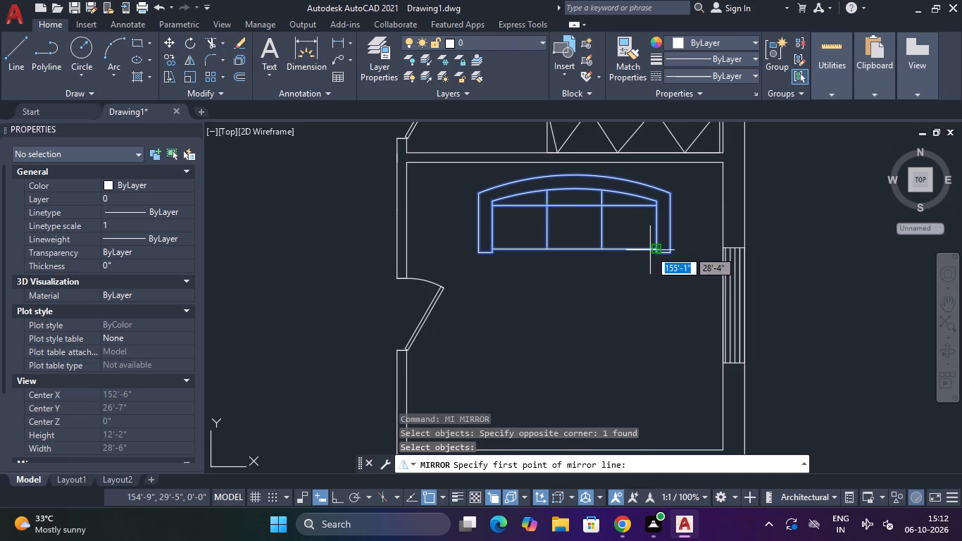
{"action": "left_click", "coordinate": [650, 250]}
{"action": "left_click", "coordinate": [555, 249]}
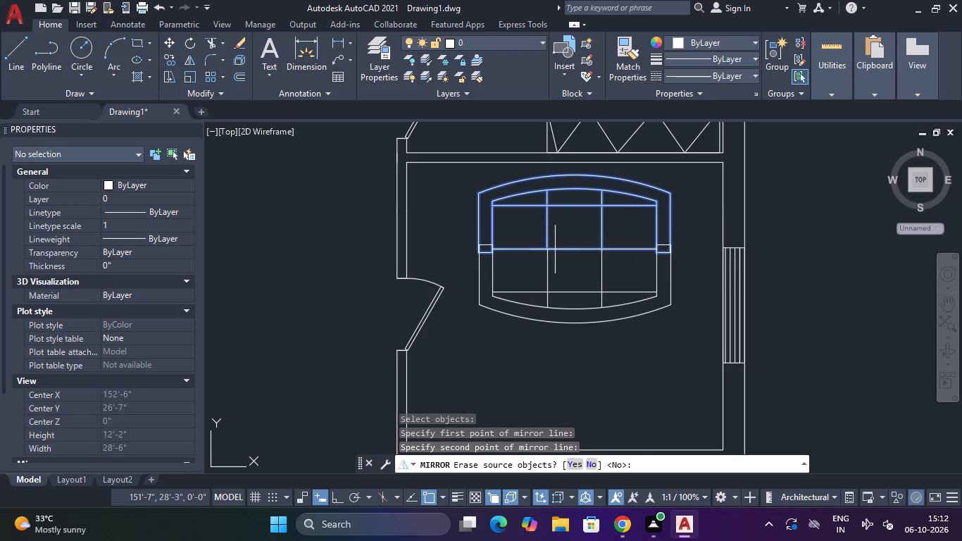
{"action": "key", "text": "n"}
{"action": "key", "text": "space"}
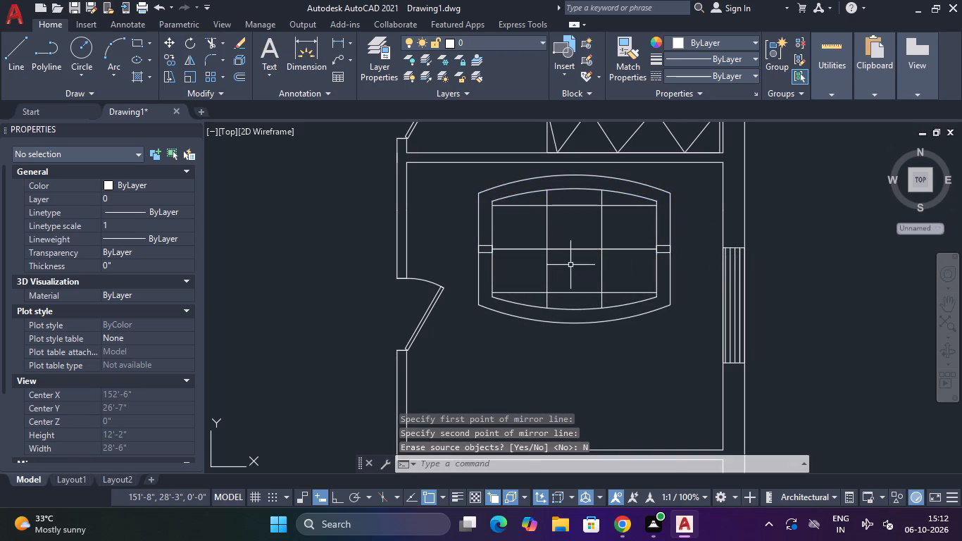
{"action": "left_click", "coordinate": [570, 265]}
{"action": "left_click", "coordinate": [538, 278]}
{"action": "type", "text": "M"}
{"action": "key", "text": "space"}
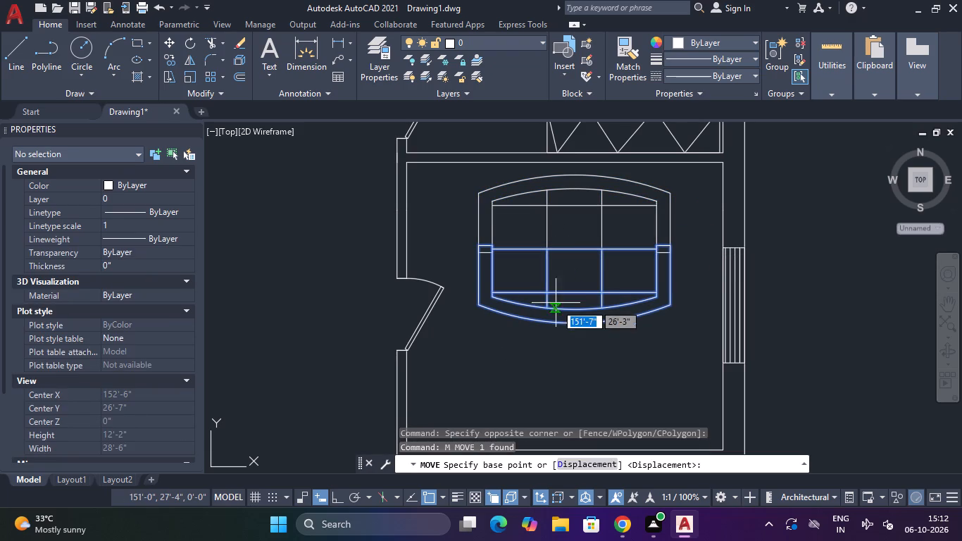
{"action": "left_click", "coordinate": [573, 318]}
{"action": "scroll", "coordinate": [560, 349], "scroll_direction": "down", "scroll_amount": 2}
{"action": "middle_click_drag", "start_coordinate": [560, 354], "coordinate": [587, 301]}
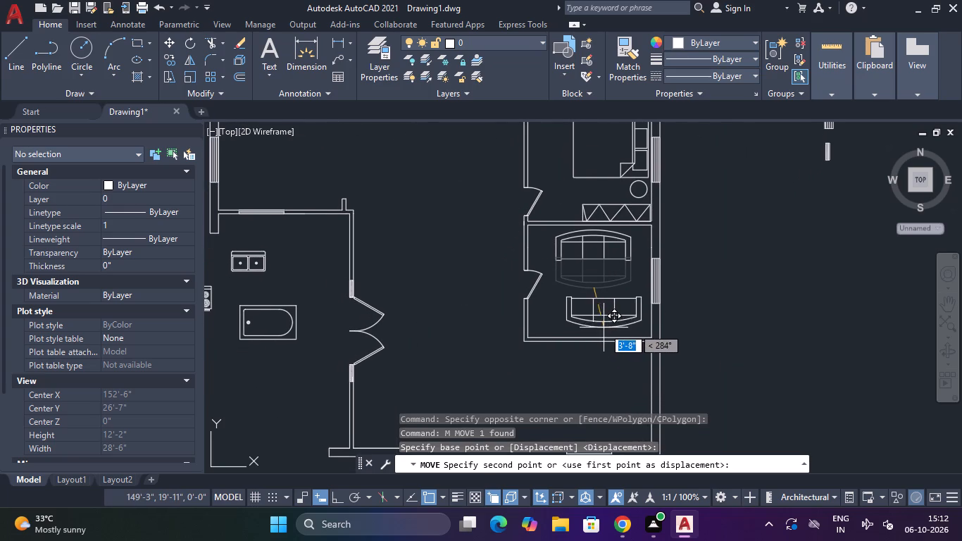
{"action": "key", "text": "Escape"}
Move the mirrored sofa out of the small room into the open central hall, near the double door.
{"action": "left_click", "coordinate": [616, 276]}
{"action": "left_click", "coordinate": [585, 284]}
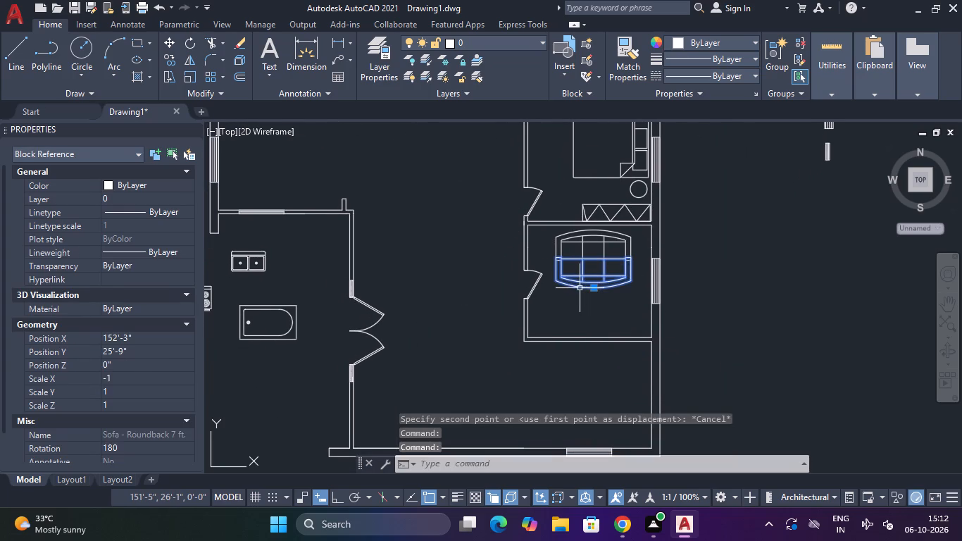
{"action": "type", "text": "M"}
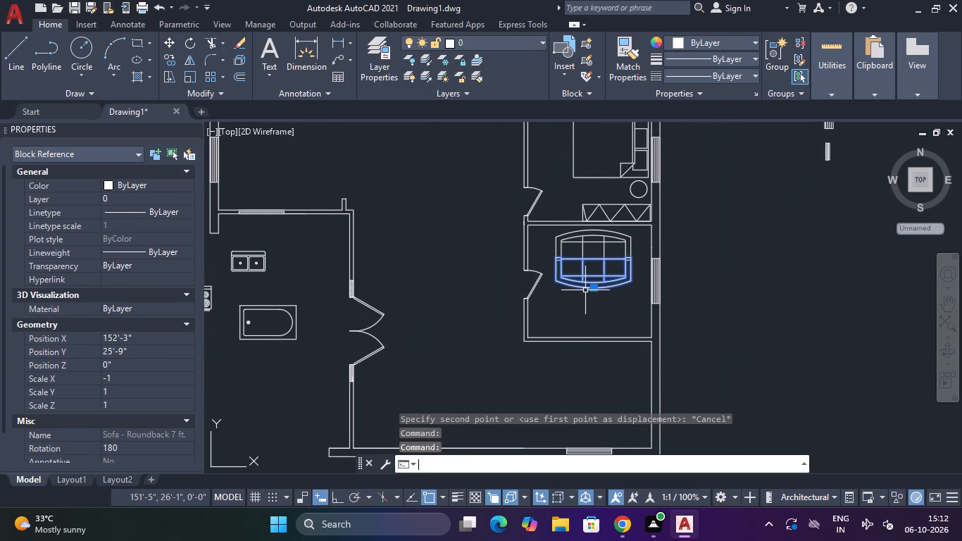
{"action": "key", "text": "space"}
{"action": "left_click", "coordinate": [599, 283]}
{"action": "left_click", "coordinate": [439, 322]}
{"action": "key", "text": "Escape"}
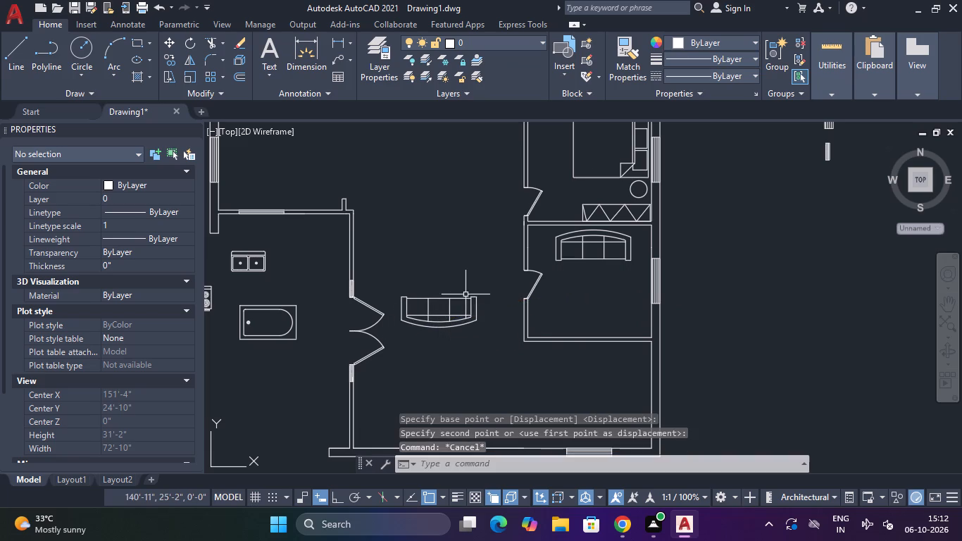
Rotate the sofa in the central hall 90 degrees counterclockwise about its upper right corner, so its back faces right.
{"action": "left_click", "coordinate": [480, 284]}
{"action": "left_click", "coordinate": [449, 328]}
{"action": "type", "text": "RO"}
{"action": "key", "text": "space"}
{"action": "left_click", "coordinate": [475, 297]}
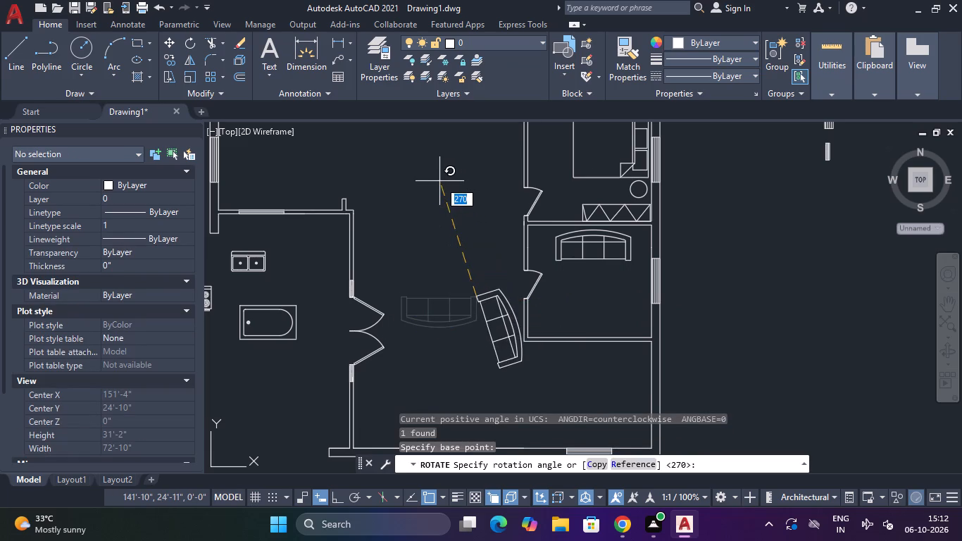
{"action": "key", "text": "F8"}
{"action": "left_click", "coordinate": [450, 196]}
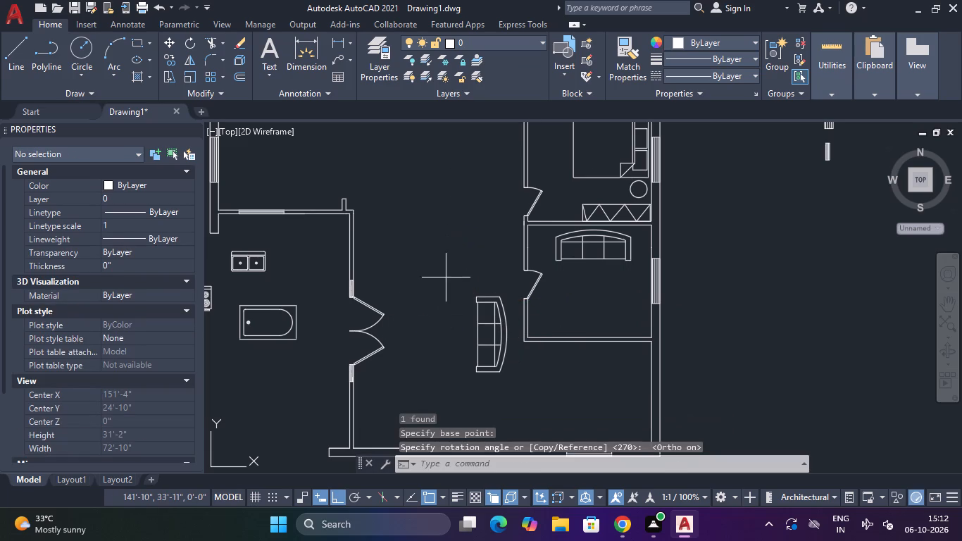
Move the rotated sofa by the midpoint of its back against the small room's right wall, beside the window.
{"action": "left_click", "coordinate": [446, 278]}
{"action": "left_click", "coordinate": [509, 394]}
{"action": "type", "text": "M"}
{"action": "key", "text": "space"}
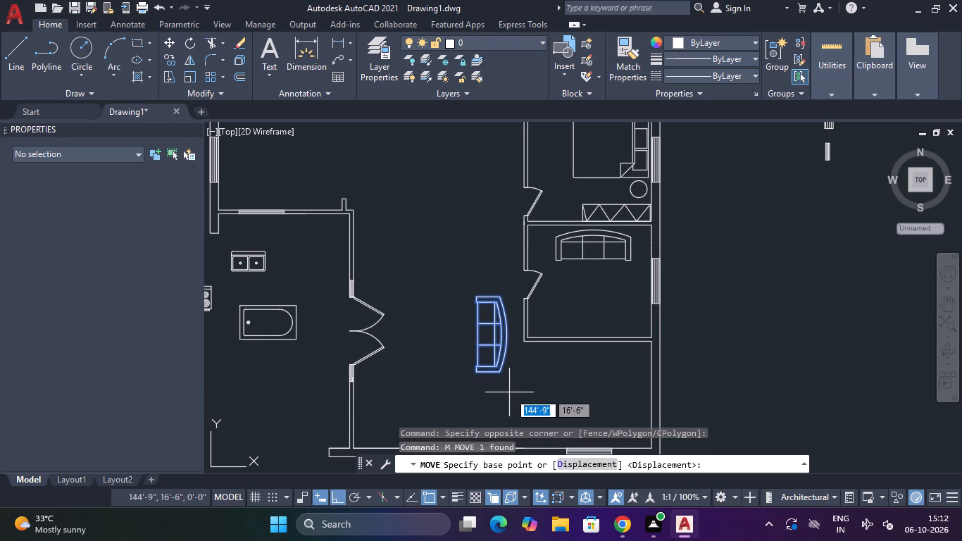
{"action": "left_click", "coordinate": [505, 334]}
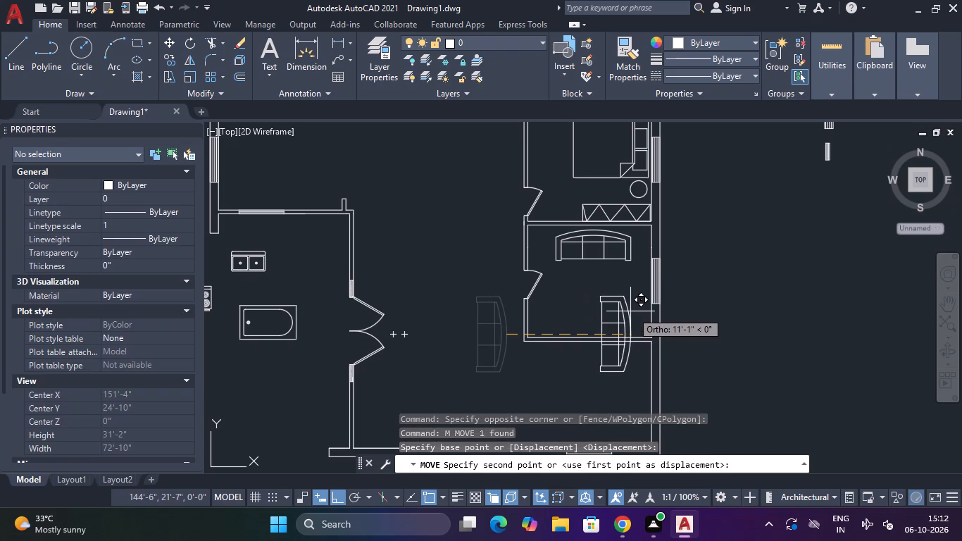
{"action": "key", "text": "F8"}
{"action": "scroll", "coordinate": [636, 304], "scroll_direction": "up", "scroll_amount": 1}
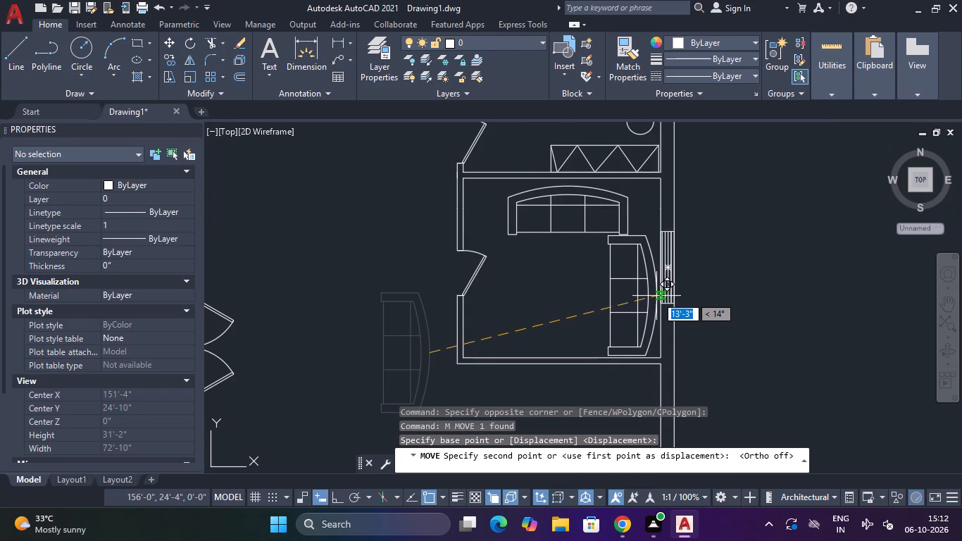
{"action": "left_click", "coordinate": [656, 296]}
Shift the upper sofa slightly left along the small room's top wall.
{"action": "left_click", "coordinate": [642, 189]}
{"action": "left_click", "coordinate": [586, 197]}
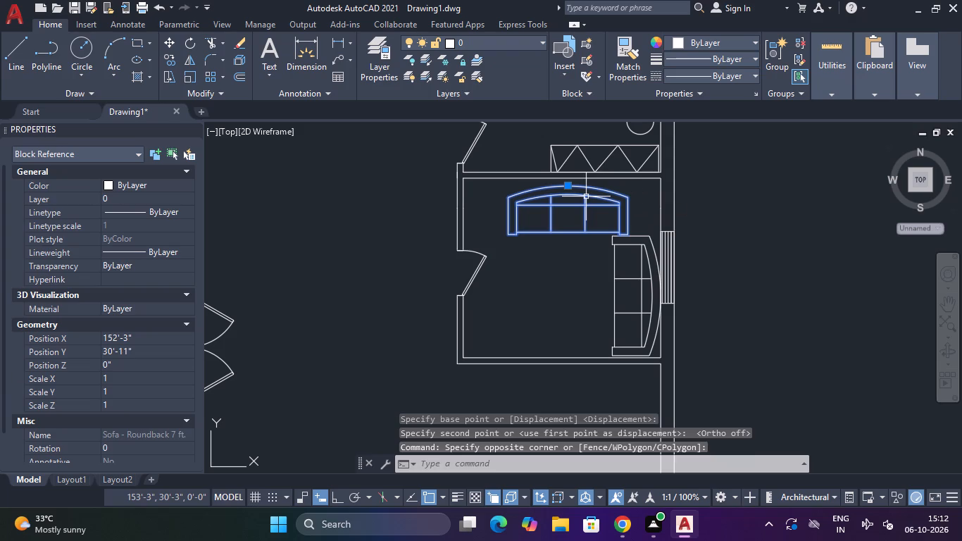
{"action": "type", "text": "M"}
{"action": "key", "text": "space"}
{"action": "left_click", "coordinate": [578, 197]}
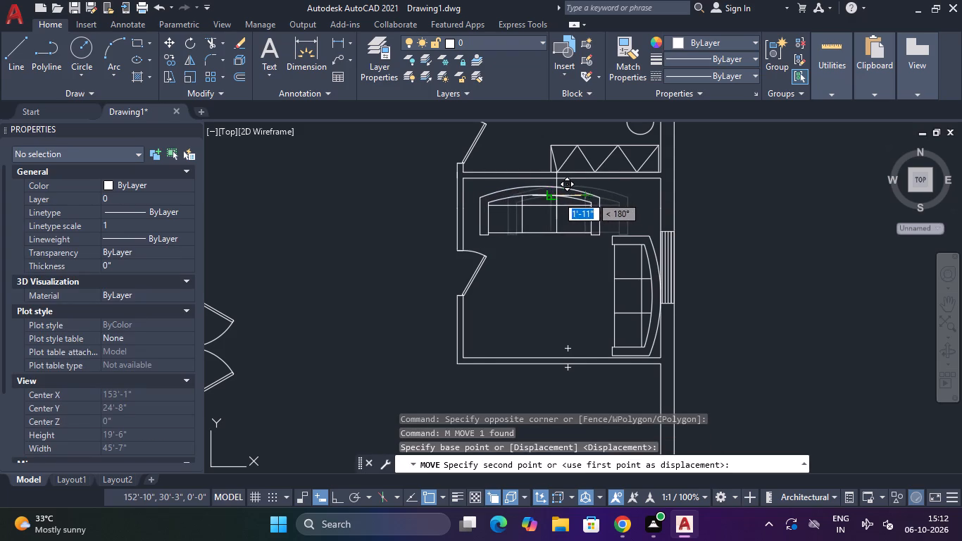
{"action": "left_click", "coordinate": [560, 195]}
{"action": "key", "text": "Escape"}
Draw a rectangle about 5'-4" by 8" along the small room's bottom wall, left of the vertical sofa.
{"action": "middle_click_drag", "start_coordinate": [544, 258], "coordinate": [553, 215]}
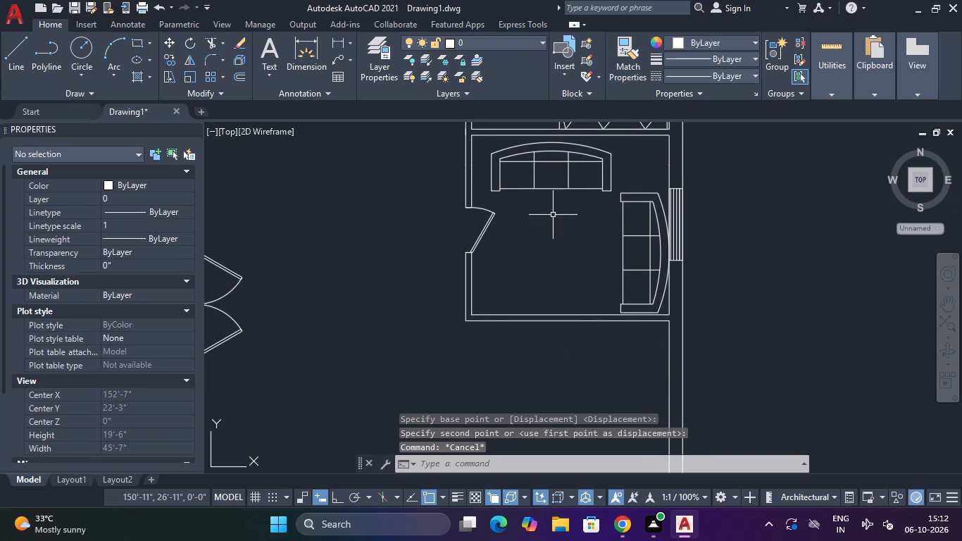
{"action": "type", "text": "REC"}
{"action": "key", "text": "space"}
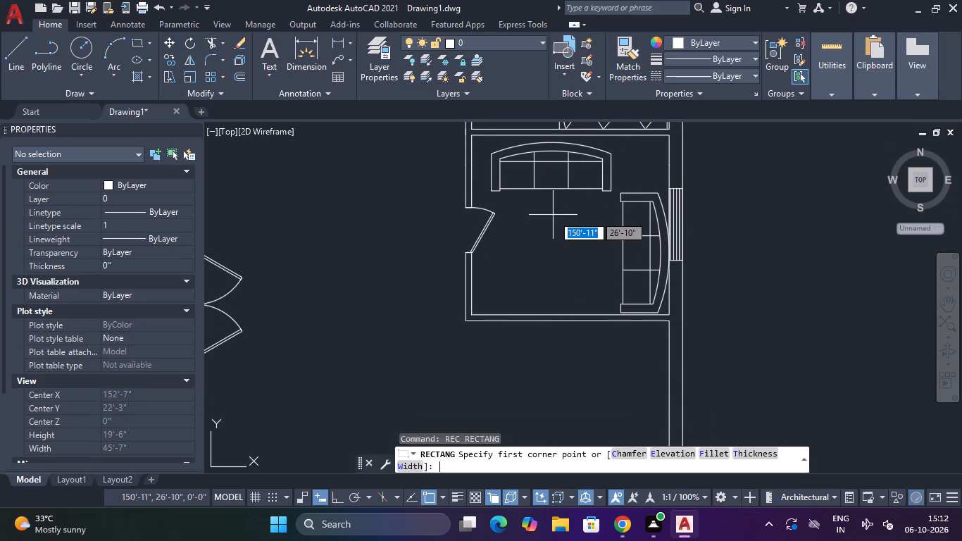
{"action": "left_click", "coordinate": [508, 304]}
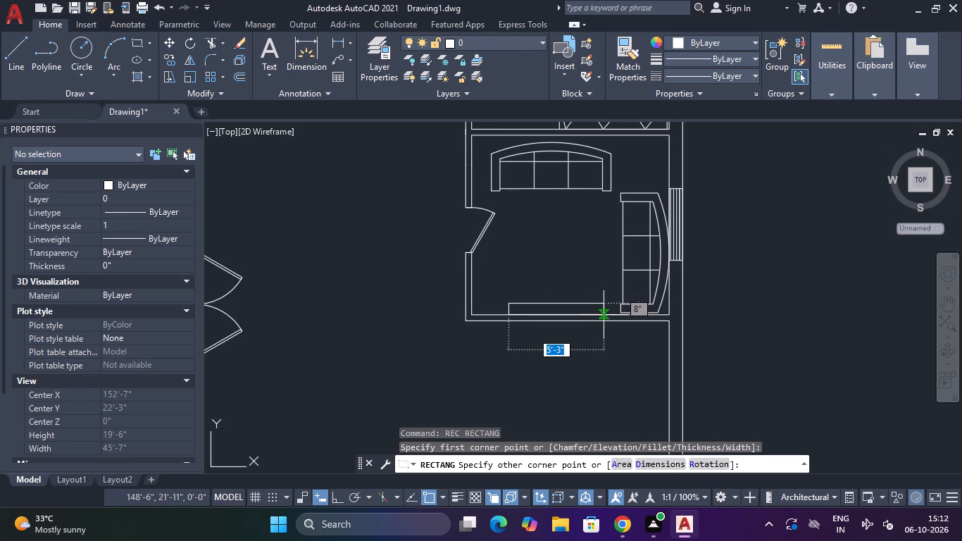
{"action": "scroll", "coordinate": [602, 313], "scroll_direction": "up", "scroll_amount": 2}
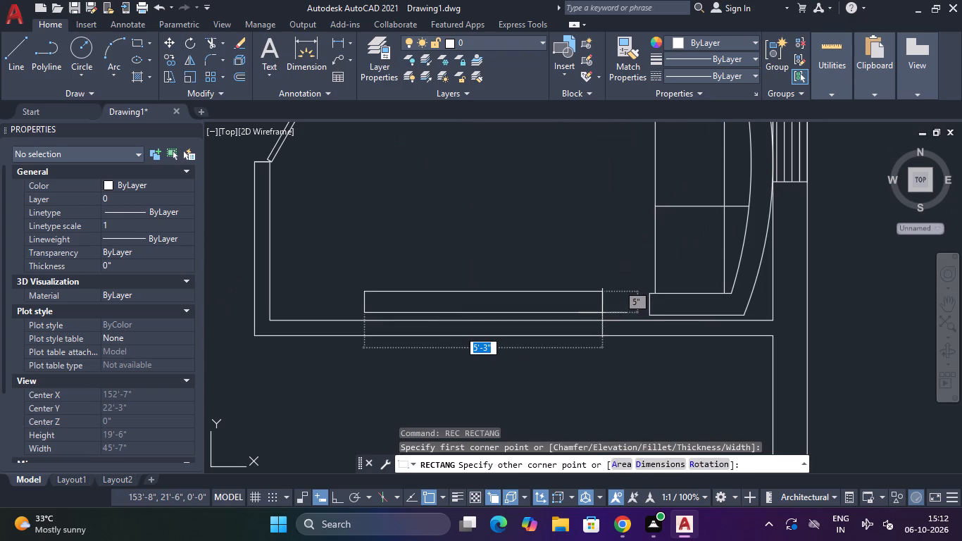
{"action": "left_click", "coordinate": [609, 317]}
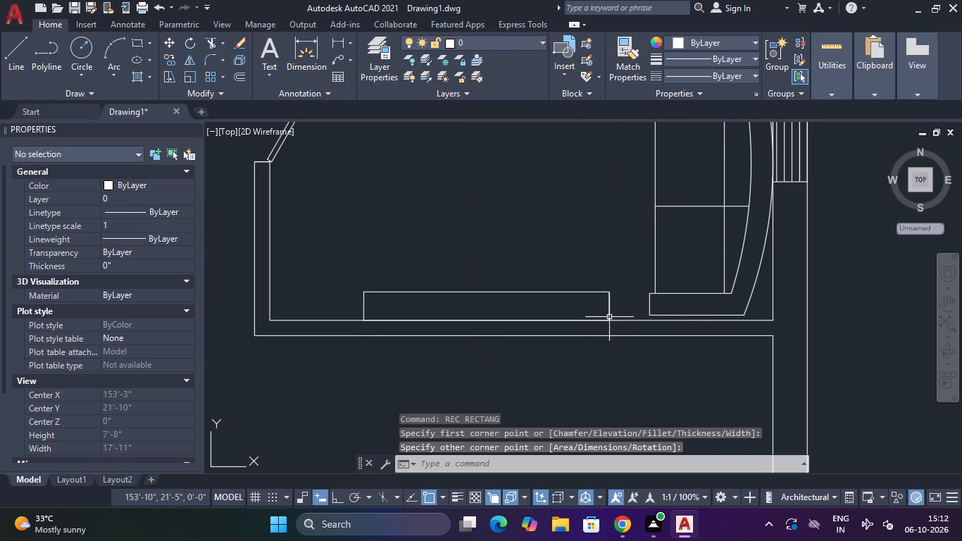
{"action": "scroll", "coordinate": [611, 316], "scroll_direction": "down", "scroll_amount": 2}
{"action": "key", "text": "Escape"}
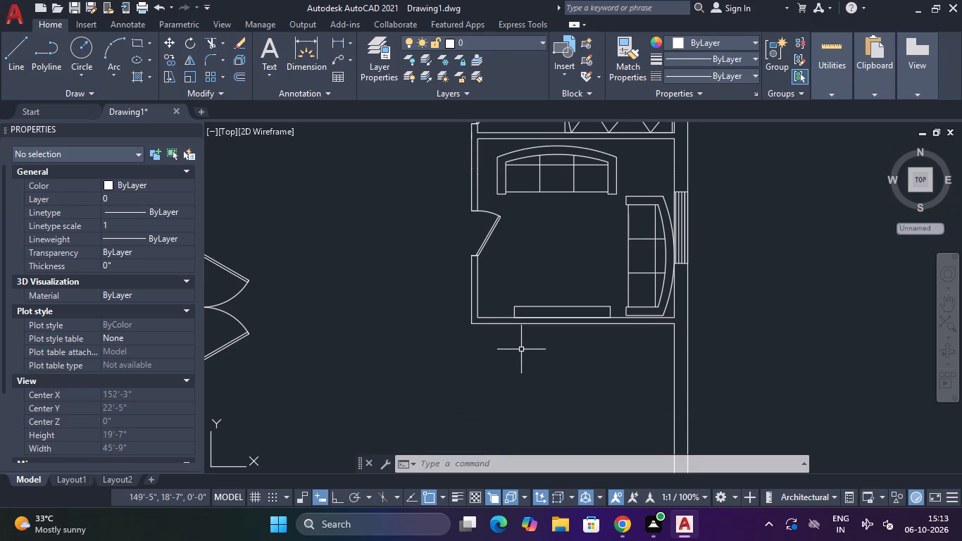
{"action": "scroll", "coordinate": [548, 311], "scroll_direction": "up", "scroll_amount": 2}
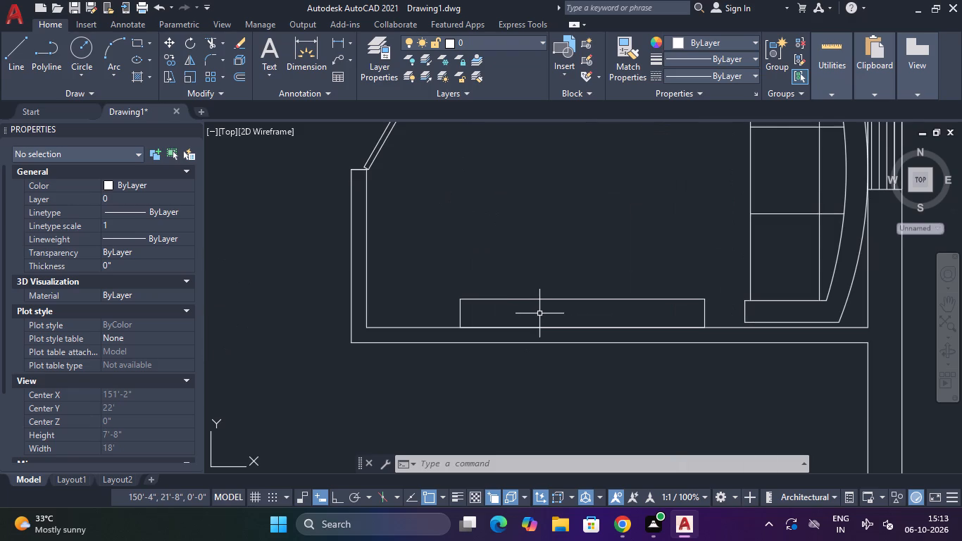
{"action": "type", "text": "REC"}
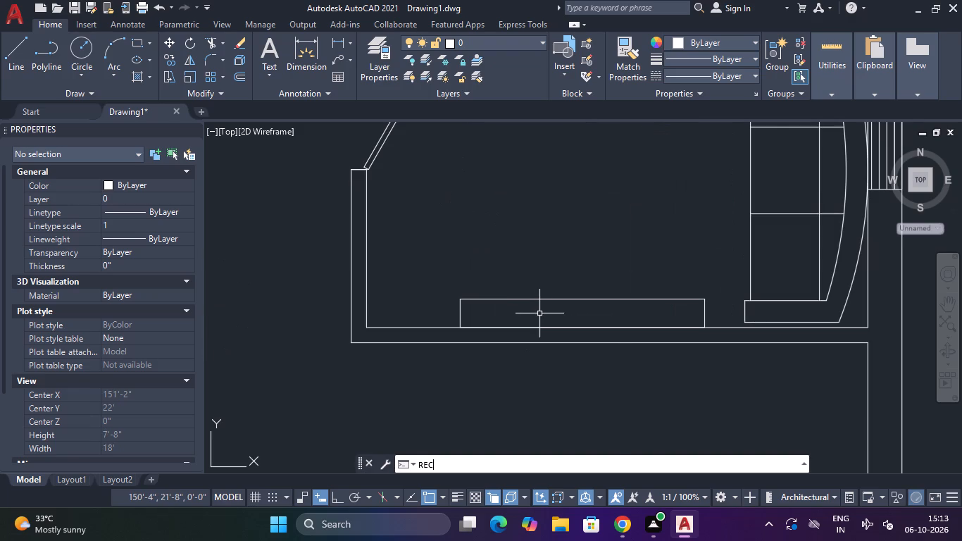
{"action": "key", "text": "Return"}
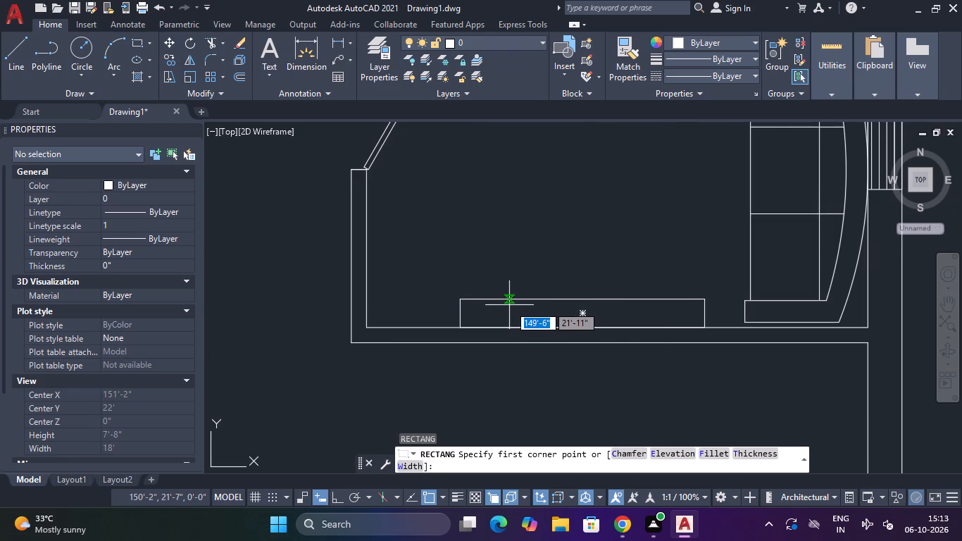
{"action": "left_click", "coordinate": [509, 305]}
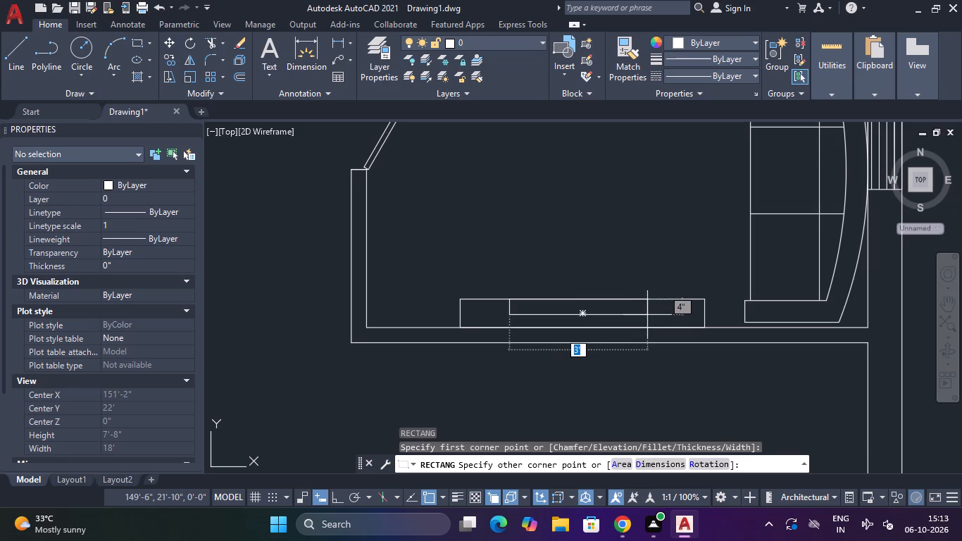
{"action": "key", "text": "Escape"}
Draw a thin rectangle about 2'-9" by 2" in the open floor above the bottom wall's rectangle.
{"action": "type", "text": "REC"}
{"action": "key", "text": "space"}
{"action": "left_click", "coordinate": [504, 240]}
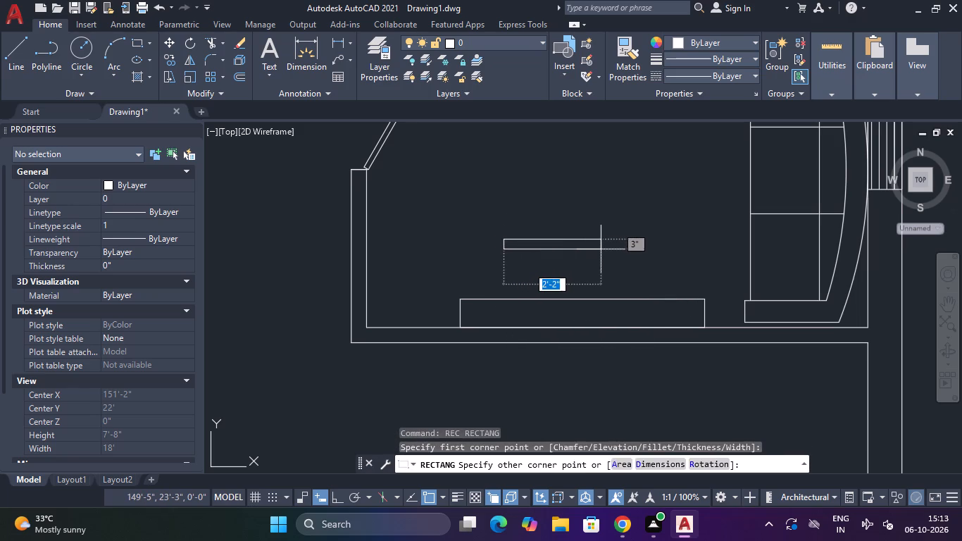
{"action": "left_click", "coordinate": [629, 248]}
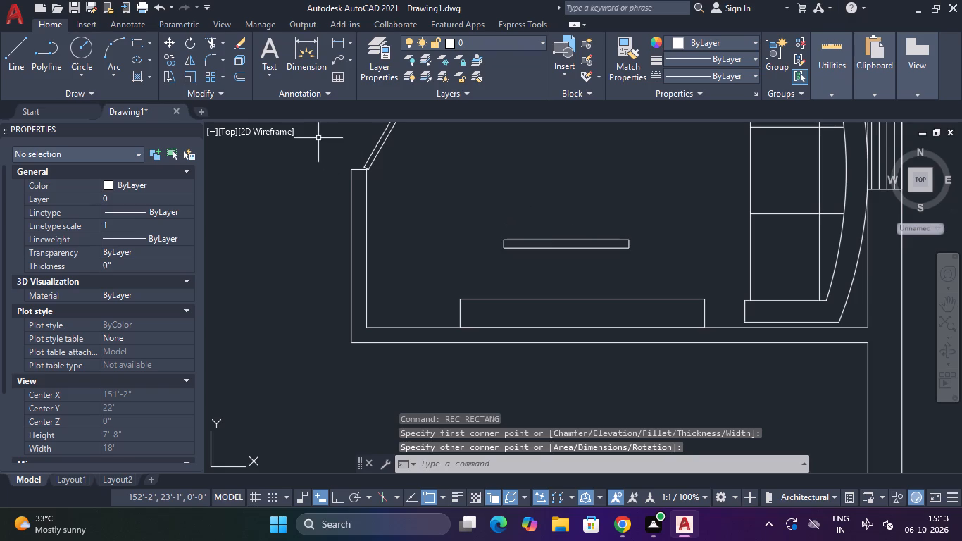
Draw a circle of about 1" radius at each end of the thin rectangle.
{"action": "left_click", "coordinate": [85, 47]}
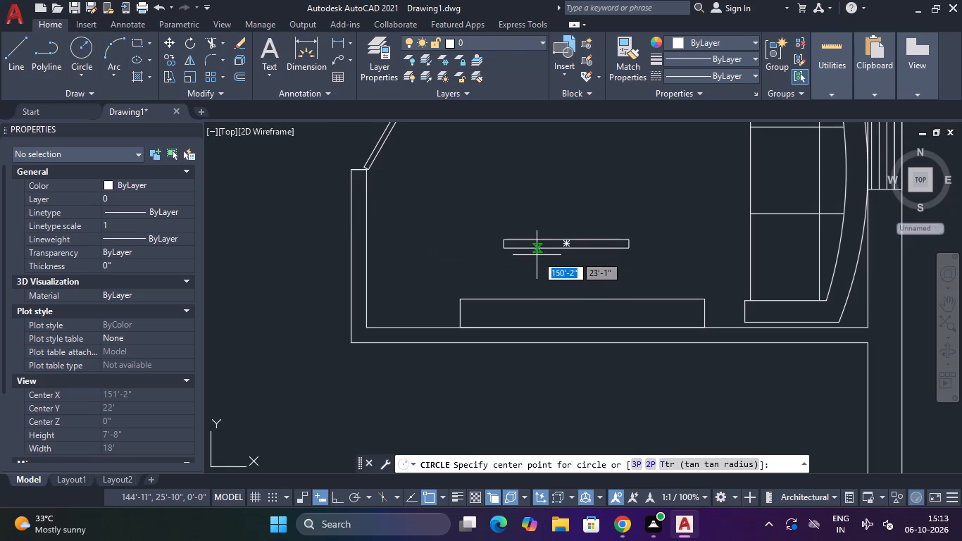
{"action": "left_click", "coordinate": [510, 244]}
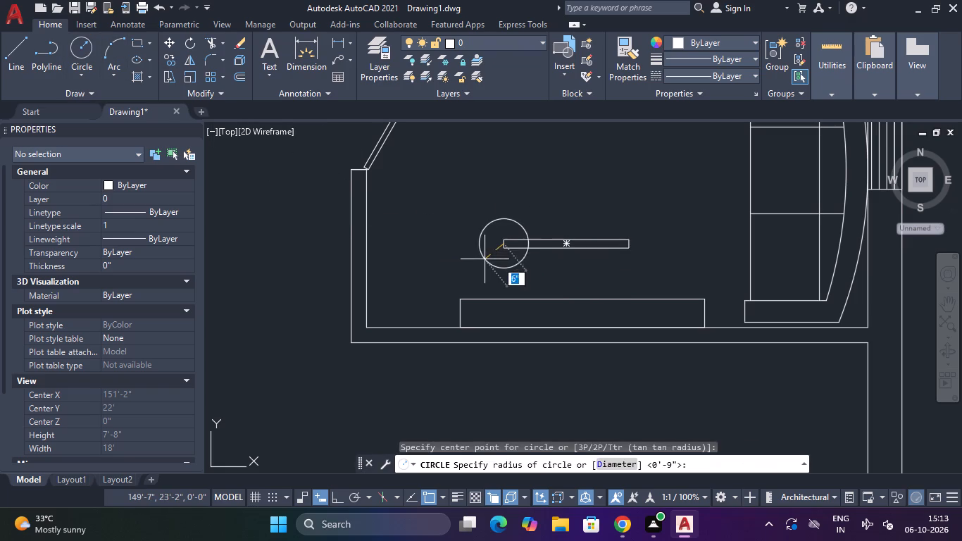
{"action": "left_click", "coordinate": [503, 254]}
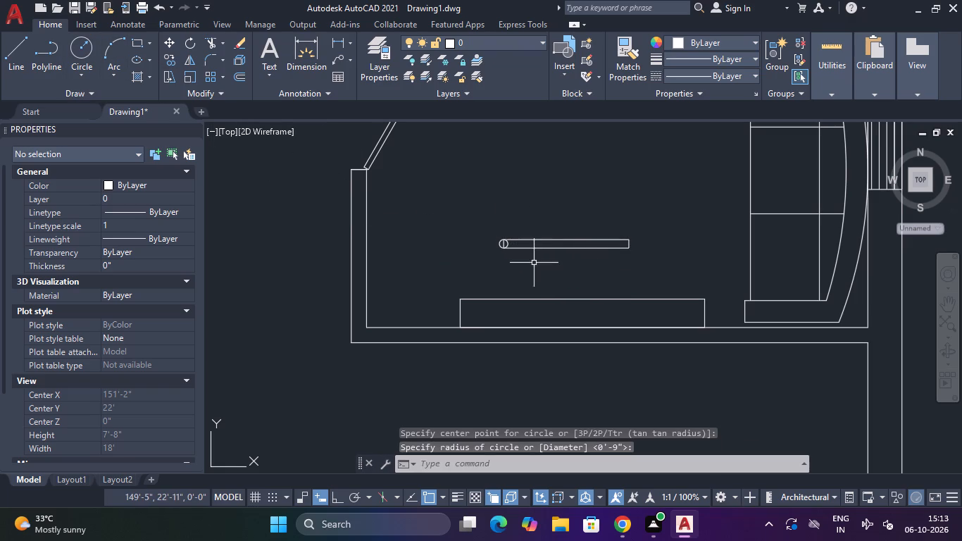
{"action": "left_click", "coordinate": [90, 46]}
{"action": "scroll", "coordinate": [611, 248], "scroll_direction": "up", "scroll_amount": 2}
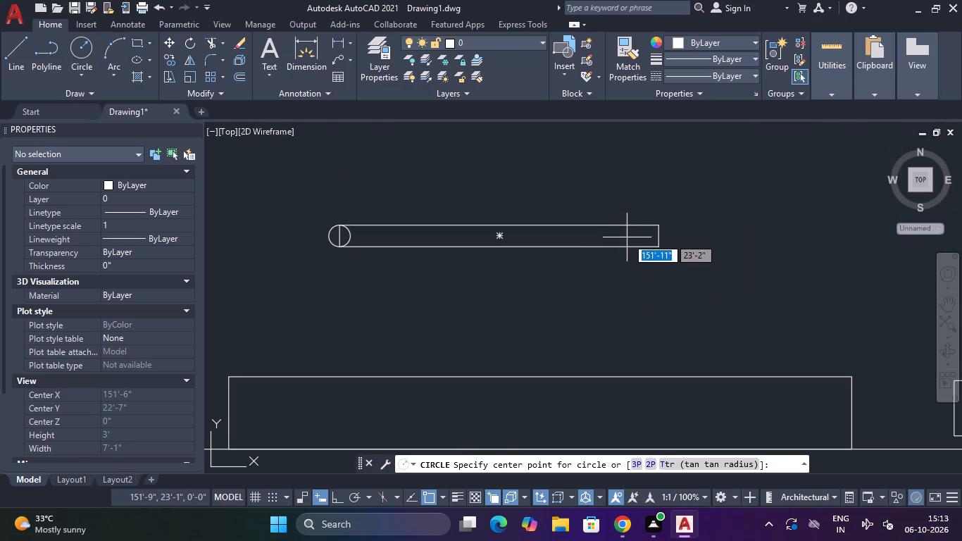
{"action": "left_click", "coordinate": [647, 235]}
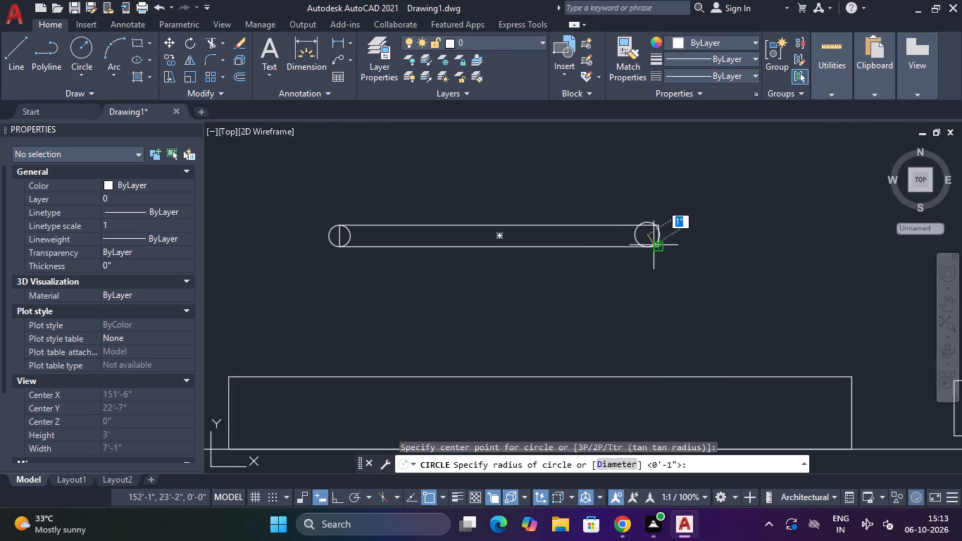
{"action": "left_click", "coordinate": [651, 244]}
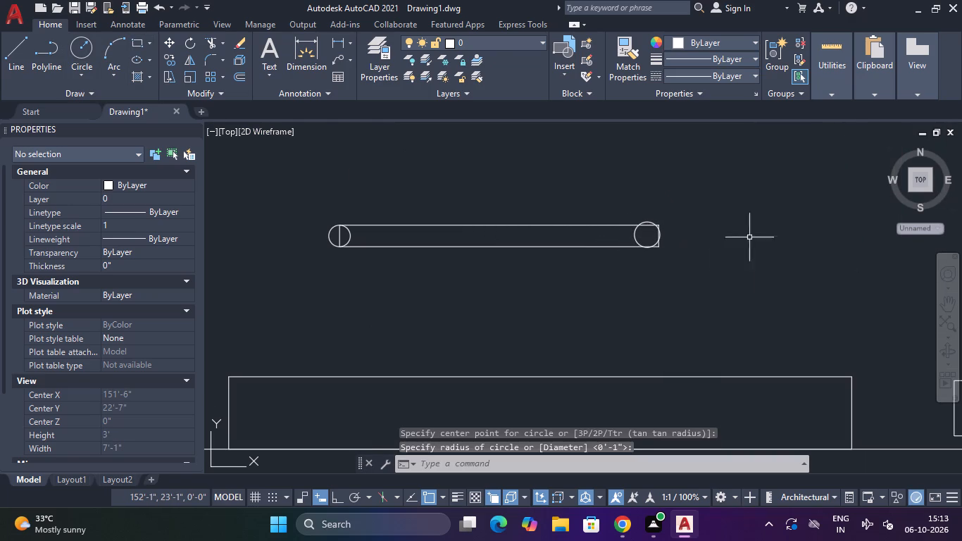
{"action": "key", "text": "Escape"}
{"action": "key", "text": "Escape"}
Trim away the thin rectangle's left edge and the outer half of the left circle, leaving an inward arc.
{"action": "type", "text": "TR"}
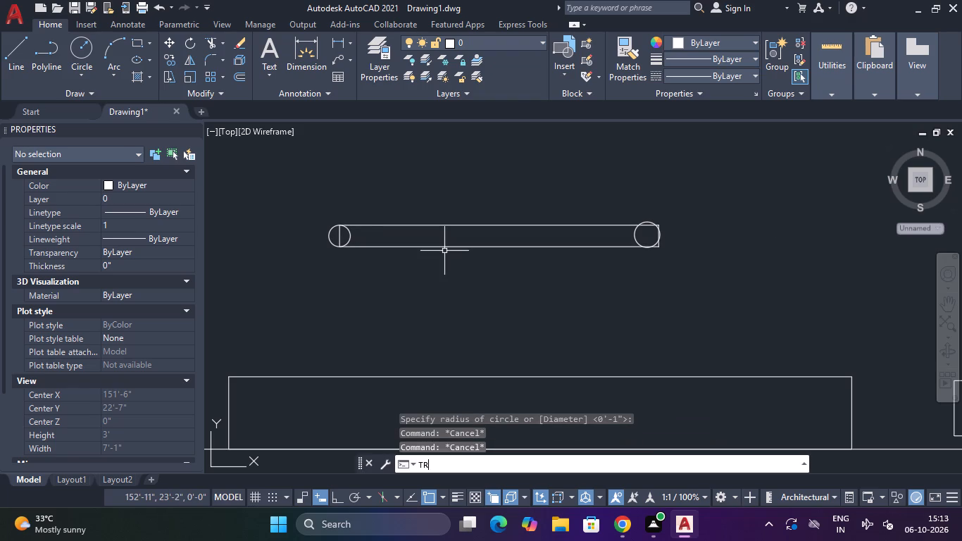
{"action": "key", "text": "space"}
{"action": "scroll", "coordinate": [333, 246], "scroll_direction": "up", "scroll_amount": 3}
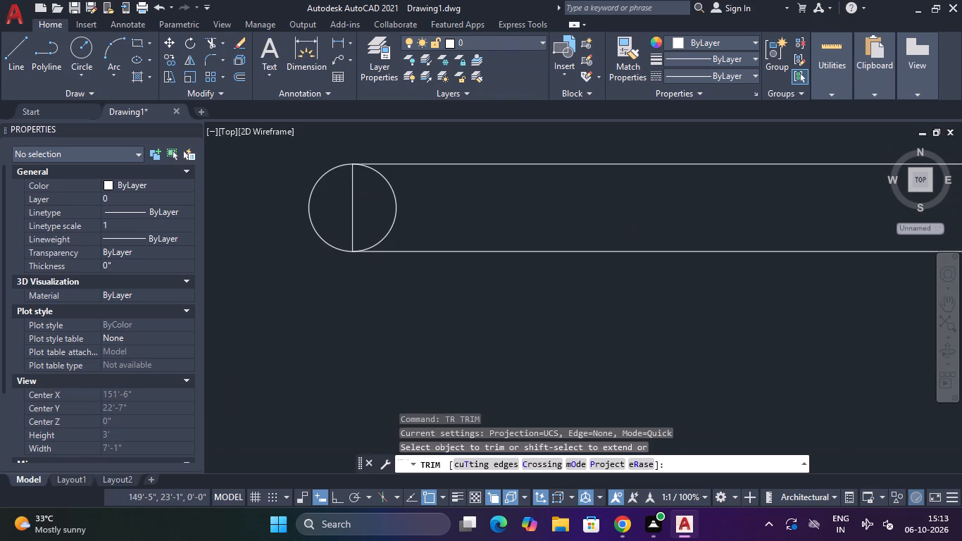
{"action": "left_click_drag", "start_coordinate": [362, 214], "coordinate": [338, 214]}
{"action": "left_click", "coordinate": [319, 218]}
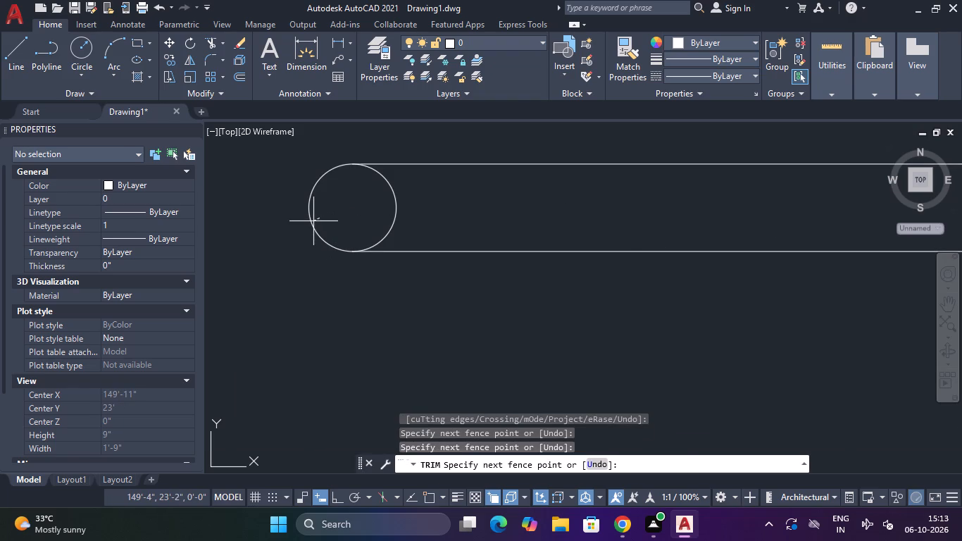
{"action": "left_click", "coordinate": [315, 164]}
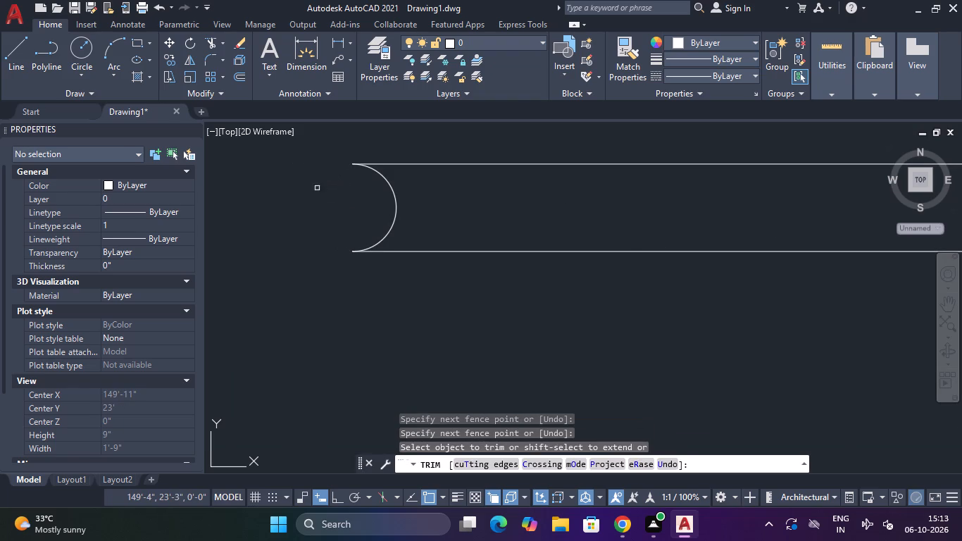
Trim the right circle's outer side and top, along with the rectangle's upper right corner beyond the circle.
{"action": "scroll", "coordinate": [521, 291], "scroll_direction": "down", "scroll_amount": 1}
{"action": "middle_click_drag", "start_coordinate": [599, 320], "coordinate": [238, 232]}
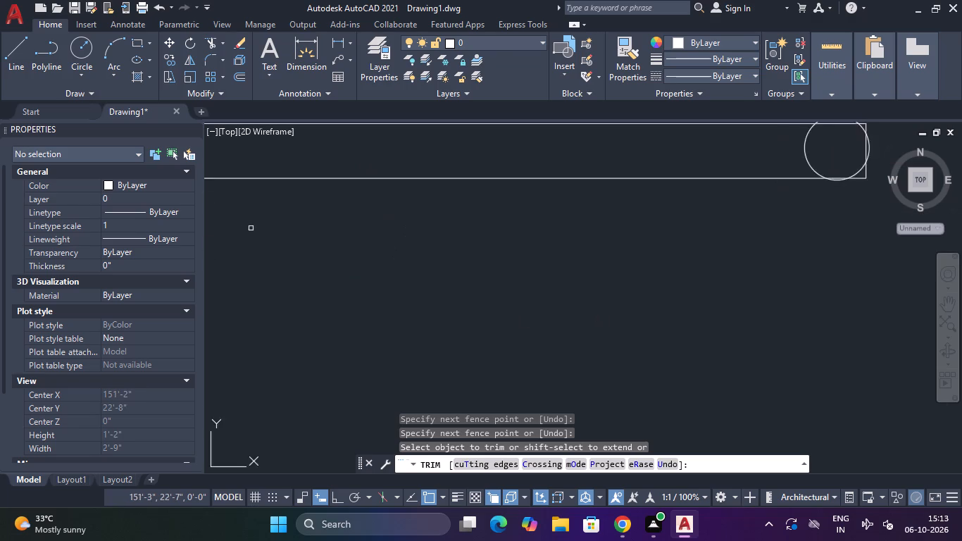
{"action": "scroll", "coordinate": [260, 228], "scroll_direction": "down", "scroll_amount": 2}
{"action": "middle_click_drag", "start_coordinate": [428, 266], "coordinate": [433, 294]}
{"action": "scroll", "coordinate": [496, 232], "scroll_direction": "up", "scroll_amount": 2}
{"action": "left_click", "coordinate": [511, 220]}
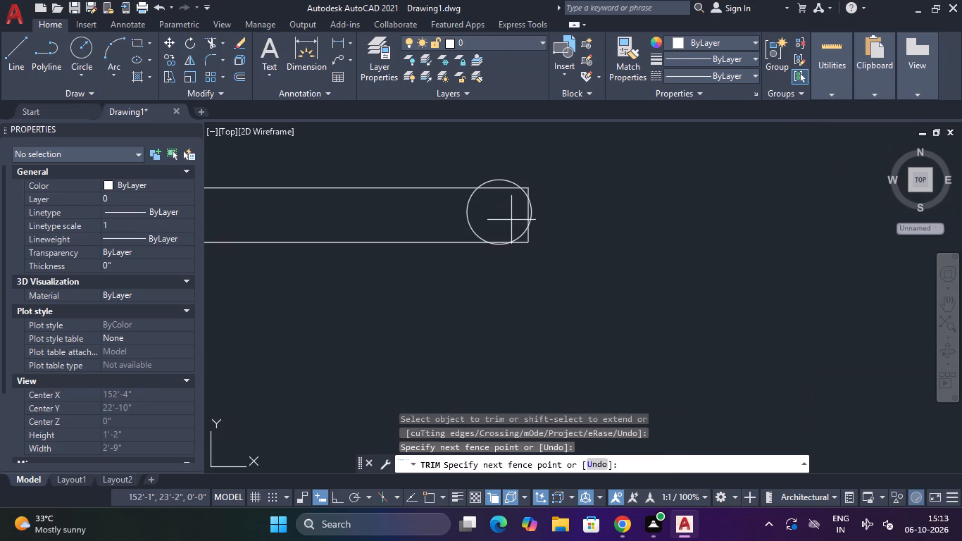
{"action": "left_click", "coordinate": [566, 204]}
{"action": "left_click", "coordinate": [521, 209]}
{"action": "left_click", "coordinate": [532, 180]}
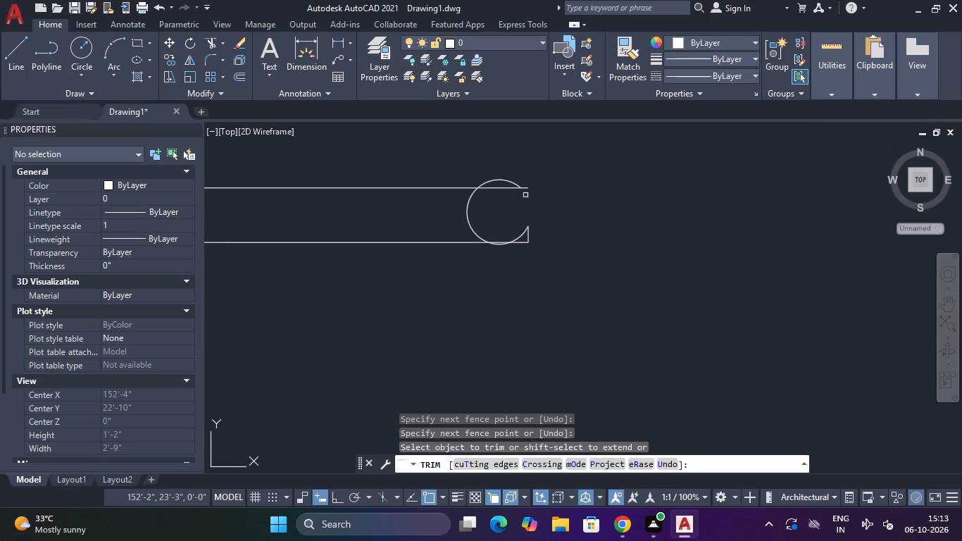
{"action": "left_click", "coordinate": [525, 194]}
{"action": "left_click", "coordinate": [527, 175]}
{"action": "left_click", "coordinate": [510, 215]}
{"action": "left_click", "coordinate": [496, 185]}
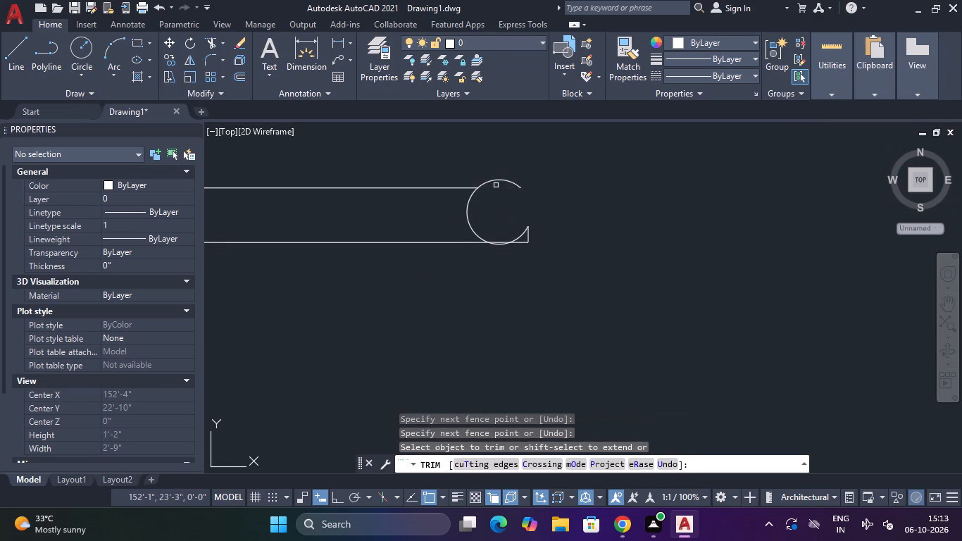
{"action": "left_click", "coordinate": [494, 180]}
Trim the right circle's lower part and the rectangle's remaining lower right corner, leaving only an inward arc.
{"action": "left_click", "coordinate": [504, 220]}
{"action": "left_click", "coordinate": [504, 240]}
{"action": "left_click", "coordinate": [508, 260]}
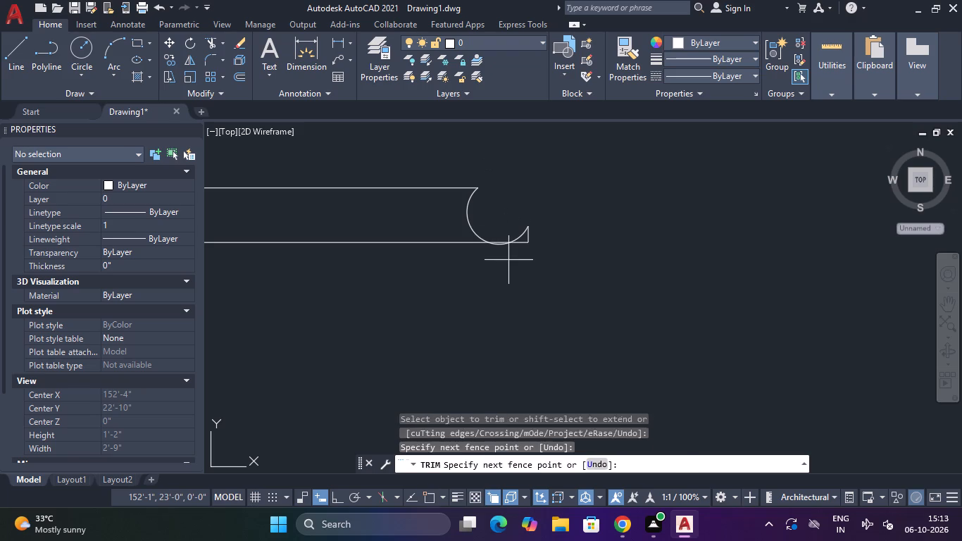
{"action": "double_click", "coordinate": [504, 232]}
{"action": "left_click", "coordinate": [520, 243]}
{"action": "left_click", "coordinate": [522, 252]}
{"action": "left_click", "coordinate": [515, 222]}
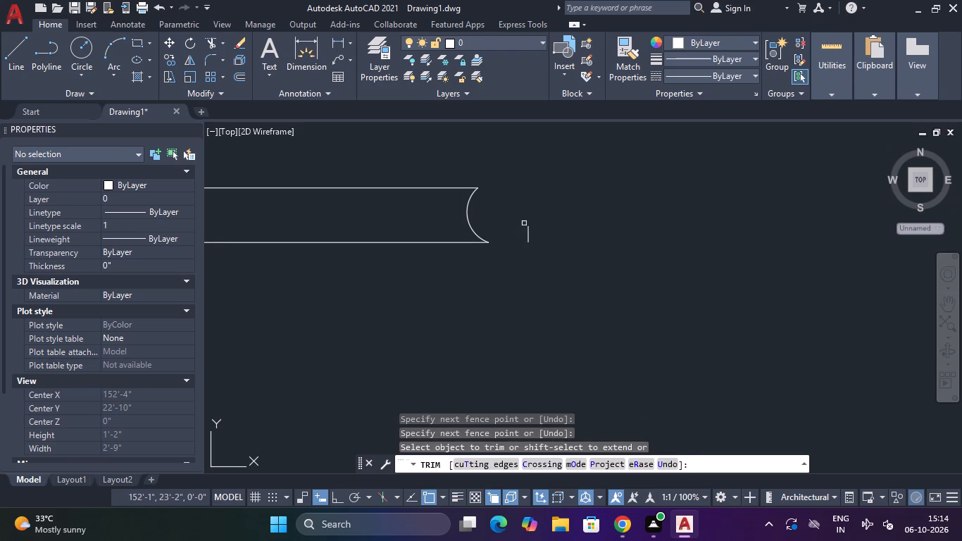
{"action": "left_click", "coordinate": [527, 227]}
{"action": "left_click", "coordinate": [531, 232]}
{"action": "scroll", "coordinate": [518, 237], "scroll_direction": "down", "scroll_amount": 2}
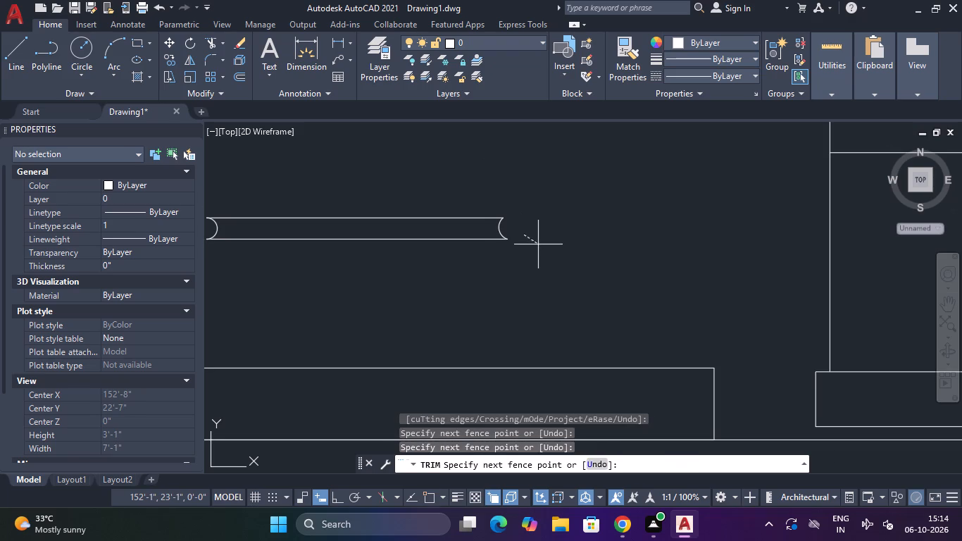
{"action": "key", "text": "Escape"}
Rotate the left arc 180° about its upper endpoint.
{"action": "middle_click_drag", "start_coordinate": [305, 271], "coordinate": [495, 239]}
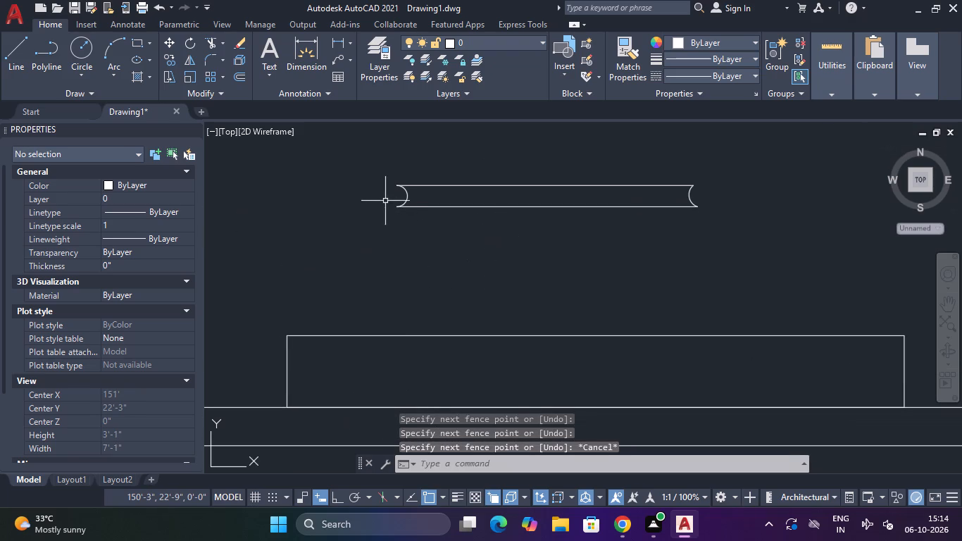
{"action": "scroll", "coordinate": [407, 193], "scroll_direction": "up", "scroll_amount": 2}
{"action": "left_click", "coordinate": [417, 190]}
{"action": "left_click", "coordinate": [389, 200]}
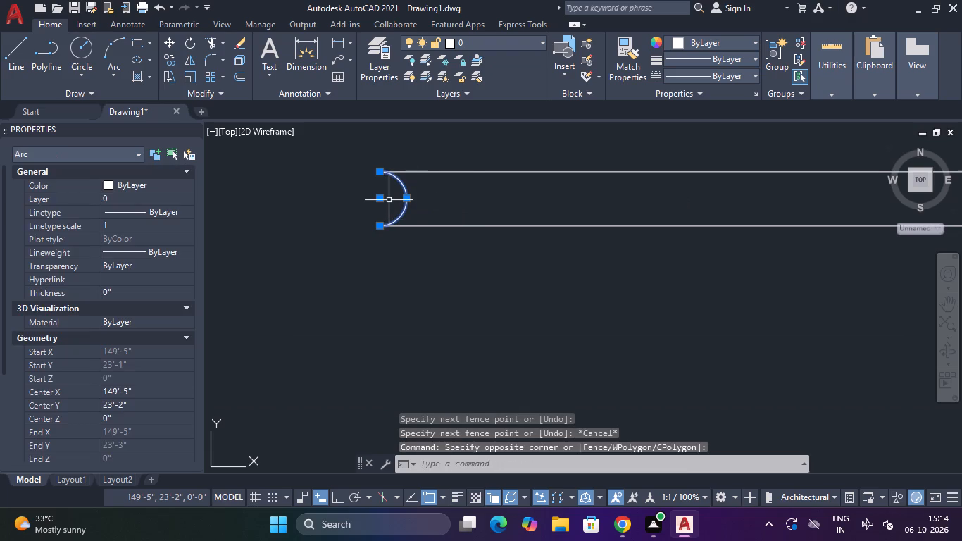
{"action": "type", "text": "RO"}
{"action": "key", "text": "space"}
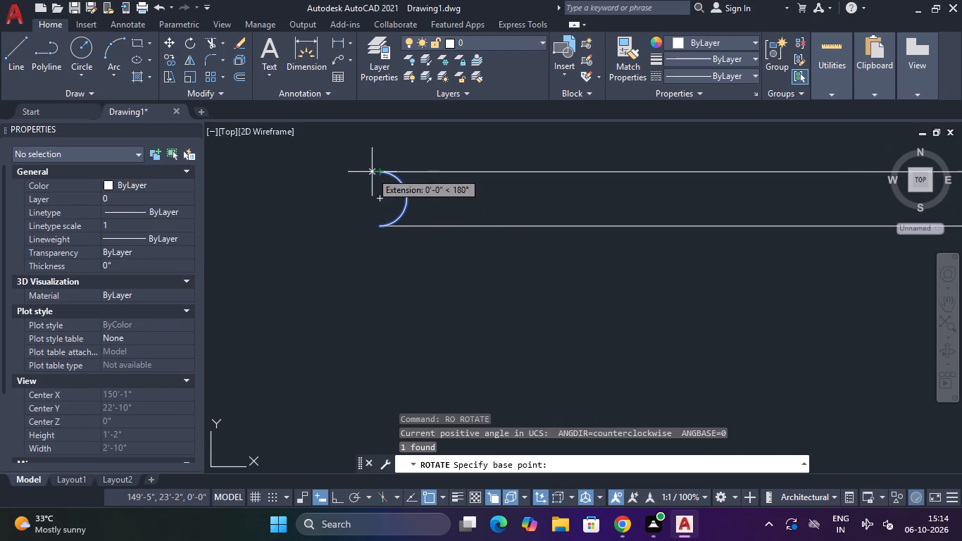
{"action": "left_click", "coordinate": [383, 173]}
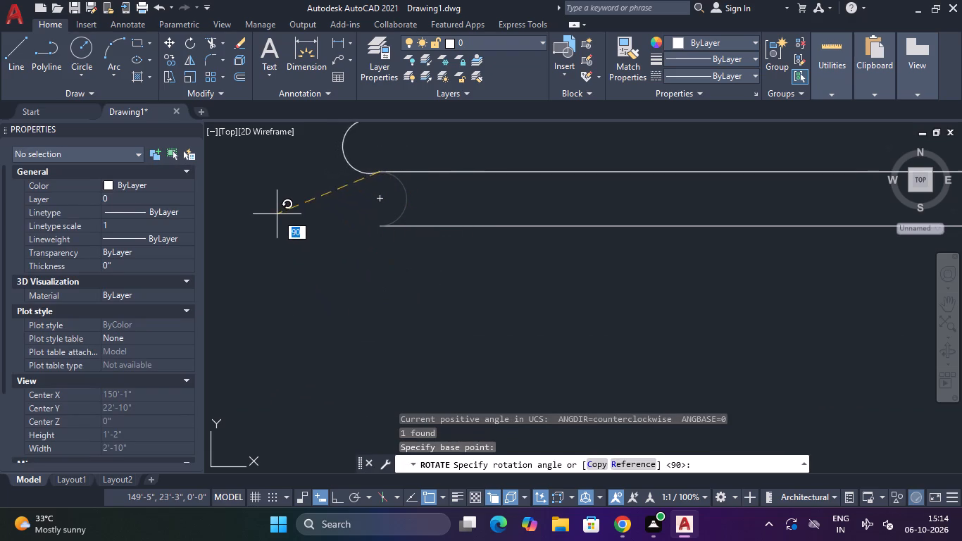
{"action": "key", "text": "F8"}
{"action": "left_click", "coordinate": [292, 188]}
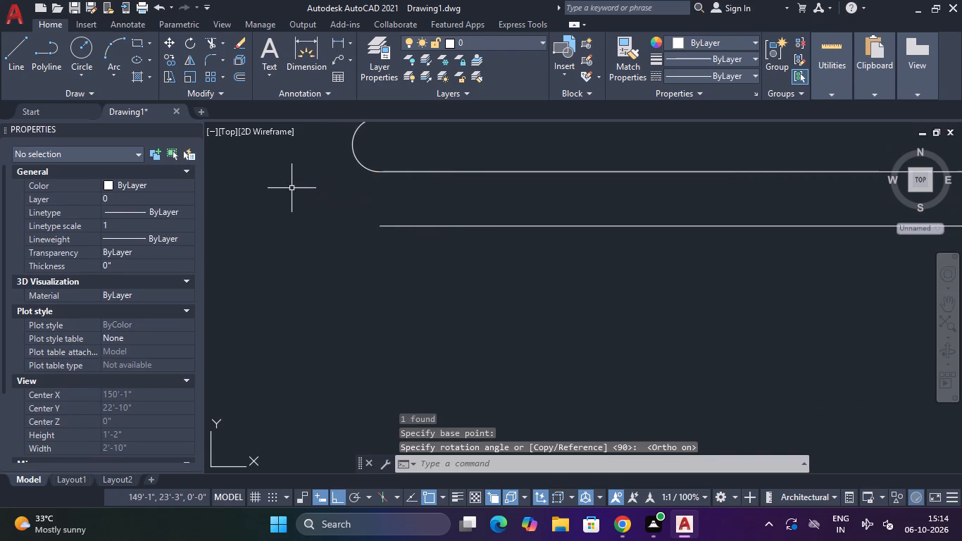
Rotate the right arc 180° about its upper endpoint.
{"action": "middle_click_drag", "start_coordinate": [375, 209], "coordinate": [230, 277]}
{"action": "scroll", "coordinate": [437, 337], "scroll_direction": "down", "scroll_amount": 3}
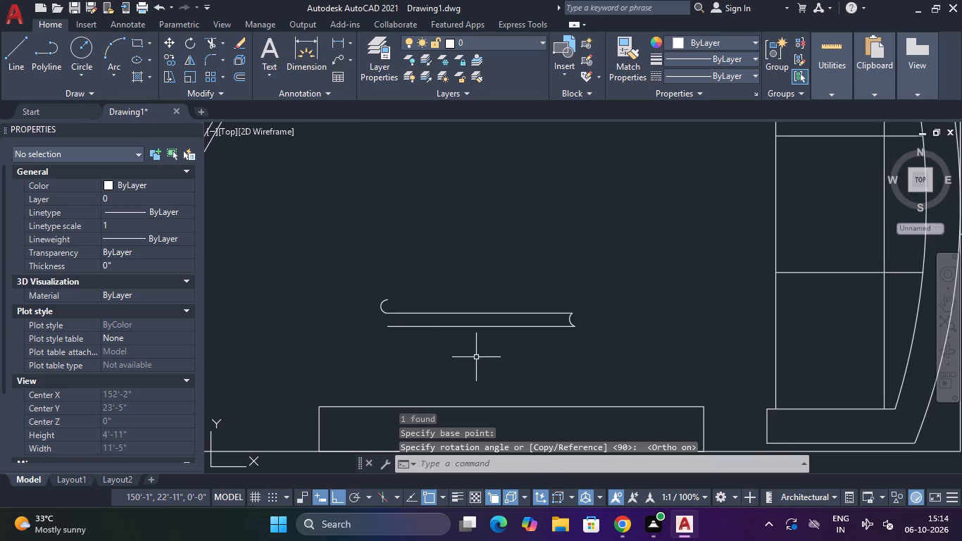
{"action": "middle_click", "coordinate": [385, 301]}
{"action": "scroll", "coordinate": [608, 311], "scroll_direction": "up", "scroll_amount": 2}
{"action": "left_click", "coordinate": [556, 320]}
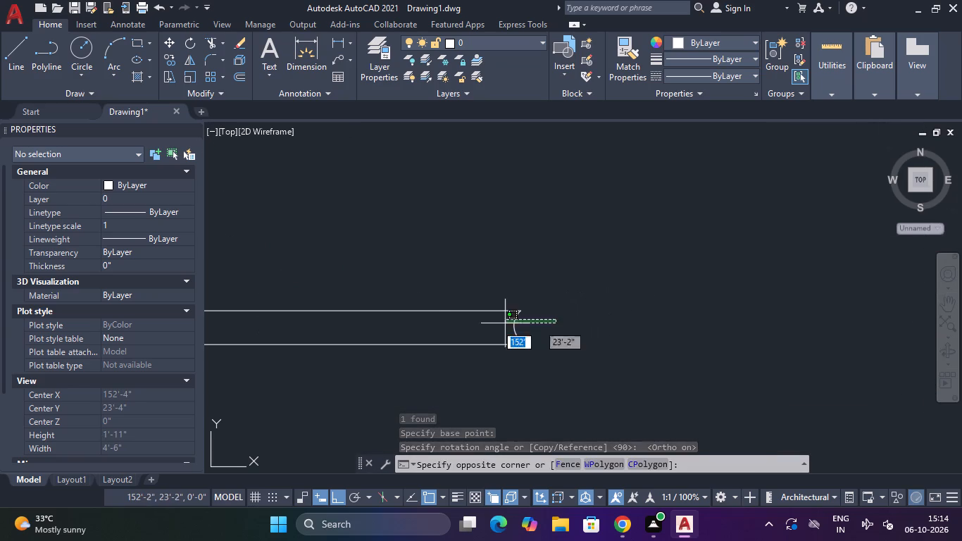
{"action": "left_click", "coordinate": [437, 334]}
{"action": "type", "text": "RO"}
{"action": "key", "text": "space"}
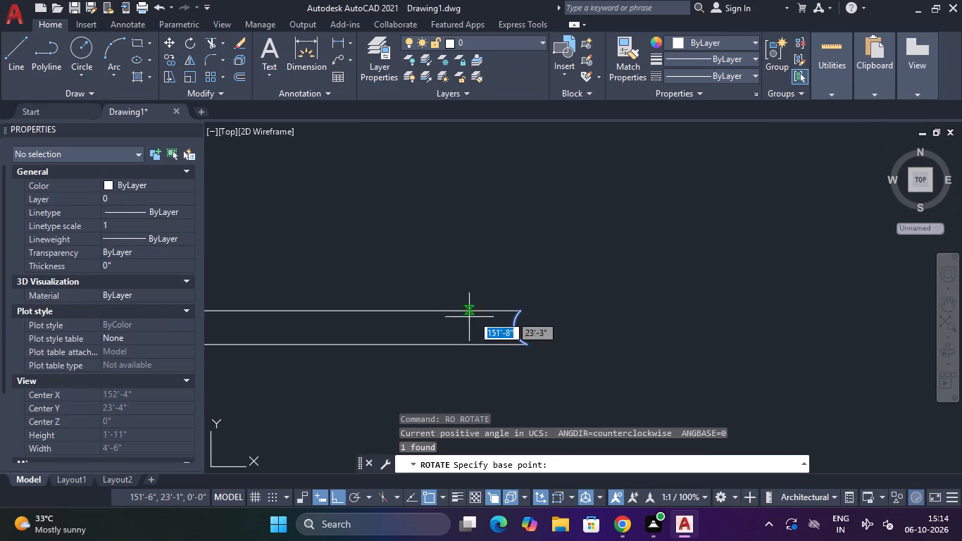
{"action": "left_click", "coordinate": [520, 312]}
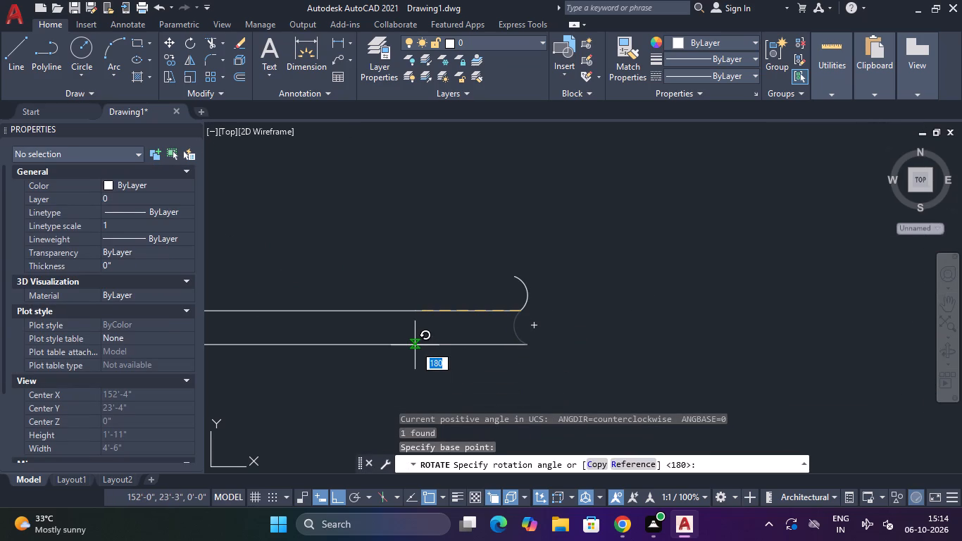
{"action": "left_click", "coordinate": [416, 336]}
Move the right arc by its upper end onto the top line's right end, rounding the bar outward.
{"action": "left_click", "coordinate": [541, 282]}
{"action": "left_click", "coordinate": [492, 300]}
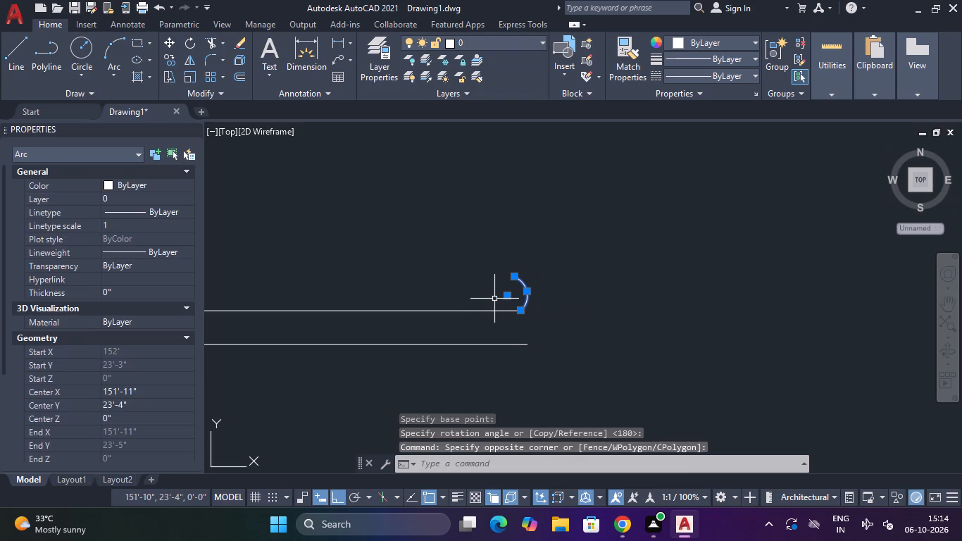
{"action": "type", "text": "M"}
{"action": "key", "text": "space"}
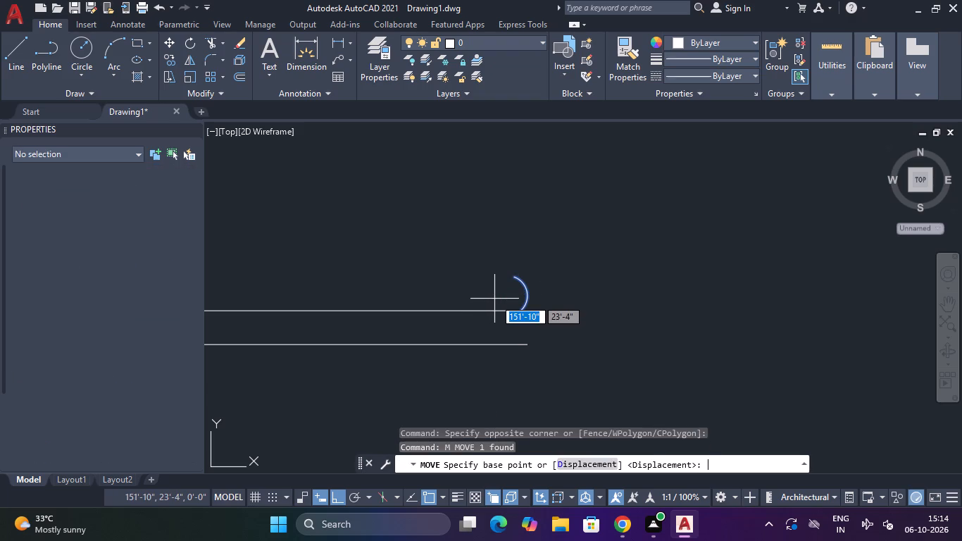
{"action": "left_click", "coordinate": [513, 278]}
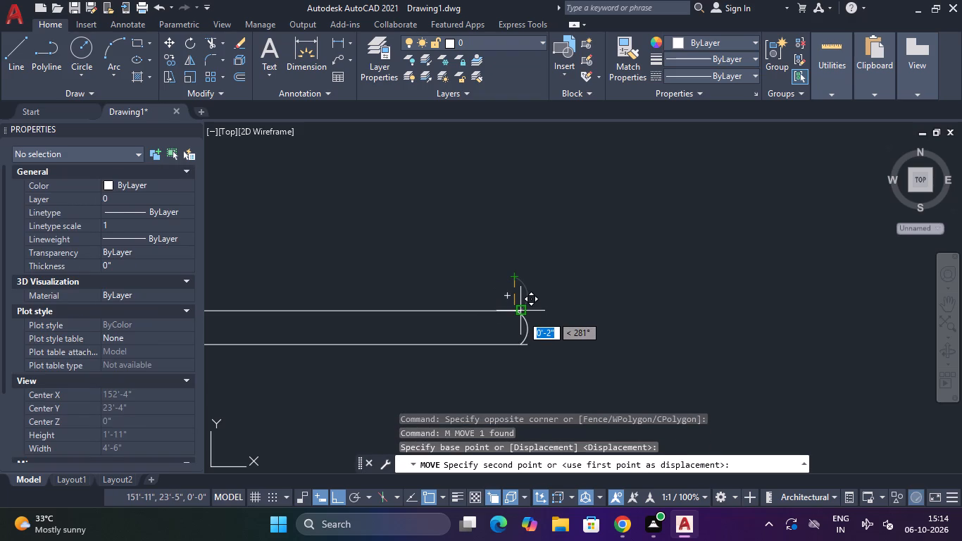
{"action": "scroll", "coordinate": [523, 316], "scroll_direction": "up", "scroll_amount": 3}
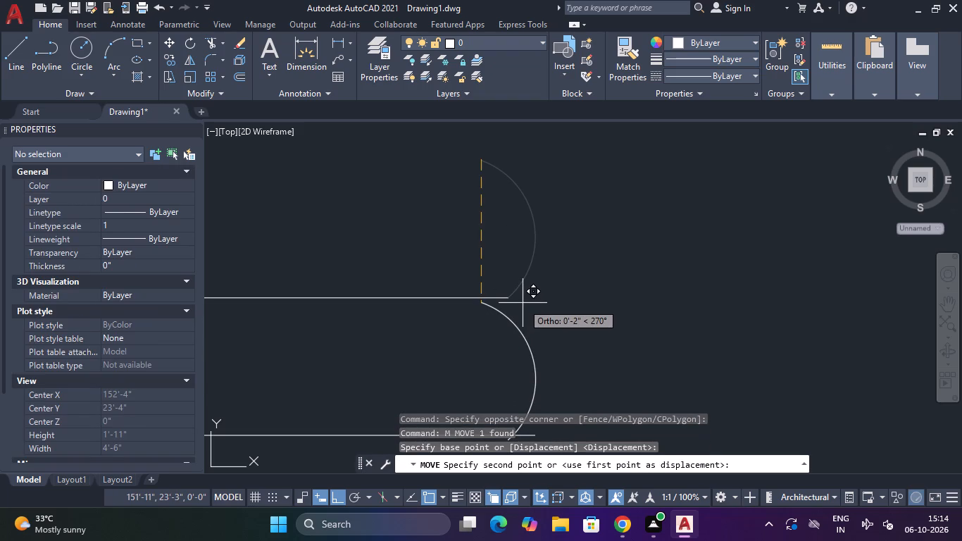
{"action": "key", "text": "F8"}
{"action": "left_click", "coordinate": [510, 299]}
{"action": "scroll", "coordinate": [516, 297], "scroll_direction": "down", "scroll_amount": 2}
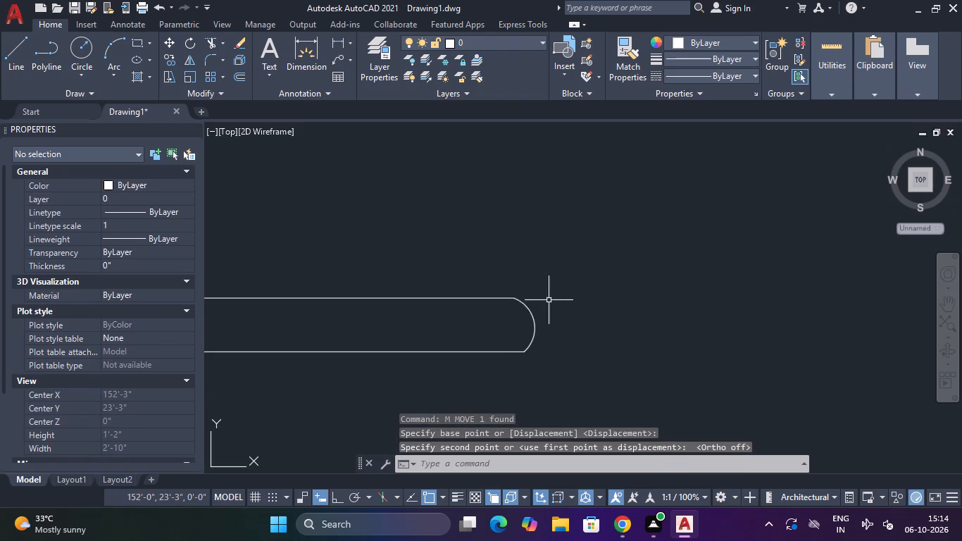
Move the left arc by its lower end onto the bottom line's left end, closing the rounded bar.
{"action": "middle_click_drag", "start_coordinate": [561, 294], "coordinate": [787, 224]}
{"action": "scroll", "coordinate": [656, 276], "scroll_direction": "down", "scroll_amount": 2}
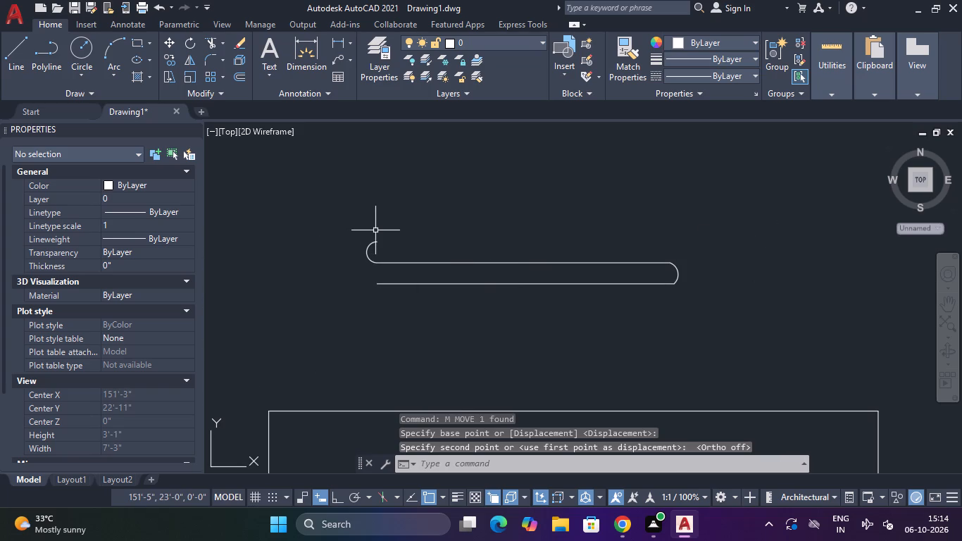
{"action": "left_click", "coordinate": [376, 230]}
{"action": "left_click", "coordinate": [358, 245]}
{"action": "key", "text": "c"}
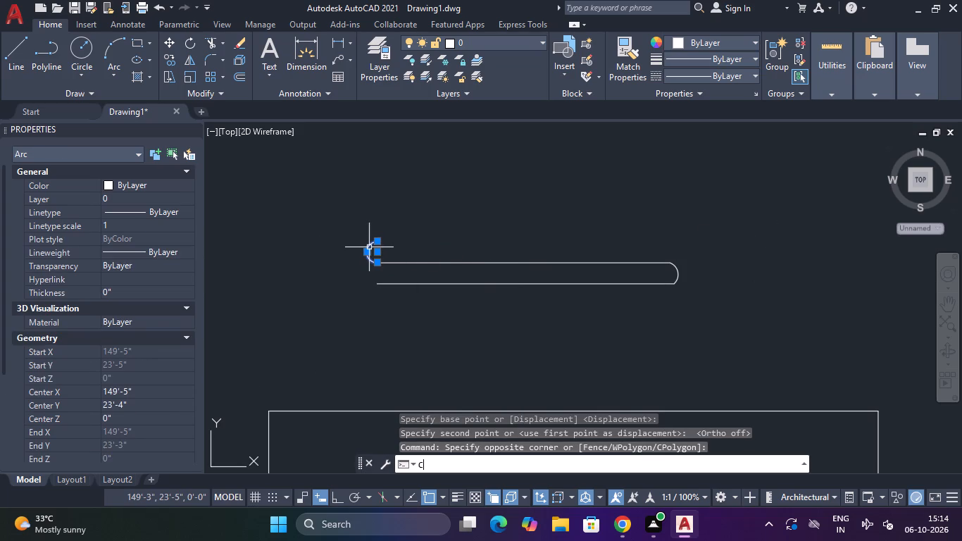
{"action": "key", "text": "BackSpace"}
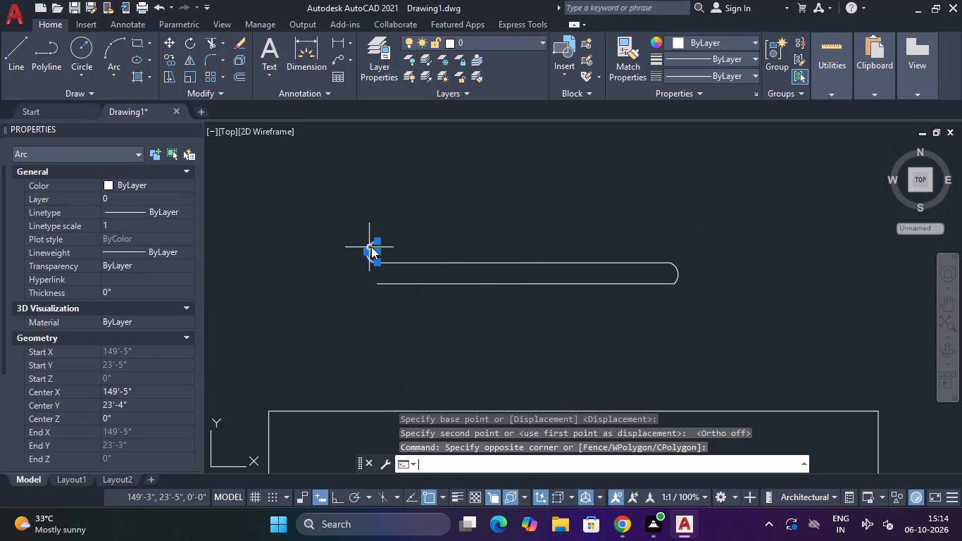
{"action": "type", "text": "M"}
{"action": "key", "text": "space"}
{"action": "scroll", "coordinate": [376, 264], "scroll_direction": "up", "scroll_amount": 3}
{"action": "left_click", "coordinate": [365, 257]}
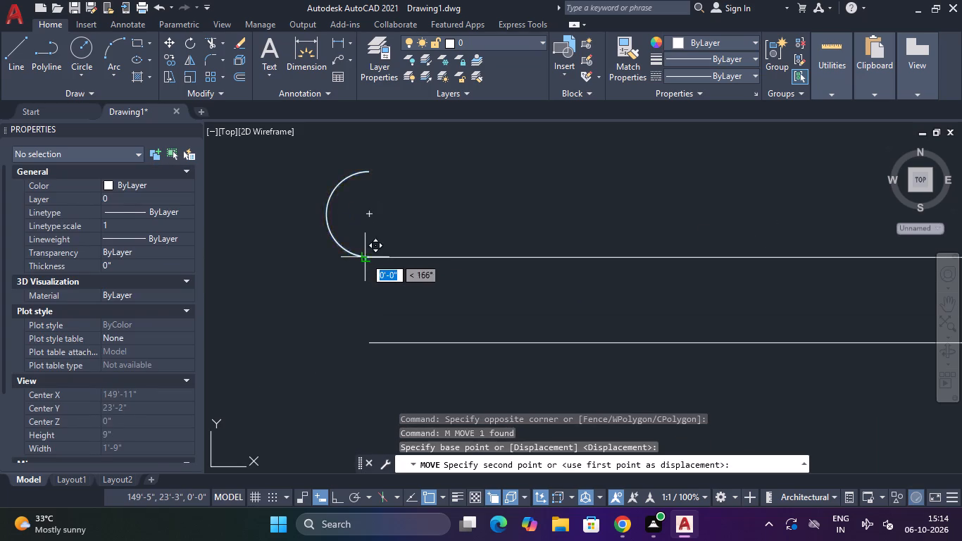
{"action": "left_click", "coordinate": [366, 341]}
{"action": "key", "text": "Escape"}
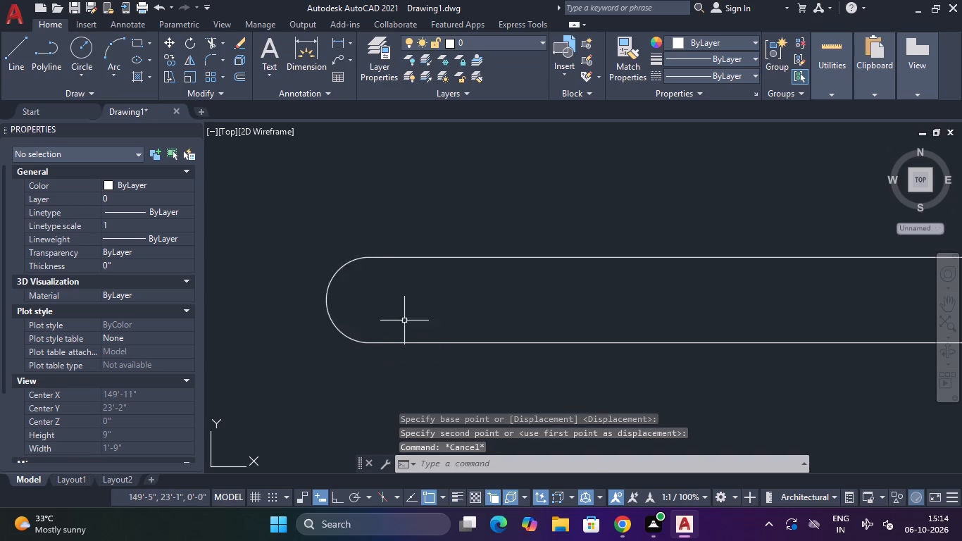
Move the whole rounded bar down into the long narrow rectangle against the sitting room's bottom wall.
{"action": "scroll", "coordinate": [424, 306], "scroll_direction": "down", "scroll_amount": 6}
{"action": "scroll", "coordinate": [480, 319], "scroll_direction": "up", "scroll_amount": 2}
{"action": "left_click", "coordinate": [558, 263]}
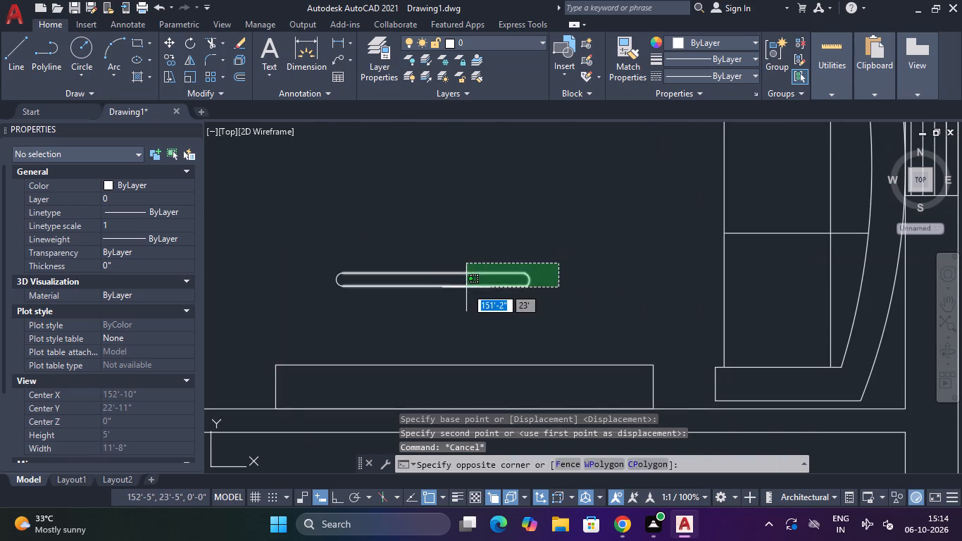
{"action": "left_click", "coordinate": [460, 287]}
{"action": "left_click", "coordinate": [555, 230]}
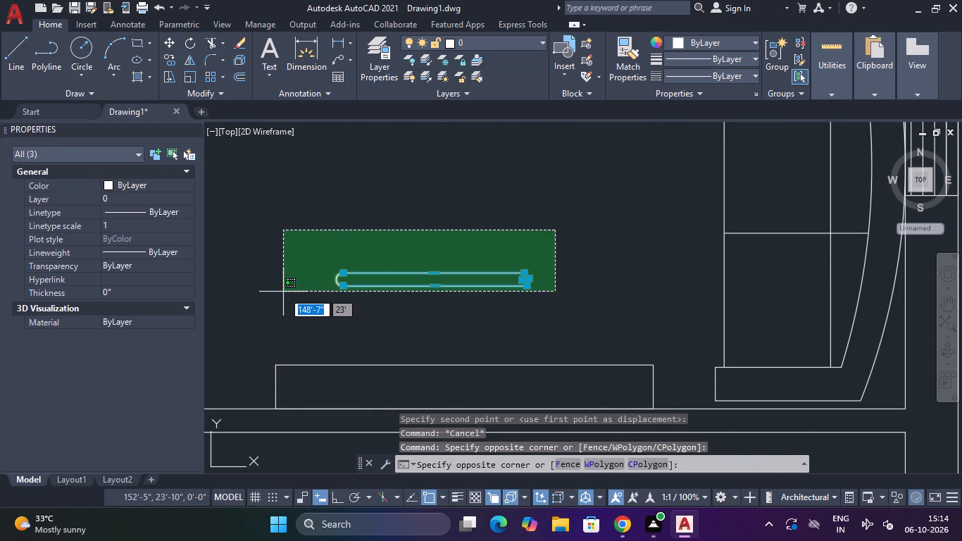
{"action": "left_click", "coordinate": [294, 313]}
{"action": "type", "text": "M"}
{"action": "key", "text": "space"}
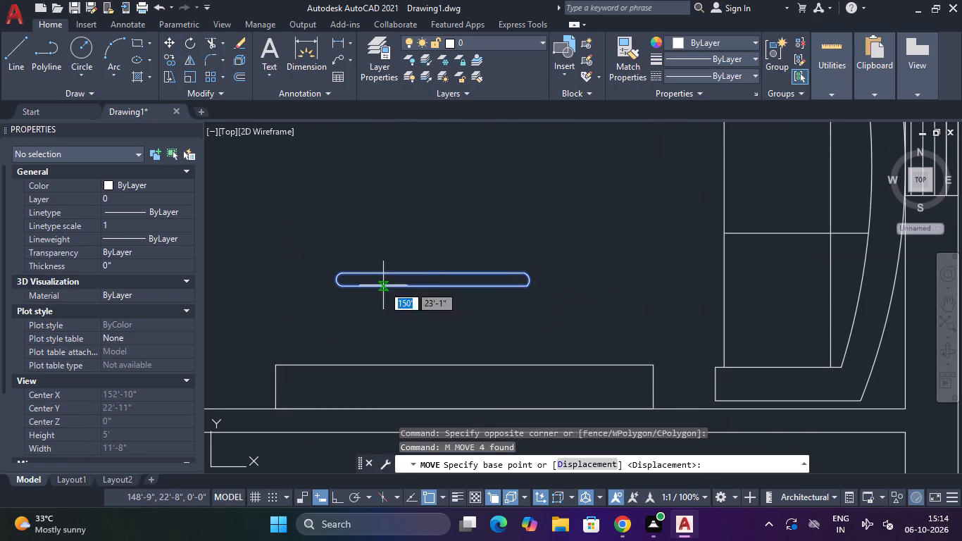
{"action": "left_click", "coordinate": [431, 278]}
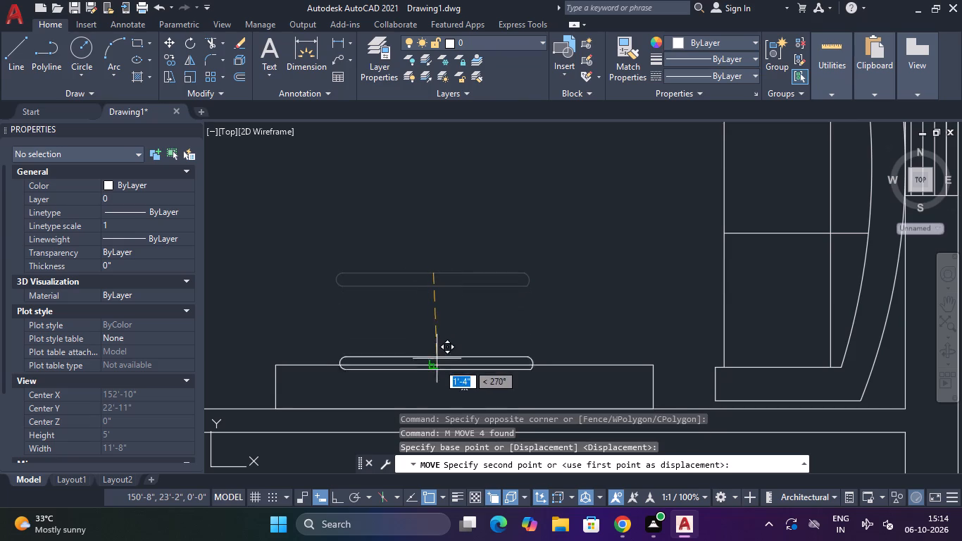
{"action": "left_click", "coordinate": [447, 380]}
{"action": "middle_click_drag", "start_coordinate": [449, 380], "coordinate": [487, 311]}
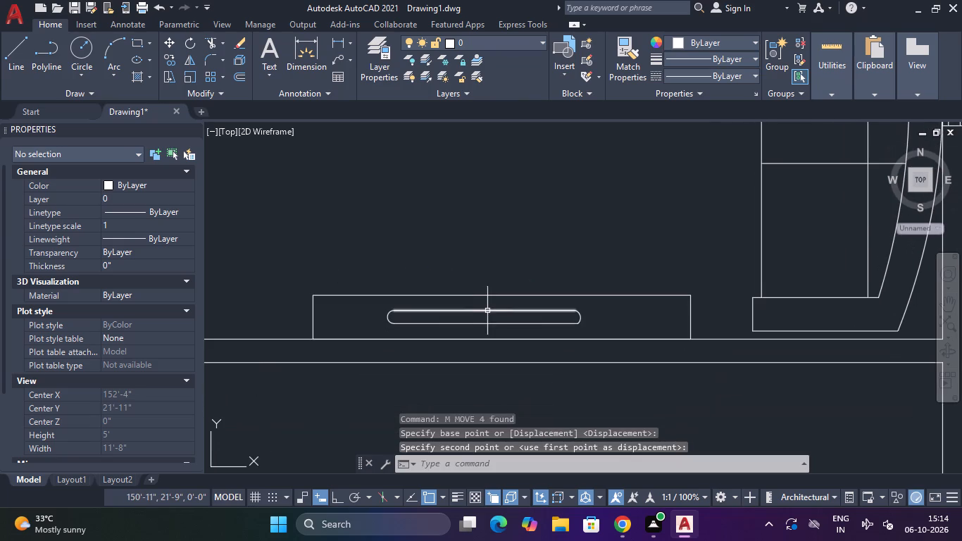
{"action": "key", "text": "Escape"}
{"action": "key", "text": "Escape"}
Move the rectangular wood-grain table from the spare furniture outside the plan into the sitting room, between the sofas and the wall unit.
{"action": "scroll", "coordinate": [494, 224], "scroll_direction": "down", "scroll_amount": 2}
{"action": "middle_click_drag", "start_coordinate": [494, 224], "coordinate": [480, 286]}
{"action": "scroll", "coordinate": [484, 279], "scroll_direction": "down", "scroll_amount": 1}
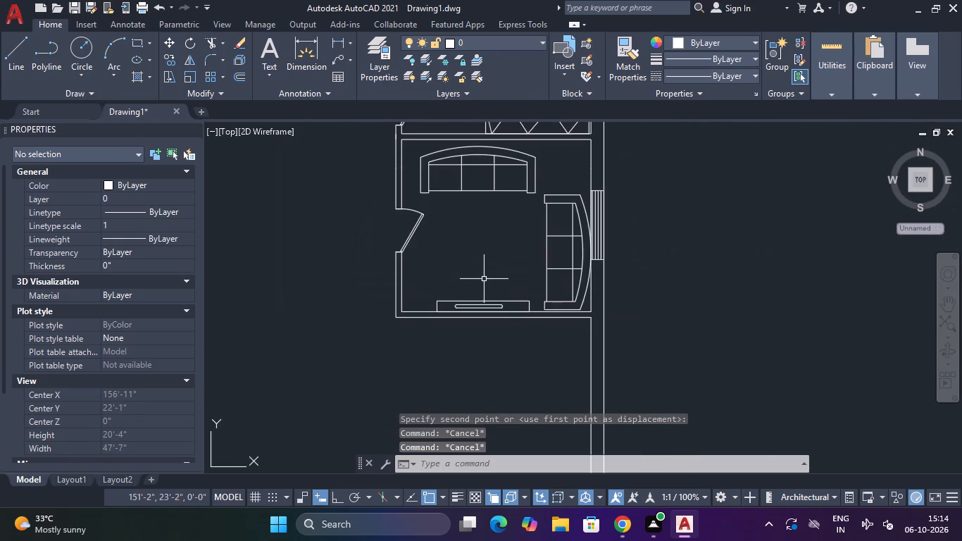
{"action": "scroll", "coordinate": [484, 279], "scroll_direction": "up", "scroll_amount": 1}
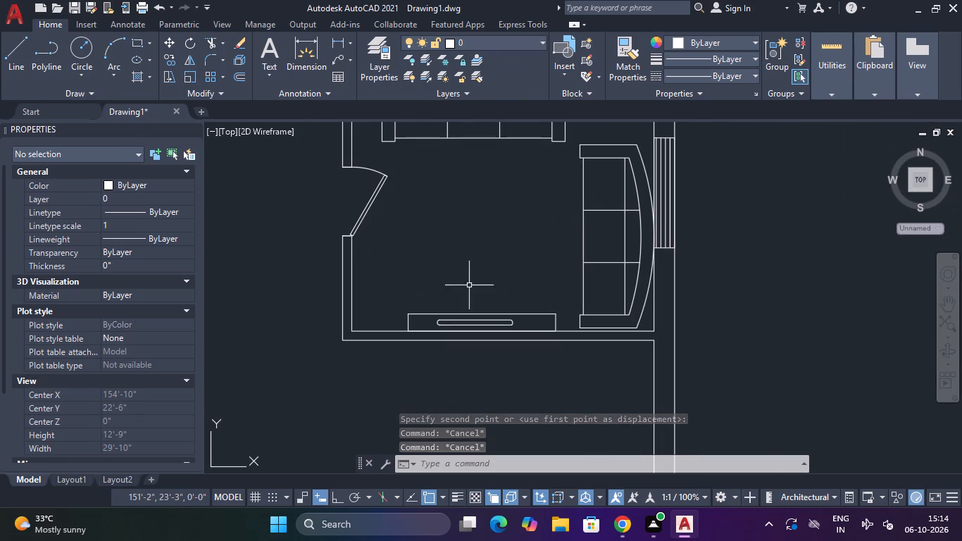
{"action": "scroll", "coordinate": [308, 267], "scroll_direction": "down", "scroll_amount": 1}
{"action": "middle_click_drag", "start_coordinate": [287, 273], "coordinate": [393, 367]}
{"action": "scroll", "coordinate": [428, 328], "scroll_direction": "down", "scroll_amount": 3}
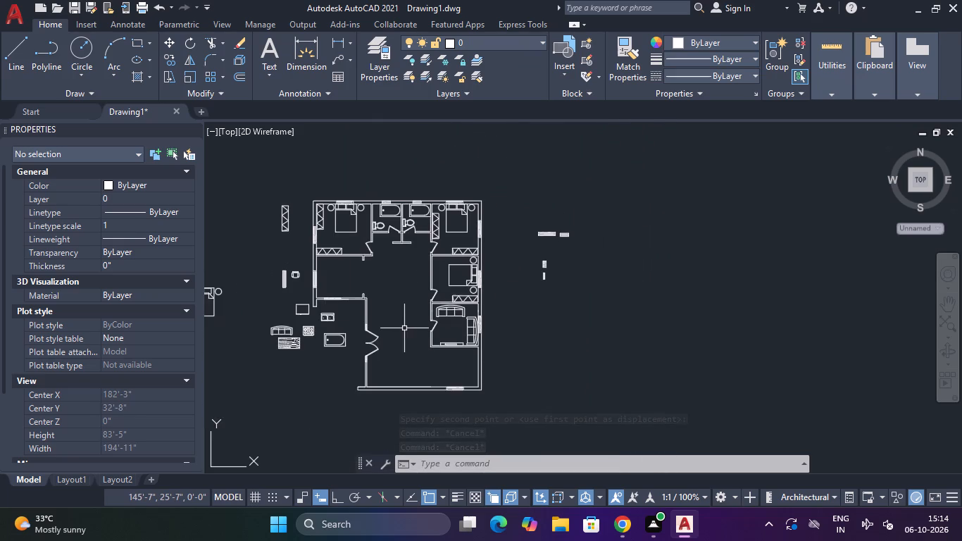
{"action": "middle_click_drag", "start_coordinate": [496, 291], "coordinate": [539, 276]}
{"action": "scroll", "coordinate": [259, 341], "scroll_direction": "up", "scroll_amount": 4}
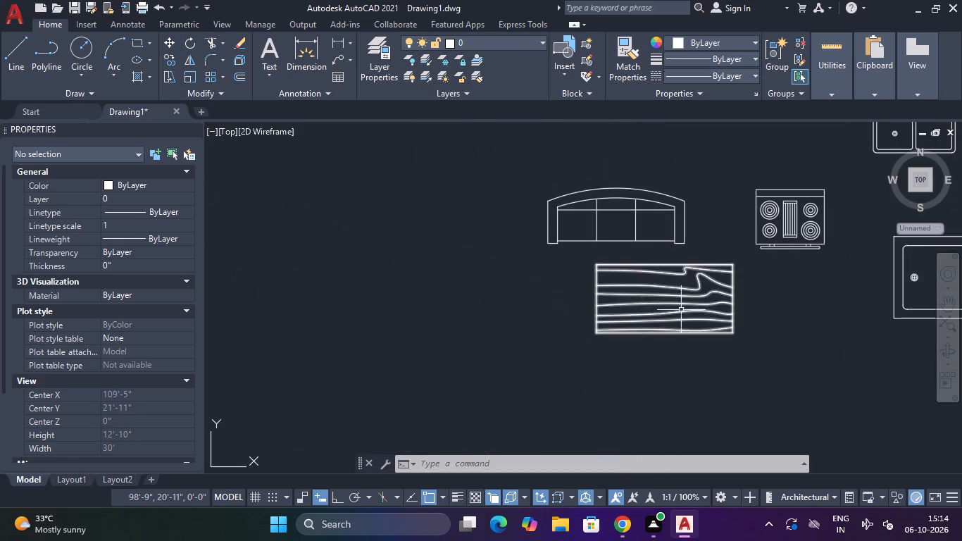
{"action": "left_click_drag", "start_coordinate": [768, 288], "coordinate": [752, 292]}
{"action": "left_click", "coordinate": [643, 334]}
{"action": "type", "text": "M"}
{"action": "key", "text": "space"}
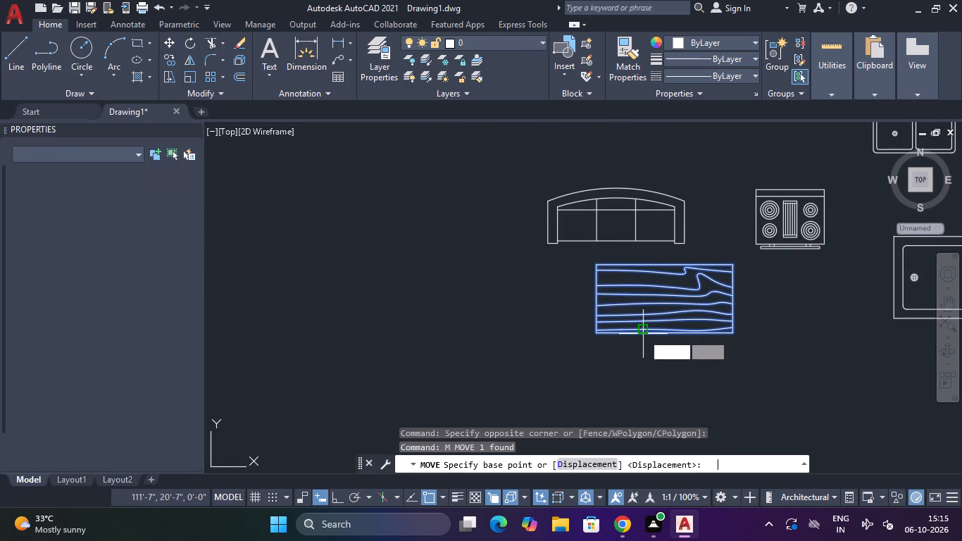
{"action": "left_click", "coordinate": [656, 296]}
{"action": "middle_click_drag", "start_coordinate": [648, 300], "coordinate": [128, 268]}
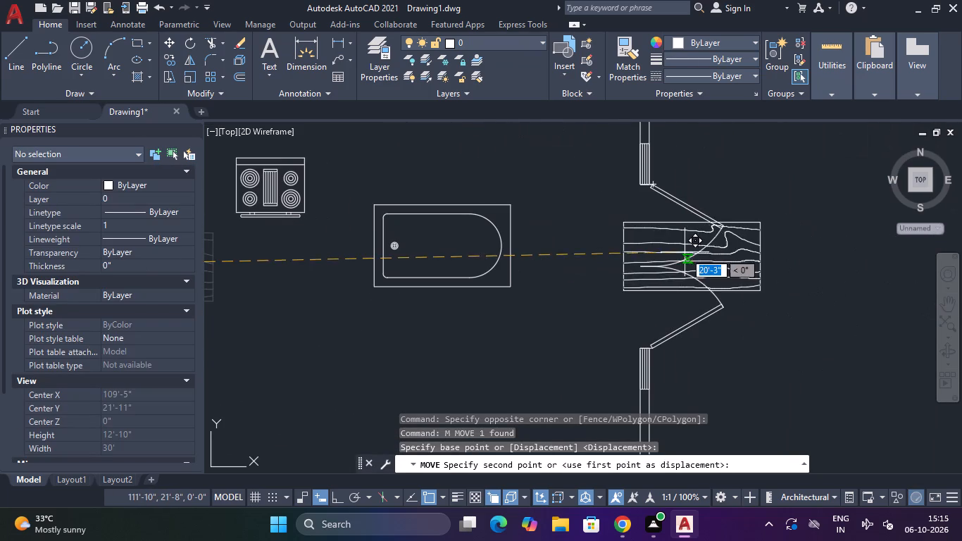
{"action": "middle_click_drag", "start_coordinate": [774, 230], "coordinate": [416, 247]}
{"action": "scroll", "coordinate": [431, 240], "scroll_direction": "down", "scroll_amount": 2}
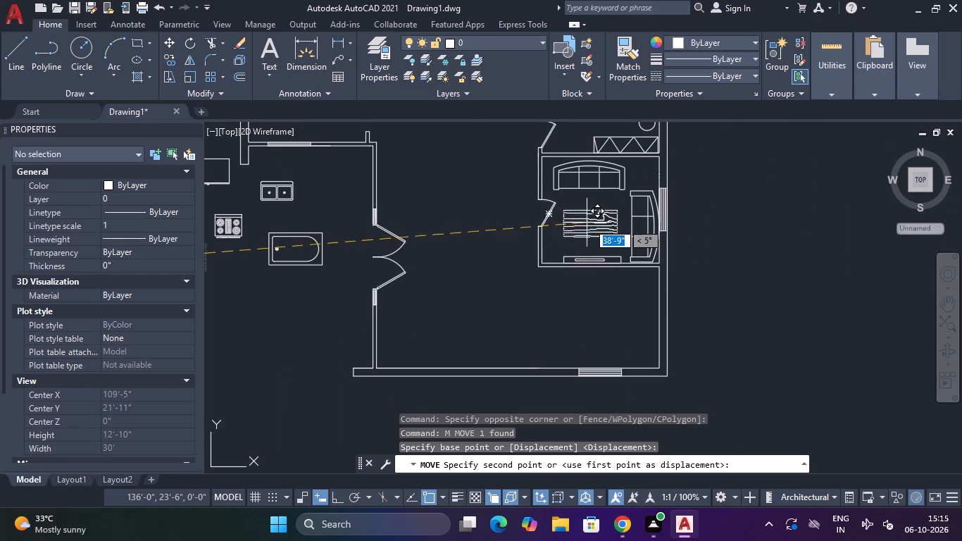
{"action": "scroll", "coordinate": [588, 223], "scroll_direction": "up", "scroll_amount": 2}
{"action": "left_click", "coordinate": [587, 219]}
{"action": "key", "text": "Escape"}
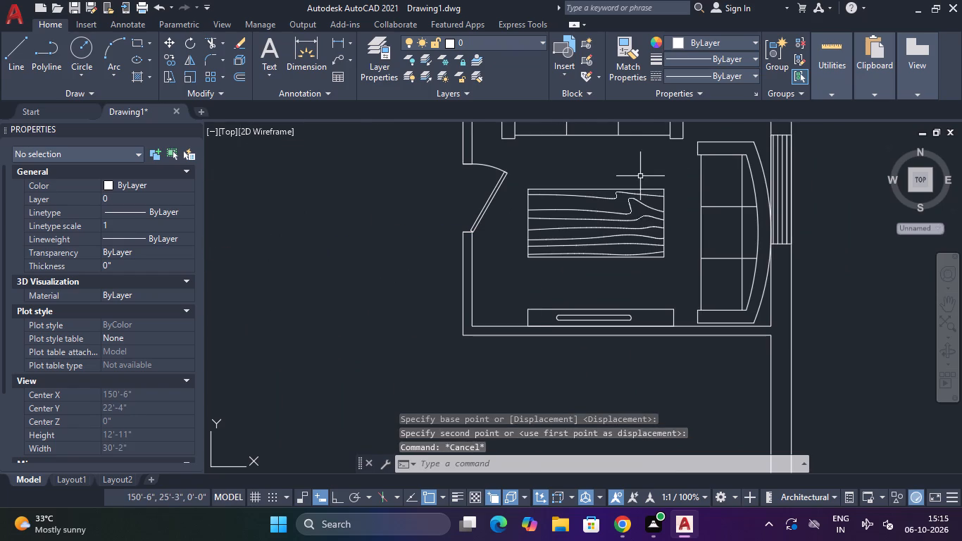
Scale the wood-grain table down slightly from its lower left corner.
{"action": "left_click", "coordinate": [667, 181]}
{"action": "left_click", "coordinate": [589, 240]}
{"action": "type", "text": "SC"}
{"action": "key", "text": "space"}
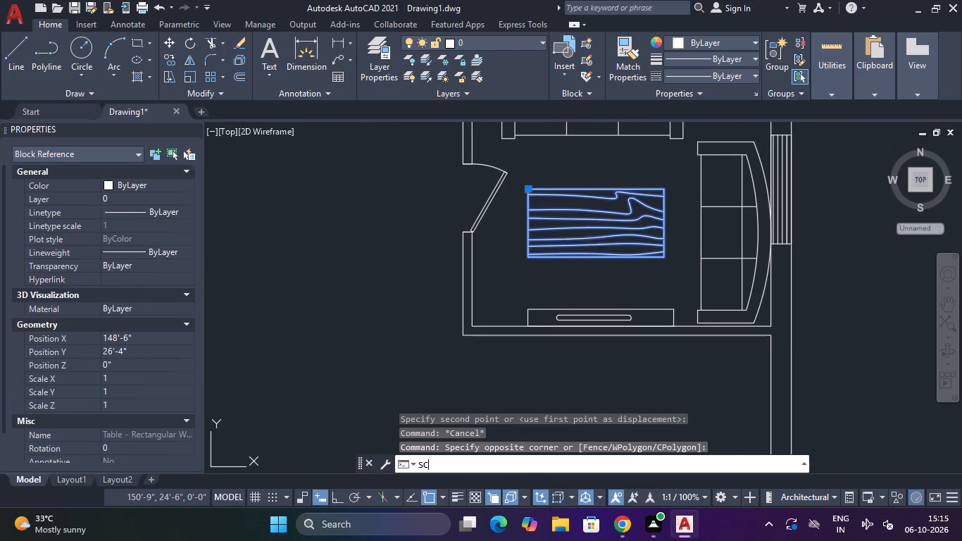
{"action": "left_click", "coordinate": [530, 257]}
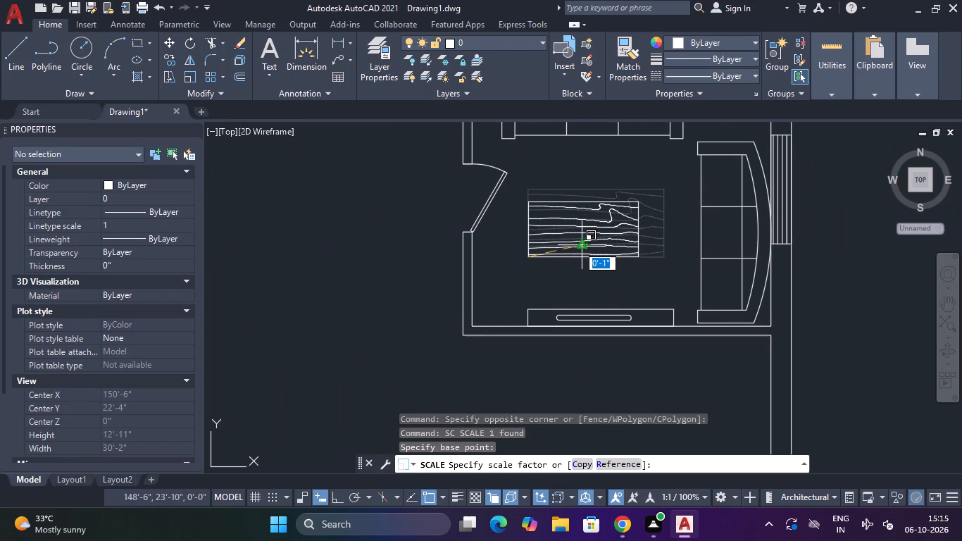
{"action": "left_click", "coordinate": [577, 245]}
Move the wood-grain table about 10" to the right and slightly down, centring it above the wall unit.
{"action": "left_click", "coordinate": [673, 193]}
{"action": "left_click", "coordinate": [603, 238]}
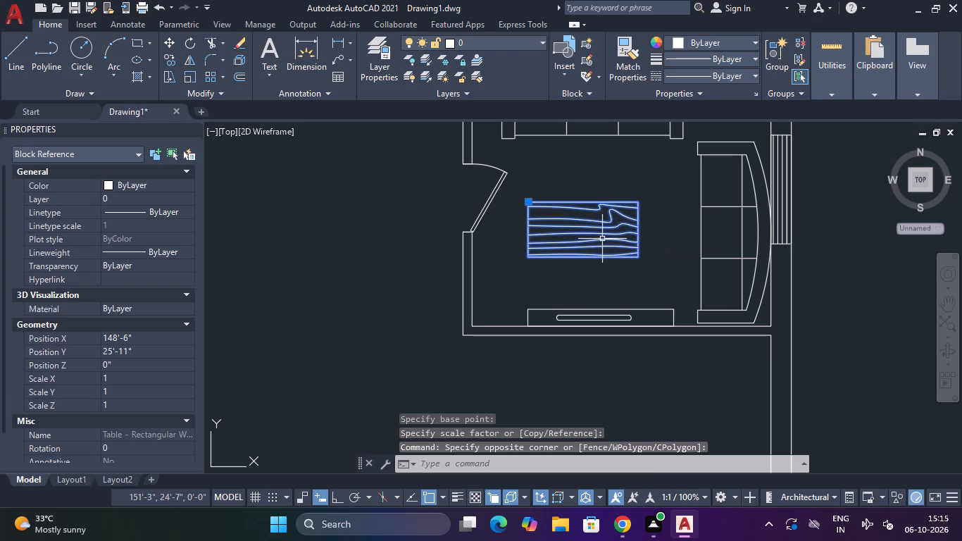
{"action": "type", "text": "M"}
{"action": "key", "text": "space"}
{"action": "left_click", "coordinate": [586, 242]}
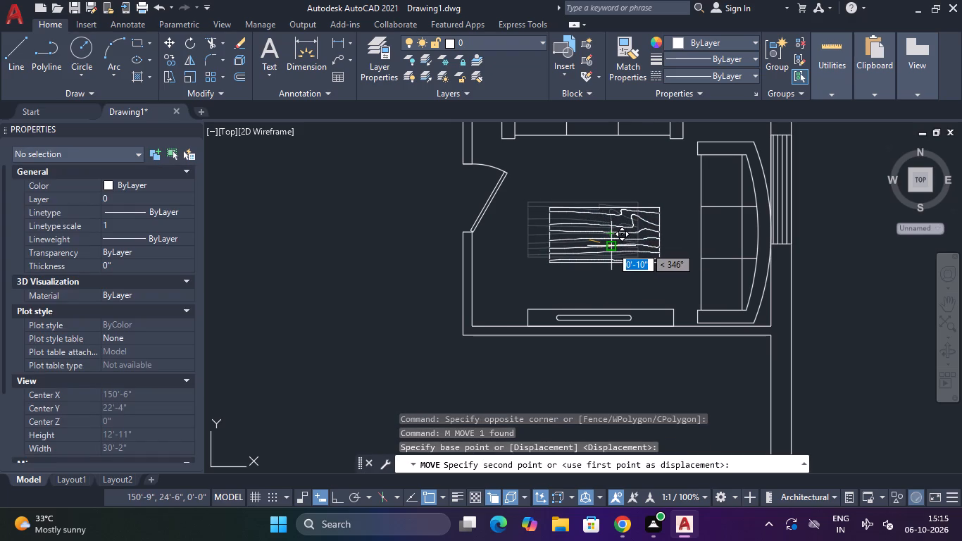
{"action": "left_click", "coordinate": [611, 247]}
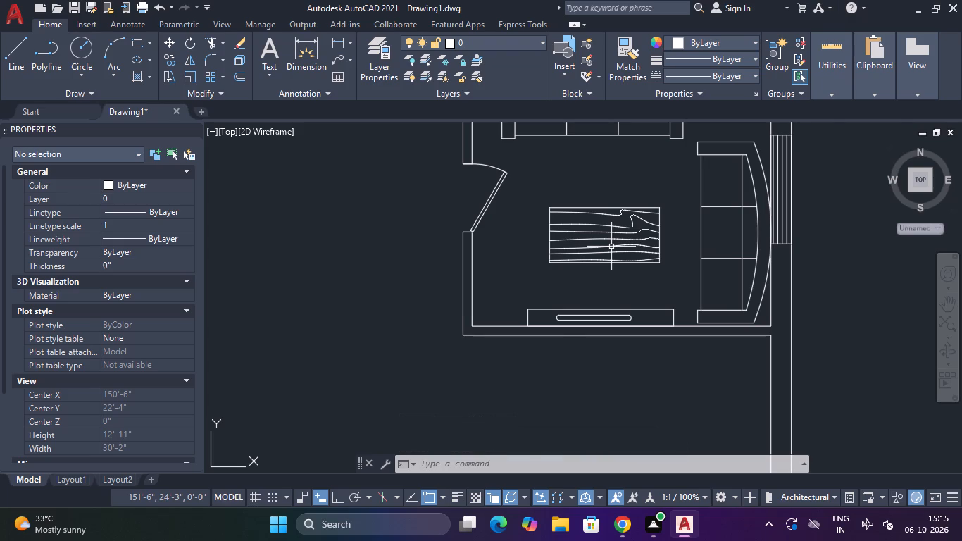
Insert the Sink - Oval top and Faucet - Bathroom top blocks from DesignCenter, one over the other, left of the spare bed.
{"action": "scroll", "coordinate": [611, 247], "scroll_direction": "up", "scroll_amount": 3}
{"action": "scroll", "coordinate": [613, 247], "scroll_direction": "down", "scroll_amount": 3}
{"action": "scroll", "coordinate": [671, 205], "scroll_direction": "down", "scroll_amount": 3}
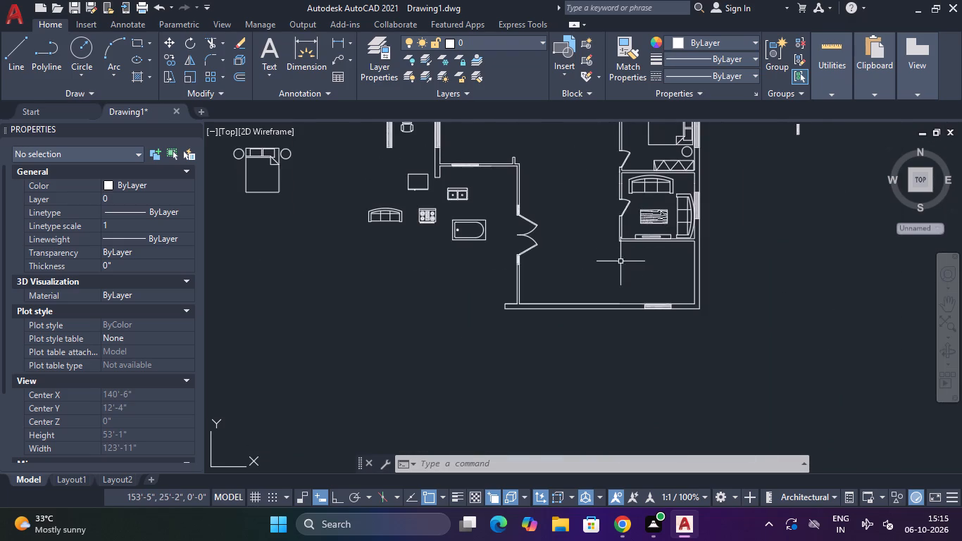
{"action": "middle_click_drag", "start_coordinate": [605, 268], "coordinate": [588, 304]}
{"action": "middle_click_drag", "start_coordinate": [567, 223], "coordinate": [568, 226]}
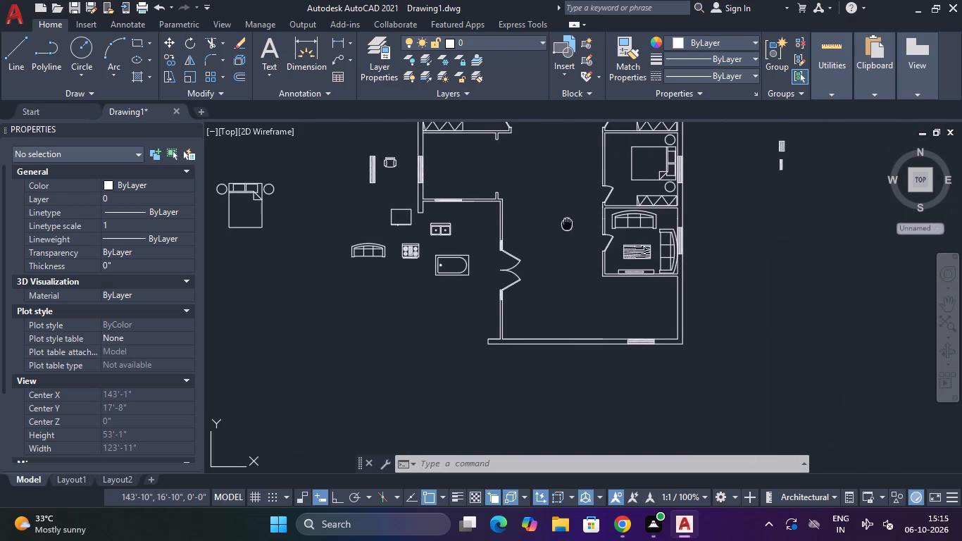
{"action": "middle_click_drag", "start_coordinate": [568, 226], "coordinate": [563, 357]}
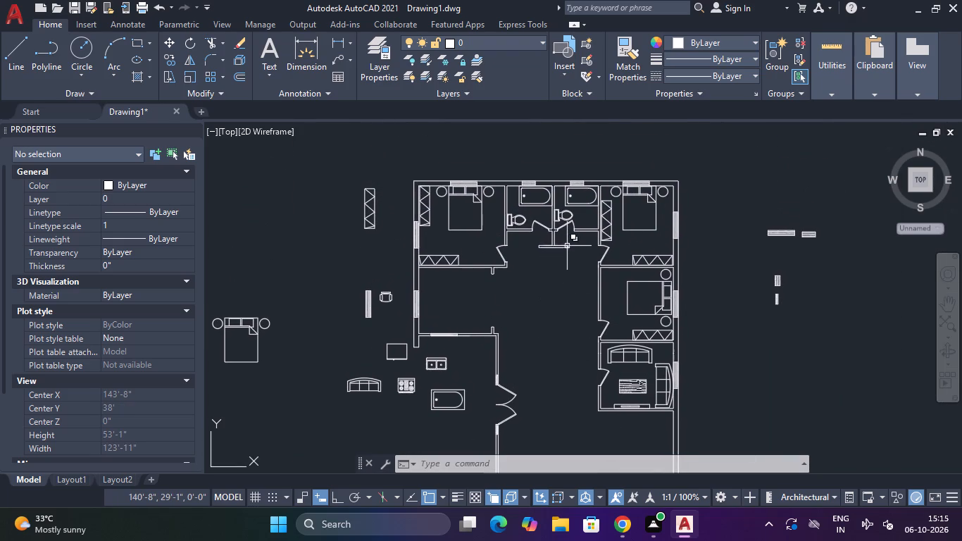
{"action": "middle_click_drag", "start_coordinate": [533, 306], "coordinate": [666, 266]}
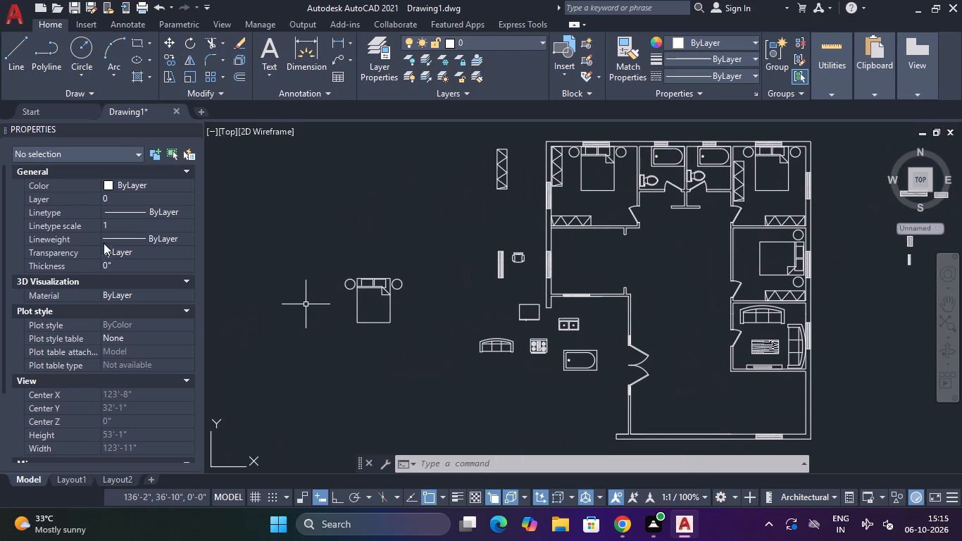
{"action": "key", "text": "ctrl+2"}
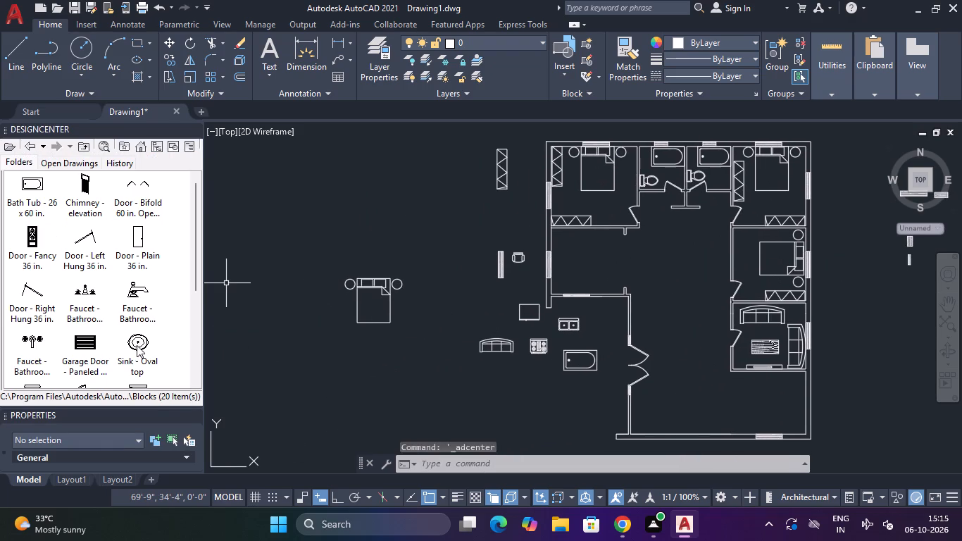
{"action": "left_click_drag", "start_coordinate": [139, 344], "coordinate": [290, 294]}
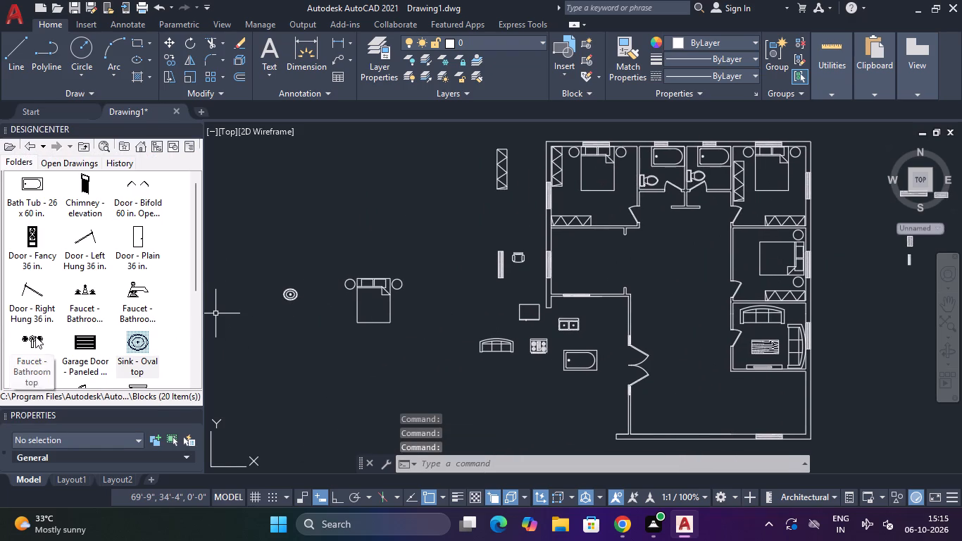
{"action": "left_click_drag", "start_coordinate": [35, 336], "coordinate": [289, 295]}
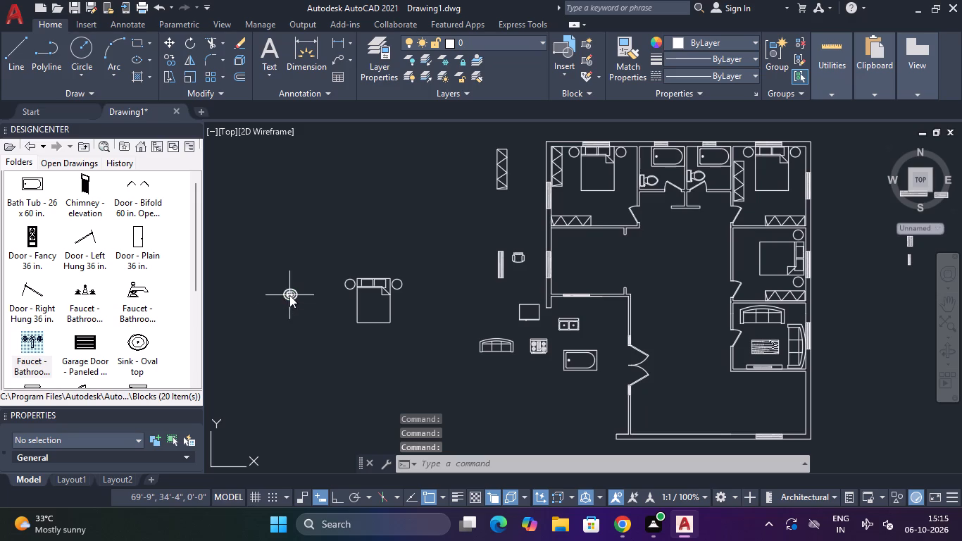
{"action": "left_click", "coordinate": [194, 129]}
Move the bathroom faucet up about 6" so its spout ends over the oval sink's drain.
{"action": "scroll", "coordinate": [323, 292], "scroll_direction": "up", "scroll_amount": 5}
{"action": "middle_click_drag", "start_coordinate": [256, 318], "coordinate": [681, 305]}
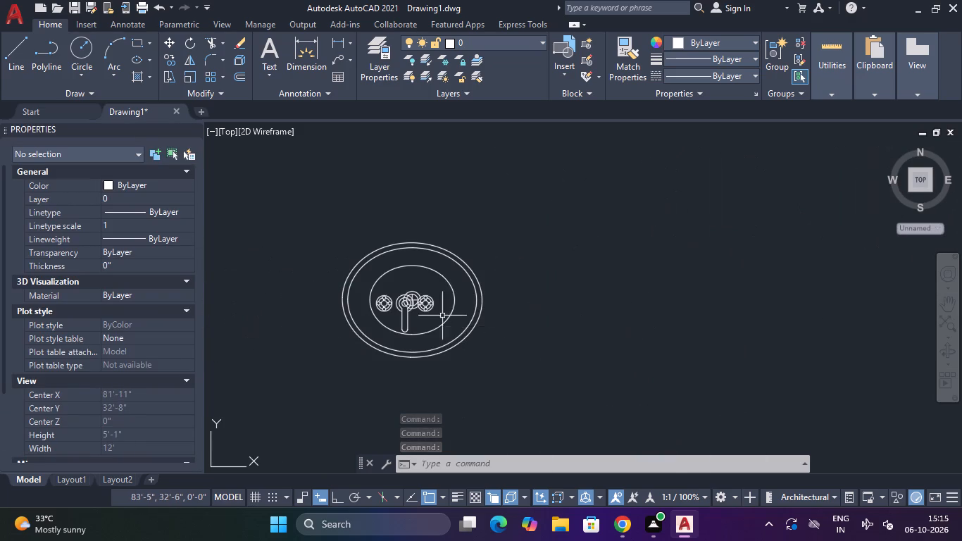
{"action": "scroll", "coordinate": [400, 302], "scroll_direction": "up", "scroll_amount": 1}
{"action": "left_click", "coordinate": [394, 302]}
{"action": "type", "text": "M"}
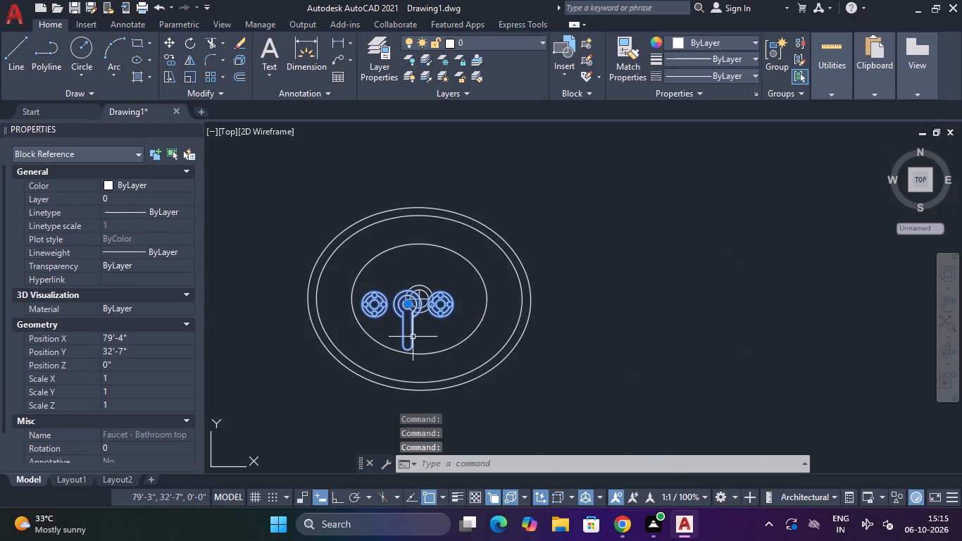
{"action": "key", "text": "space"}
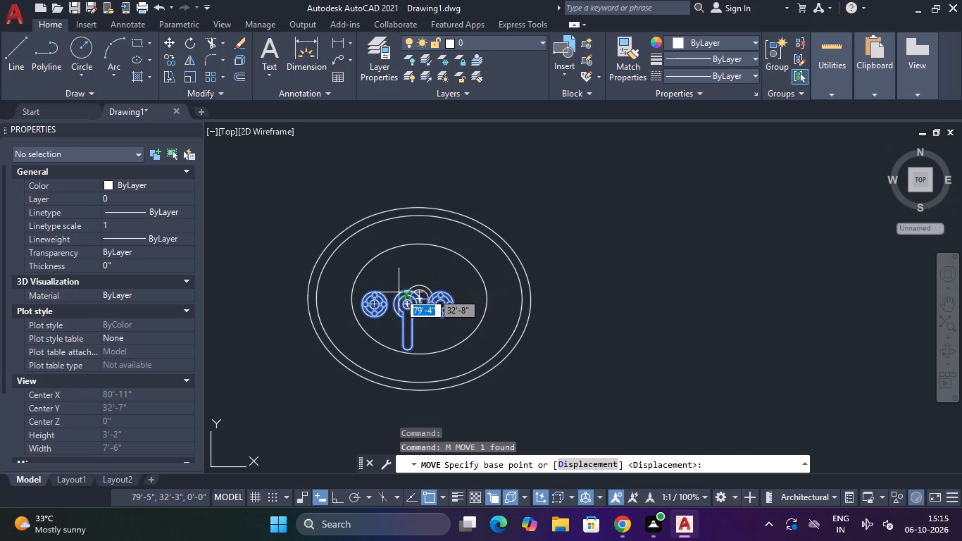
{"action": "left_click", "coordinate": [402, 292]}
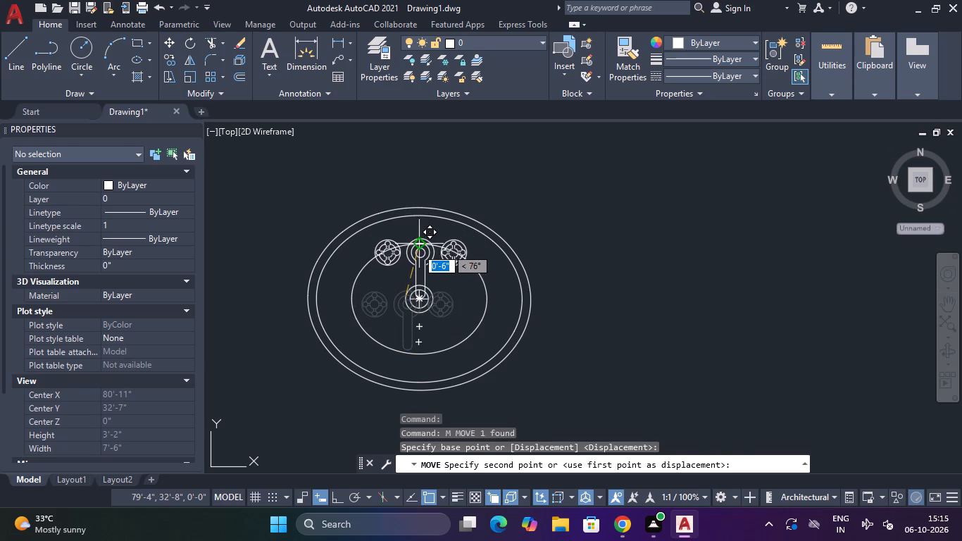
{"action": "left_click", "coordinate": [417, 248]}
Open the Sink - Oval top block definition in the Block Editor.
{"action": "triple_click", "coordinate": [530, 304]}
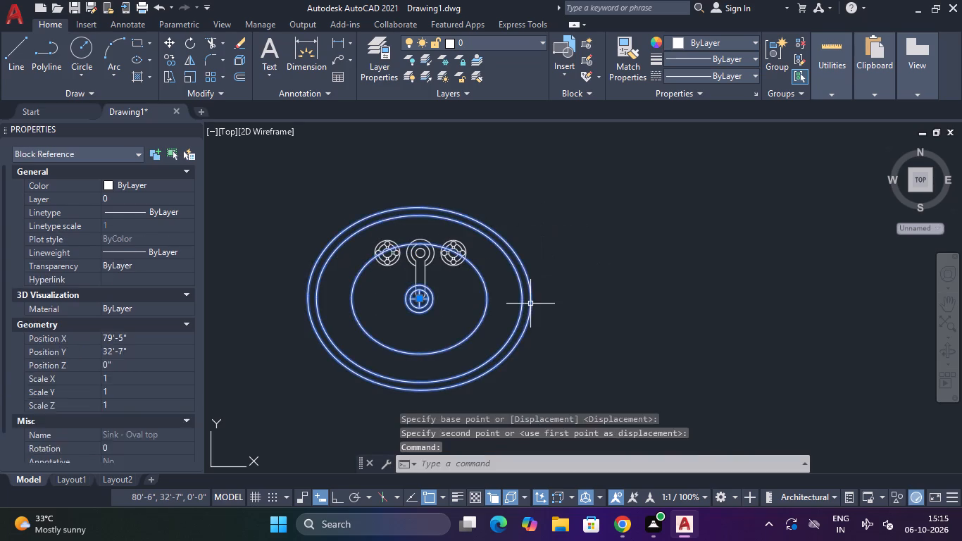
{"action": "left_click", "coordinate": [463, 357]}
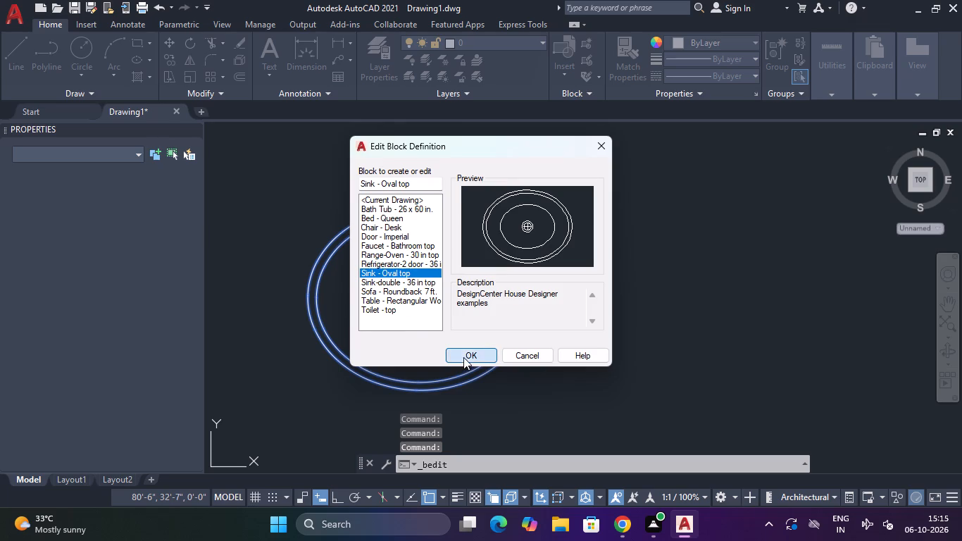
{"action": "scroll", "coordinate": [546, 267], "scroll_direction": "down", "scroll_amount": 1}
{"action": "middle_click_drag", "start_coordinate": [547, 267], "coordinate": [517, 267]}
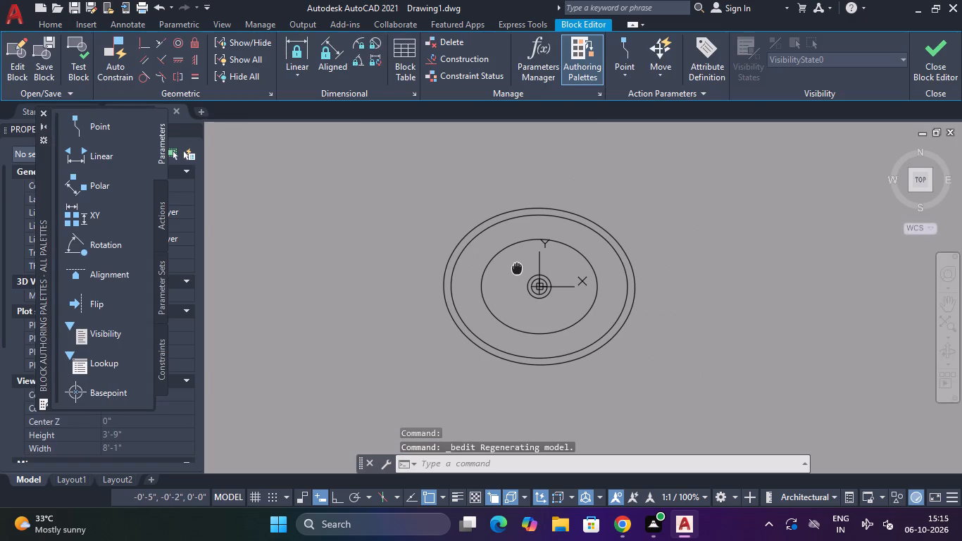
{"action": "middle_click_drag", "start_coordinate": [517, 267], "coordinate": [515, 267]}
{"action": "scroll", "coordinate": [544, 282], "scroll_direction": "up", "scroll_amount": 1}
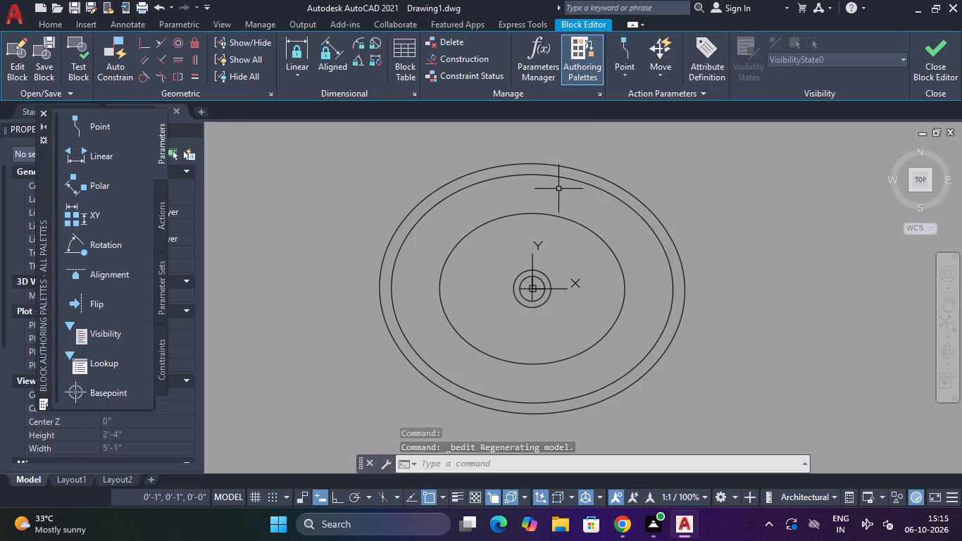
Trim away the entire inner basin ellipse of the sink, keeping the two outer ellipses and the drain.
{"action": "type", "text": "TR"}
{"action": "key", "text": "space"}
{"action": "left_click", "coordinate": [523, 204]}
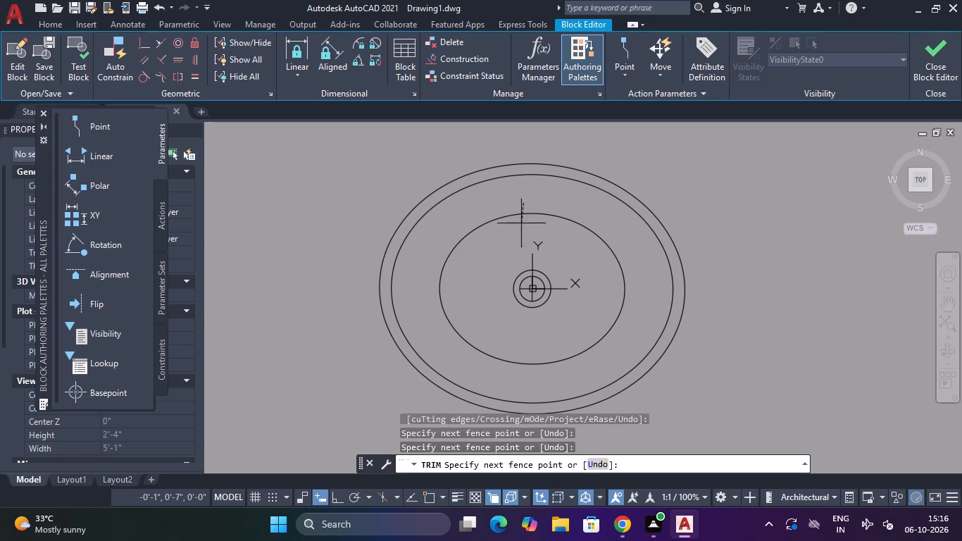
{"action": "left_click", "coordinate": [523, 235]}
{"action": "left_click", "coordinate": [537, 223]}
{"action": "left_click_drag", "start_coordinate": [598, 223], "coordinate": [605, 228]}
{"action": "left_click_drag", "start_coordinate": [627, 238], "coordinate": [620, 248]}
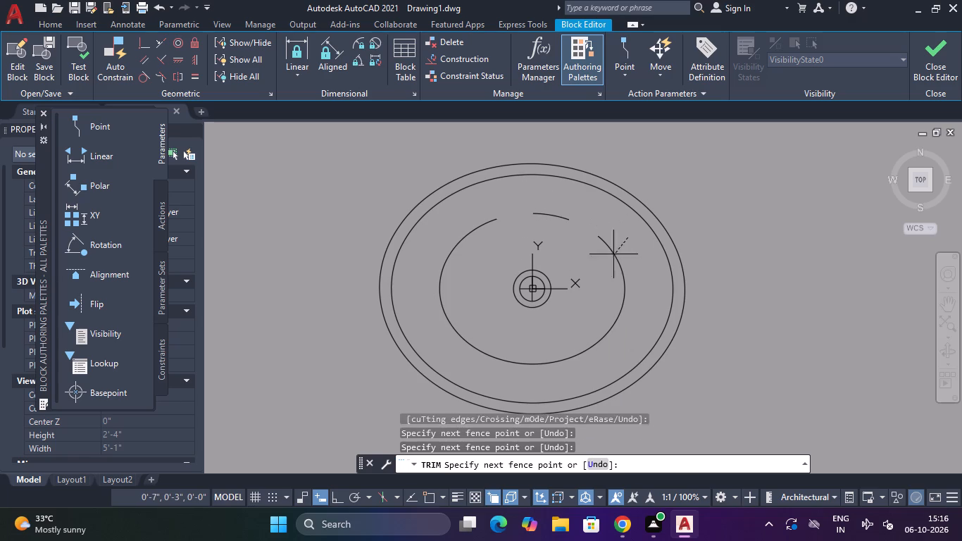
{"action": "left_click", "coordinate": [608, 259]}
{"action": "left_click", "coordinate": [616, 265]}
{"action": "left_click", "coordinate": [640, 279]}
{"action": "left_click", "coordinate": [616, 292]}
{"action": "left_click", "coordinate": [623, 316]}
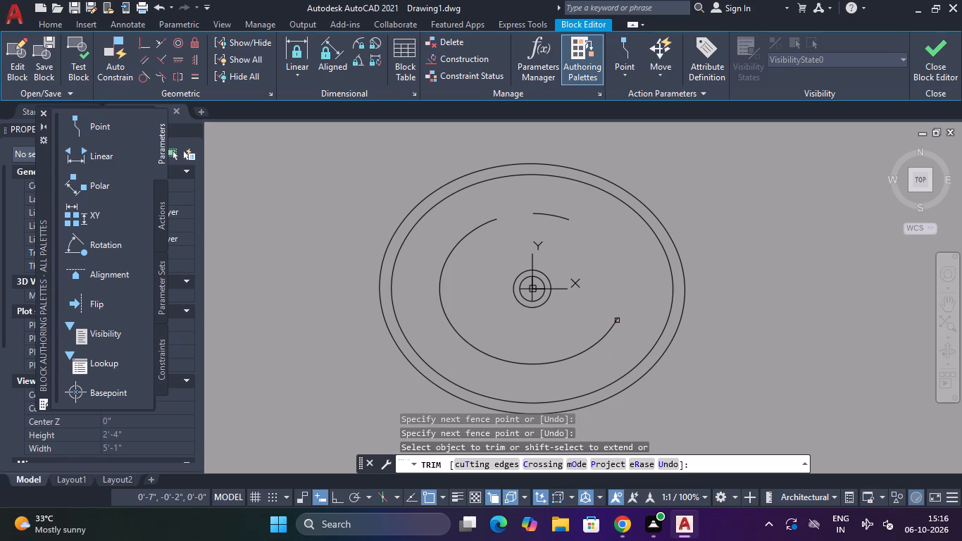
{"action": "left_click", "coordinate": [613, 324]}
{"action": "left_click", "coordinate": [593, 337]}
{"action": "left_click", "coordinate": [593, 343]}
{"action": "left_click", "coordinate": [587, 351]}
{"action": "left_click", "coordinate": [564, 357]}
{"action": "left_click_drag", "start_coordinate": [555, 368], "coordinate": [547, 368]}
{"action": "left_click", "coordinate": [542, 368]}
{"action": "left_click", "coordinate": [537, 365]}
{"action": "left_click", "coordinate": [528, 366]}
{"action": "left_click", "coordinate": [519, 366]}
{"action": "left_click", "coordinate": [516, 366]}
{"action": "left_click", "coordinate": [510, 351]}
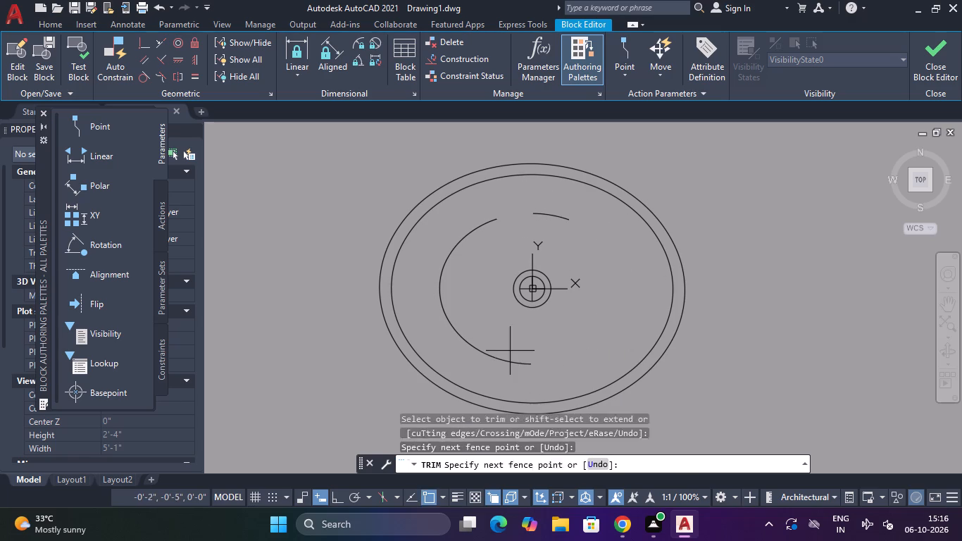
{"action": "left_click_drag", "start_coordinate": [503, 352], "coordinate": [491, 363]}
{"action": "left_click_drag", "start_coordinate": [483, 367], "coordinate": [536, 343]}
{"action": "left_click_drag", "start_coordinate": [535, 346], "coordinate": [493, 358]}
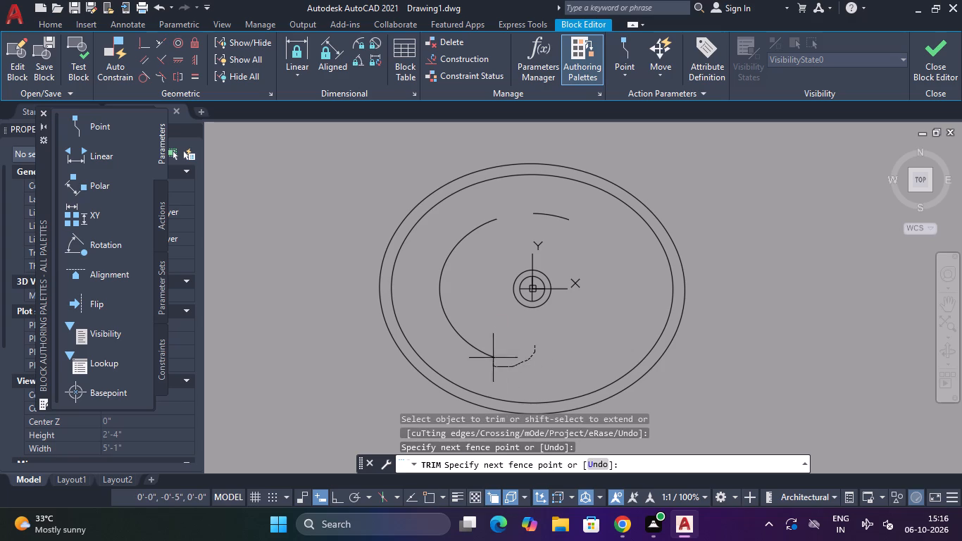
{"action": "left_click_drag", "start_coordinate": [493, 358], "coordinate": [437, 273]}
{"action": "left_click_drag", "start_coordinate": [446, 265], "coordinate": [451, 297]}
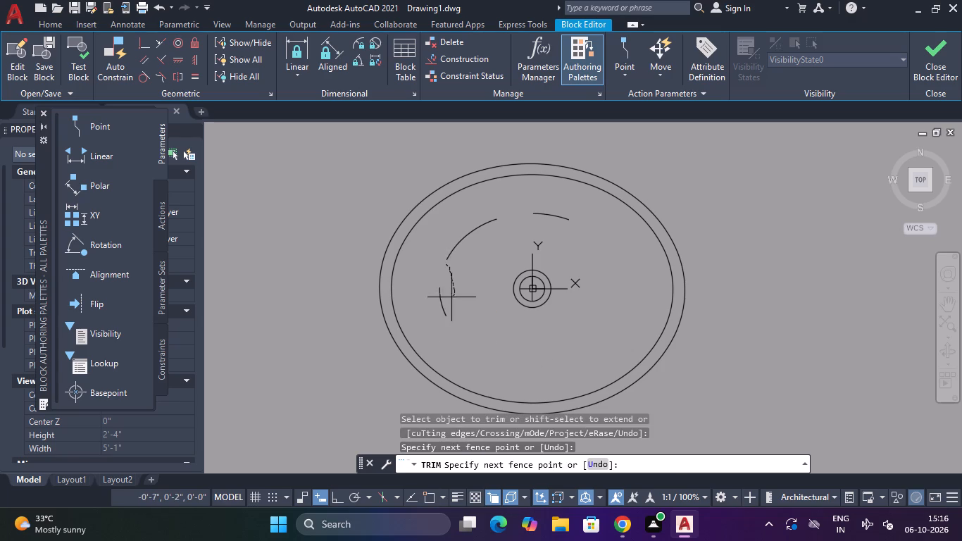
{"action": "left_click_drag", "start_coordinate": [451, 297], "coordinate": [427, 301]}
{"action": "left_click_drag", "start_coordinate": [439, 245], "coordinate": [458, 247]}
{"action": "left_click_drag", "start_coordinate": [459, 226], "coordinate": [483, 235]}
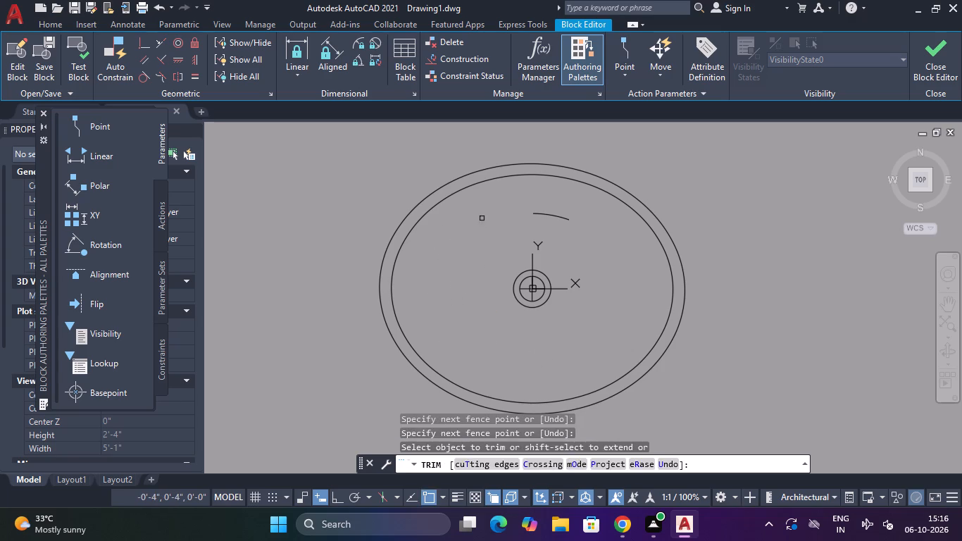
{"action": "left_click_drag", "start_coordinate": [491, 206], "coordinate": [555, 217]}
{"action": "scroll", "coordinate": [527, 214], "scroll_direction": "up", "scroll_amount": 1}
Close the Block Editor and save the changes to Sink - Oval top.
{"action": "scroll", "coordinate": [527, 214], "scroll_direction": "down", "scroll_amount": 3}
{"action": "left_click", "coordinate": [923, 53]}
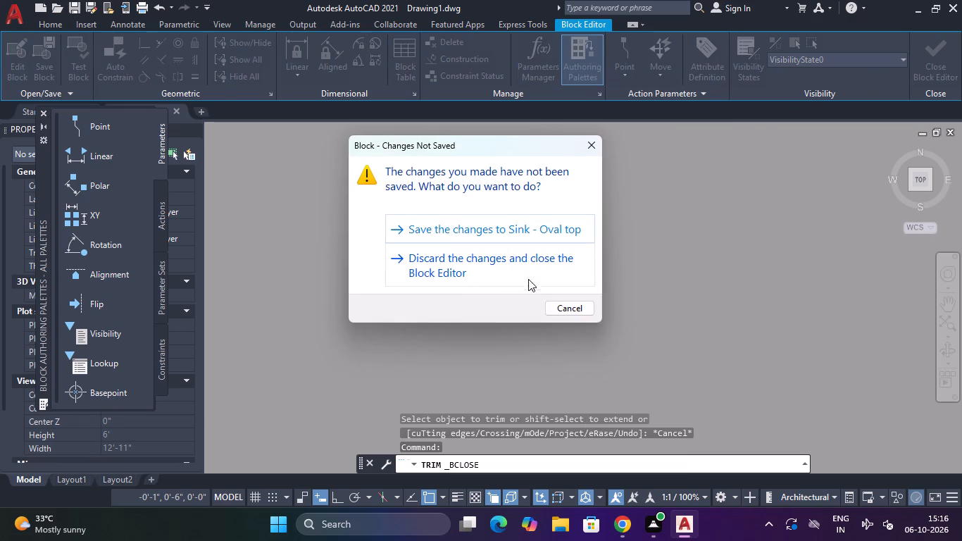
{"action": "left_click", "coordinate": [469, 223]}
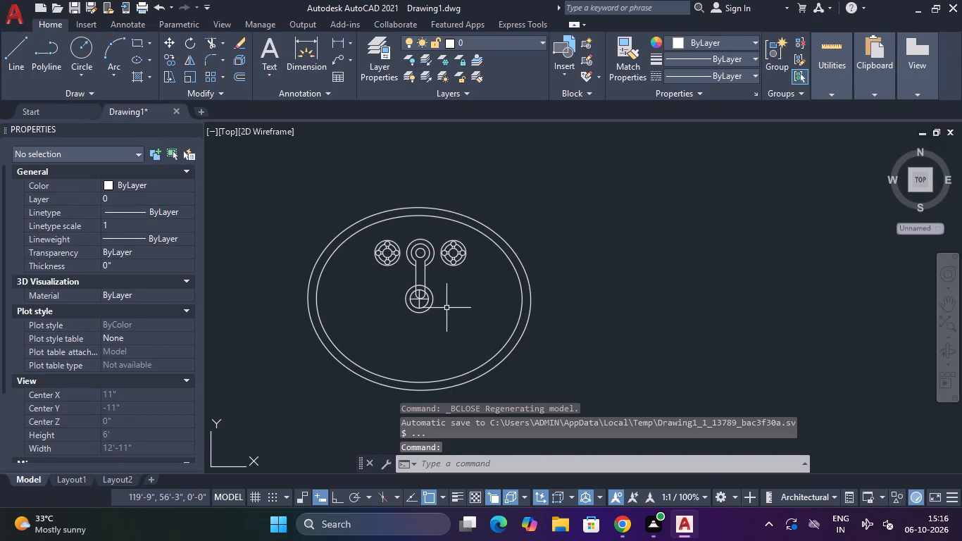
Move the faucet up about 3" so its back edge meets the top of the sink's inner rim.
{"action": "scroll", "coordinate": [446, 308], "scroll_direction": "up", "scroll_amount": 2}
{"action": "scroll", "coordinate": [447, 308], "scroll_direction": "down", "scroll_amount": 3}
{"action": "left_click", "coordinate": [435, 274]}
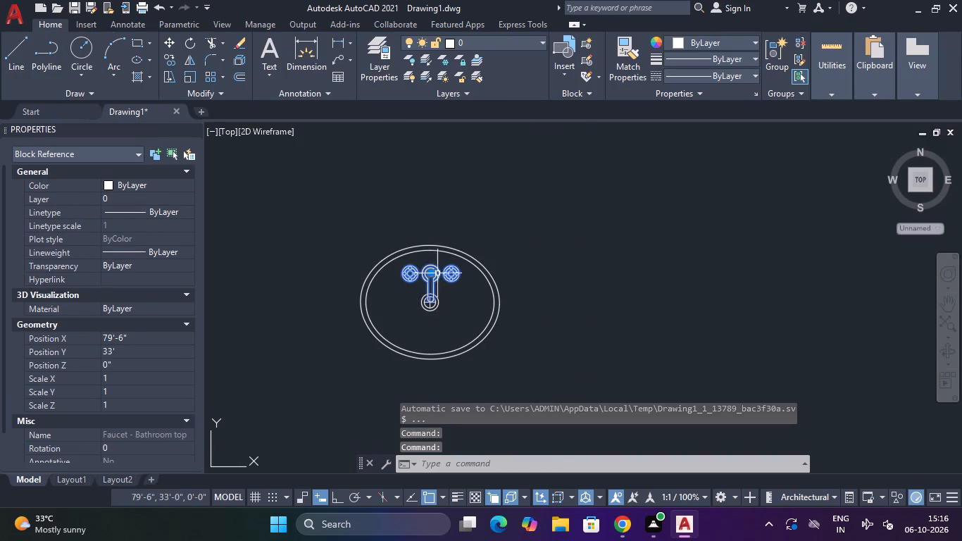
{"action": "type", "text": "M"}
{"action": "key", "text": "space"}
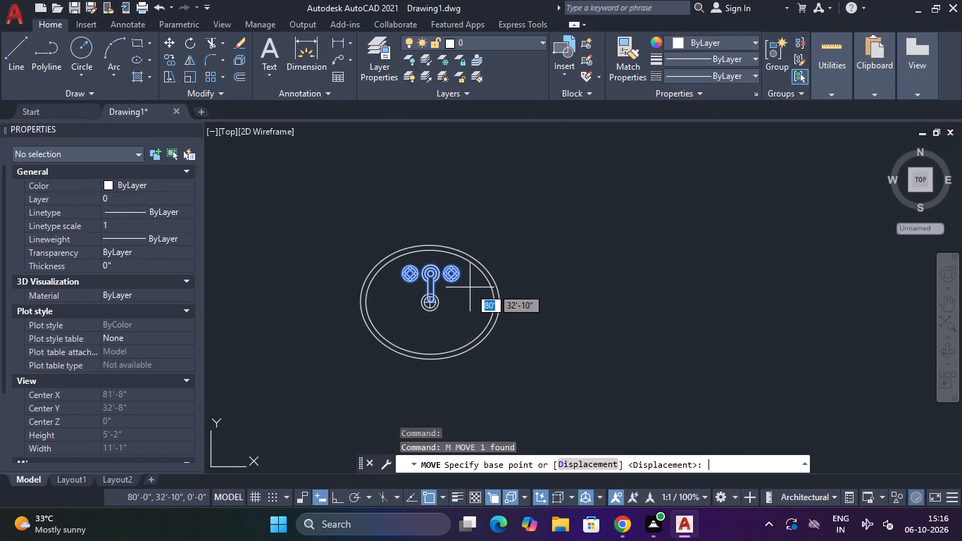
{"action": "scroll", "coordinate": [406, 287], "scroll_direction": "up", "scroll_amount": 2}
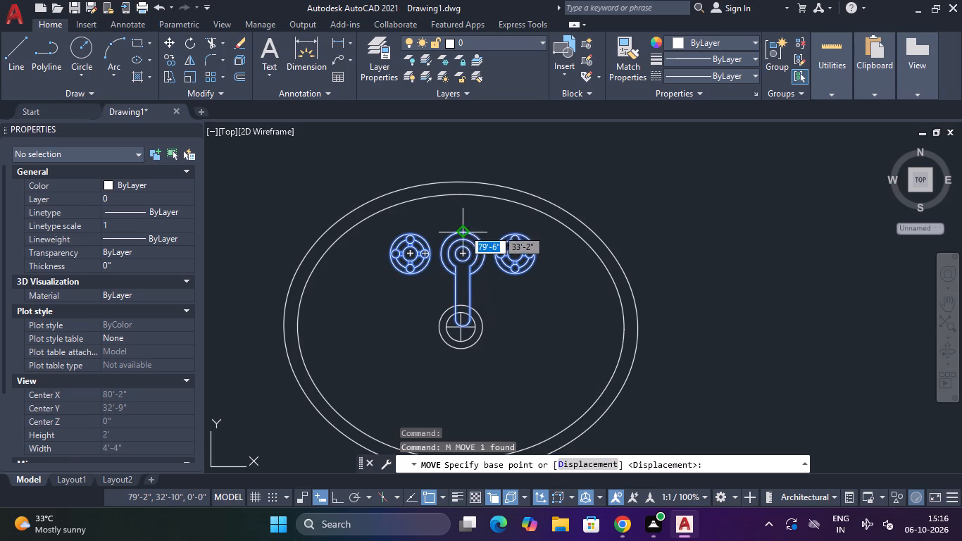
{"action": "left_click", "coordinate": [463, 229]}
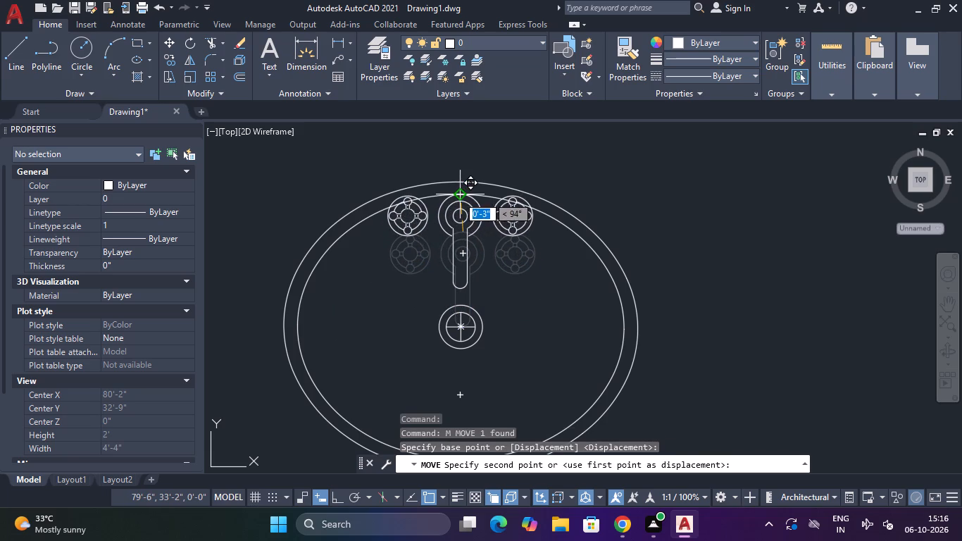
{"action": "left_click", "coordinate": [458, 196]}
Rotate the sink and faucet together 90° clockwise about the sink's right edge, with Ortho on.
{"action": "scroll", "coordinate": [683, 178], "scroll_direction": "down", "scroll_amount": 3}
{"action": "left_click", "coordinate": [696, 182]}
{"action": "left_click", "coordinate": [576, 247]}
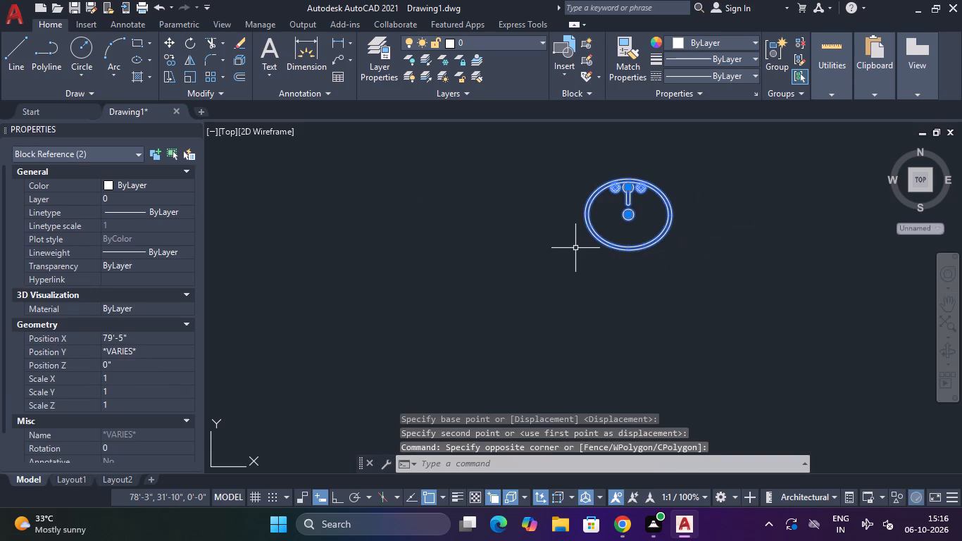
{"action": "type", "text": "RO"}
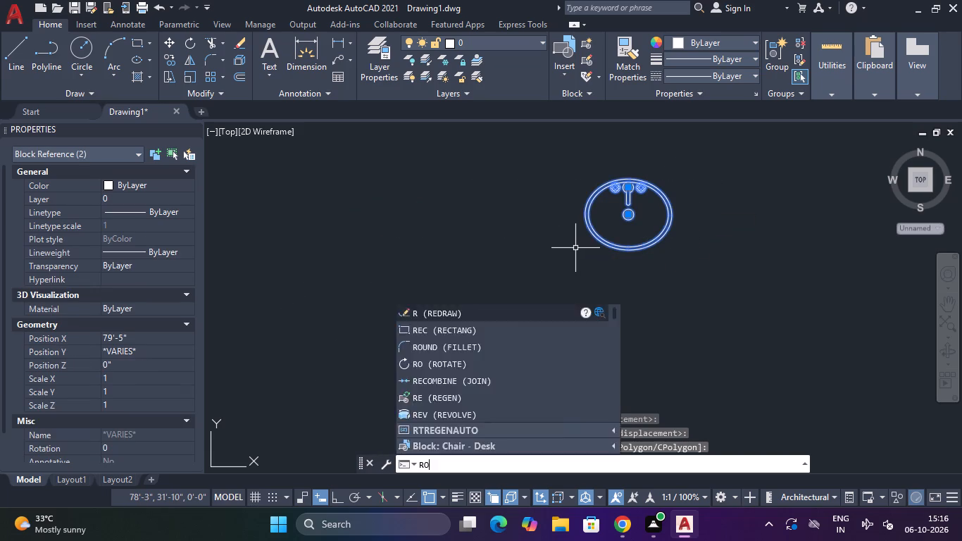
{"action": "key", "text": "space"}
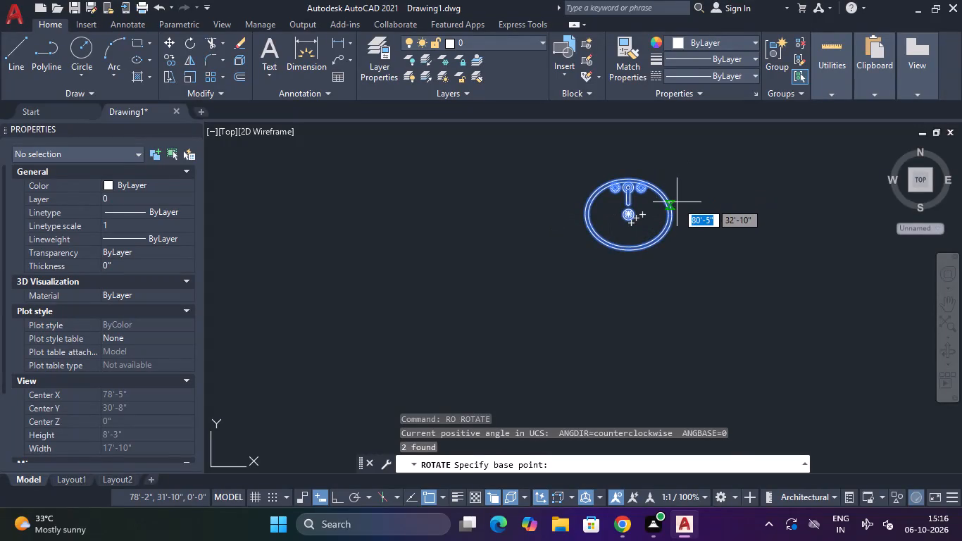
{"action": "left_click", "coordinate": [675, 209]}
{"action": "key", "text": "F8"}
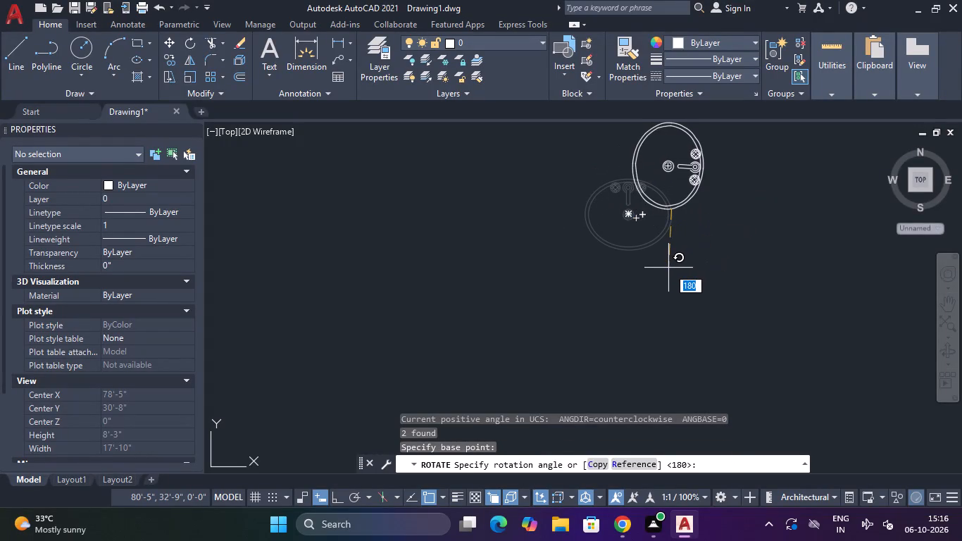
{"action": "left_click", "coordinate": [668, 268]}
Move the rotated sink and faucet with Ortho off against the left face of the short wall below the two bathroom doors.
{"action": "middle_click_drag", "start_coordinate": [686, 263], "coordinate": [673, 335]}
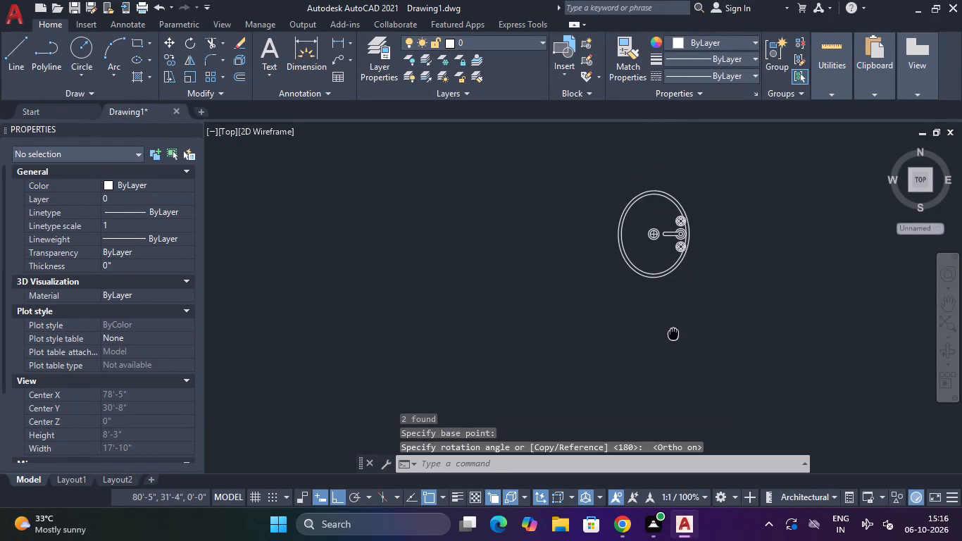
{"action": "middle_click_drag", "start_coordinate": [673, 335], "coordinate": [671, 337]}
{"action": "left_click_drag", "start_coordinate": [720, 206], "coordinate": [685, 216]}
{"action": "left_click", "coordinate": [580, 276]}
{"action": "type", "text": "M"}
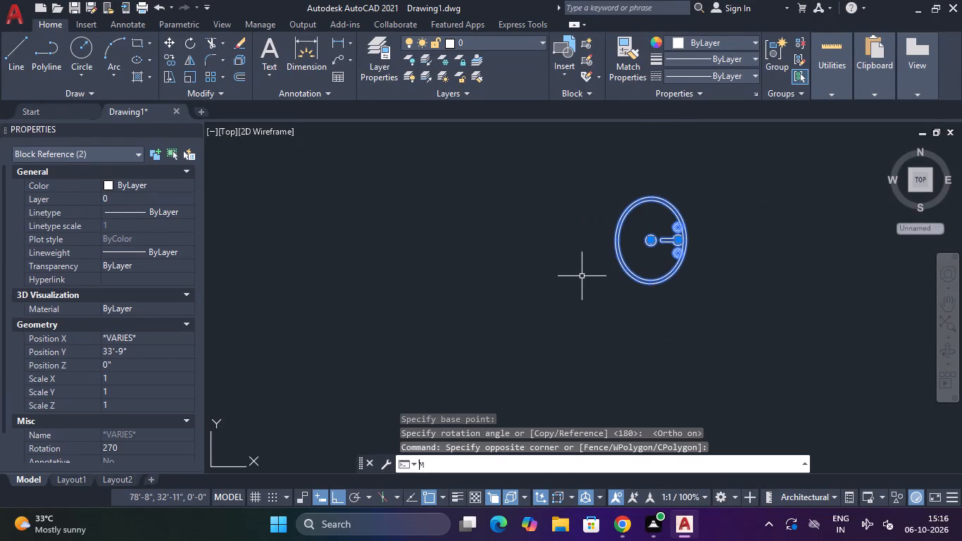
{"action": "key", "text": "space"}
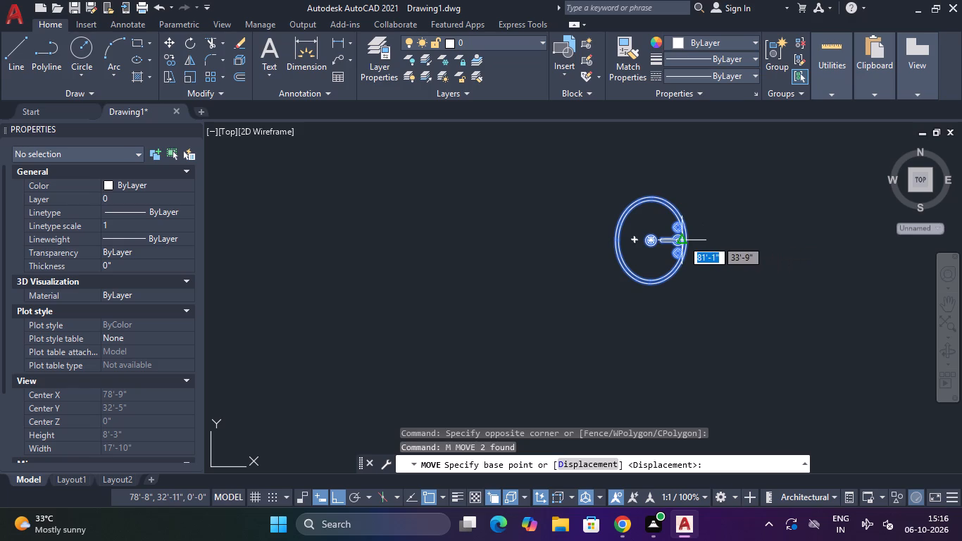
{"action": "left_click", "coordinate": [691, 240]}
{"action": "scroll", "coordinate": [729, 225], "scroll_direction": "down", "scroll_amount": 4}
{"action": "middle_click_drag", "start_coordinate": [735, 216], "coordinate": [419, 312]}
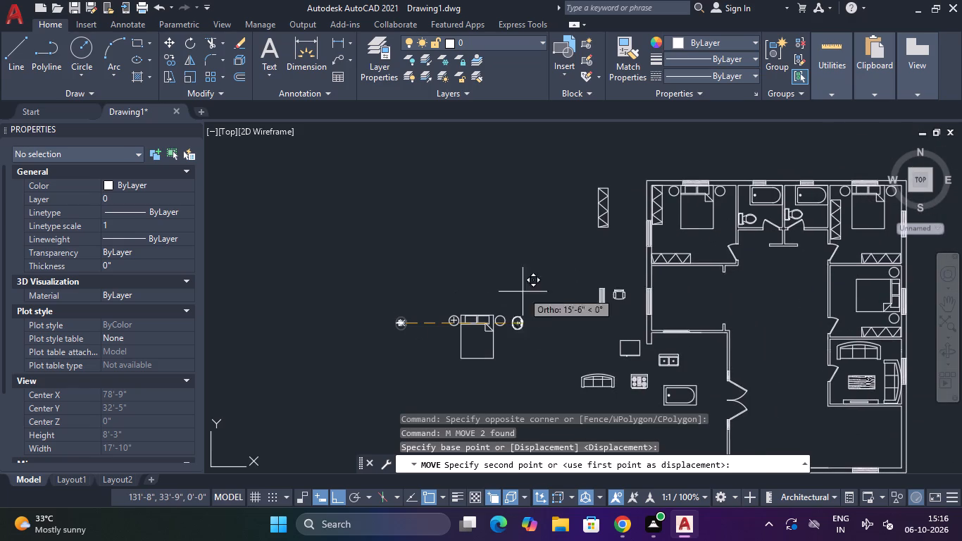
{"action": "key", "text": "F8"}
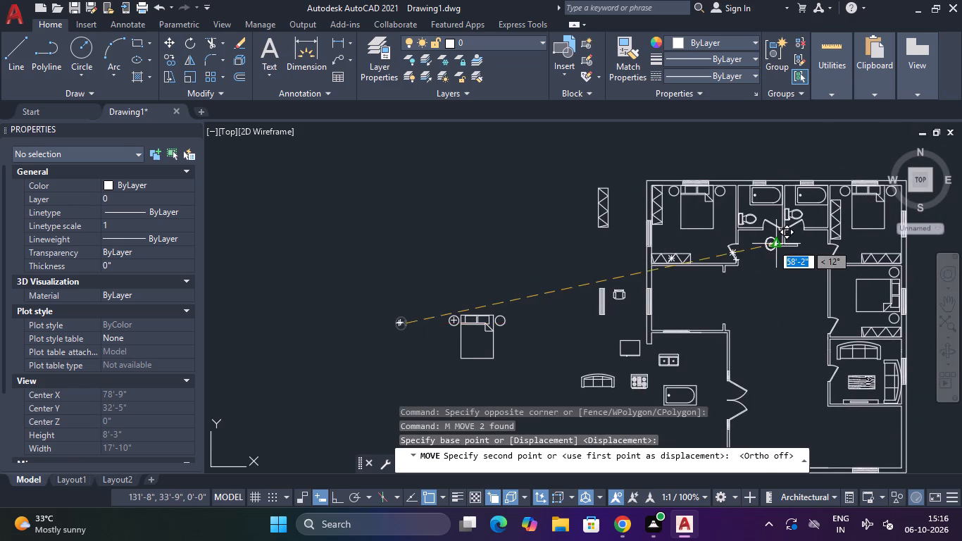
{"action": "scroll", "coordinate": [772, 244], "scroll_direction": "up", "scroll_amount": 5}
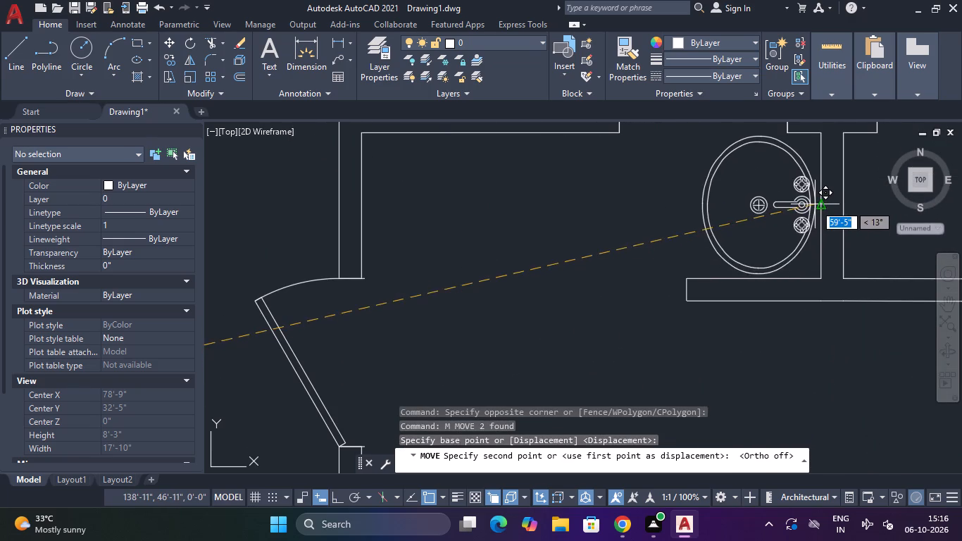
{"action": "left_click", "coordinate": [818, 199]}
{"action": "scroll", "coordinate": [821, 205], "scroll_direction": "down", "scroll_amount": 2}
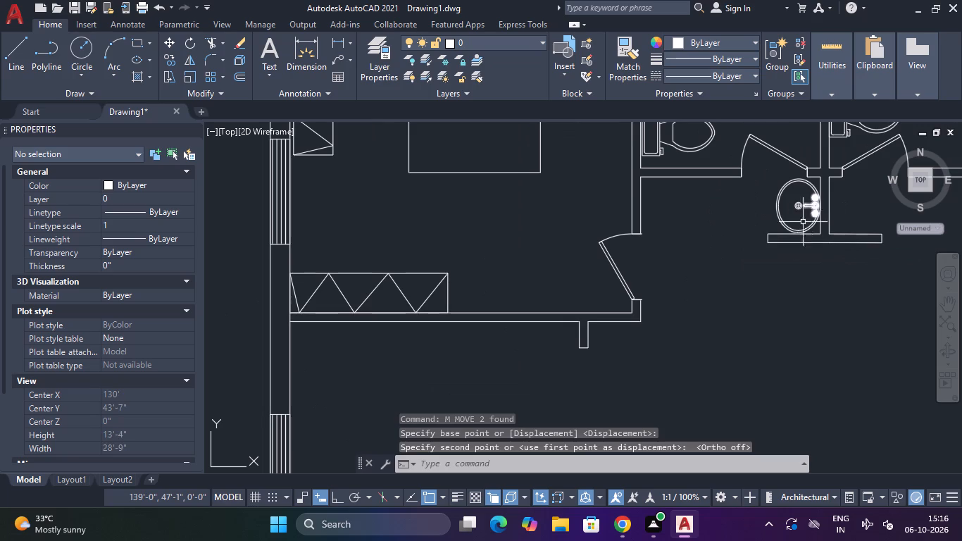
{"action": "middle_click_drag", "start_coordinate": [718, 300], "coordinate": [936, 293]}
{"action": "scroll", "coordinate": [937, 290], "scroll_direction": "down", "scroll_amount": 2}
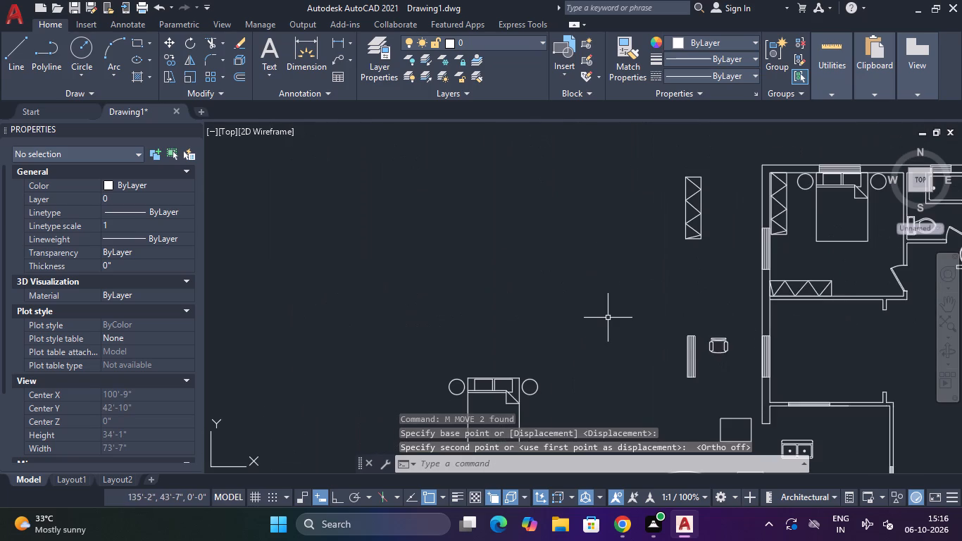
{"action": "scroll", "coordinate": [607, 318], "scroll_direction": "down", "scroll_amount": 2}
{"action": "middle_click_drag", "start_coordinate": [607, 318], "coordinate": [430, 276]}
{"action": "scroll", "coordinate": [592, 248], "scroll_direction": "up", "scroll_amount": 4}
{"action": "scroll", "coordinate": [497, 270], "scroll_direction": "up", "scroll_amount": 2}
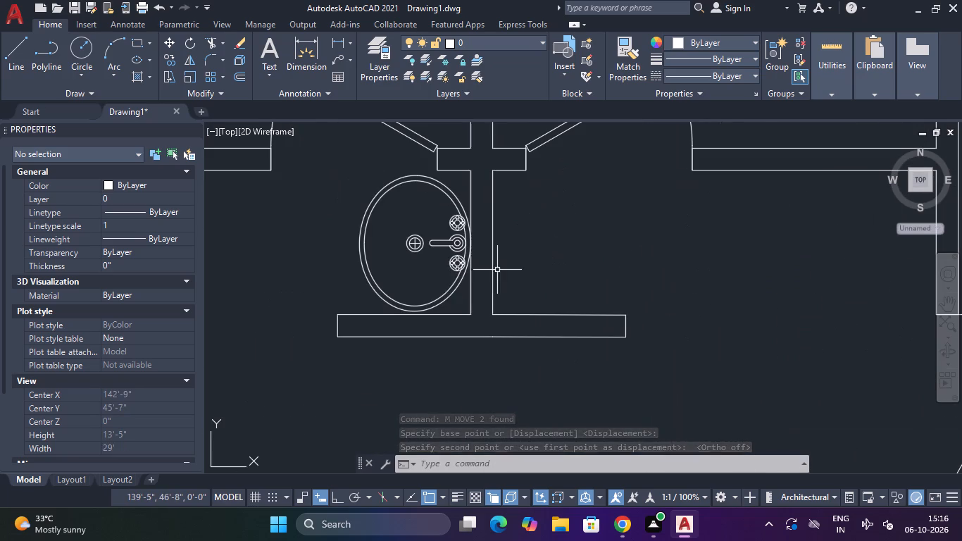
Copy the sink and faucet from the short wall's left face to the open space about 4'-5" to the right.
{"action": "left_click", "coordinate": [357, 171]}
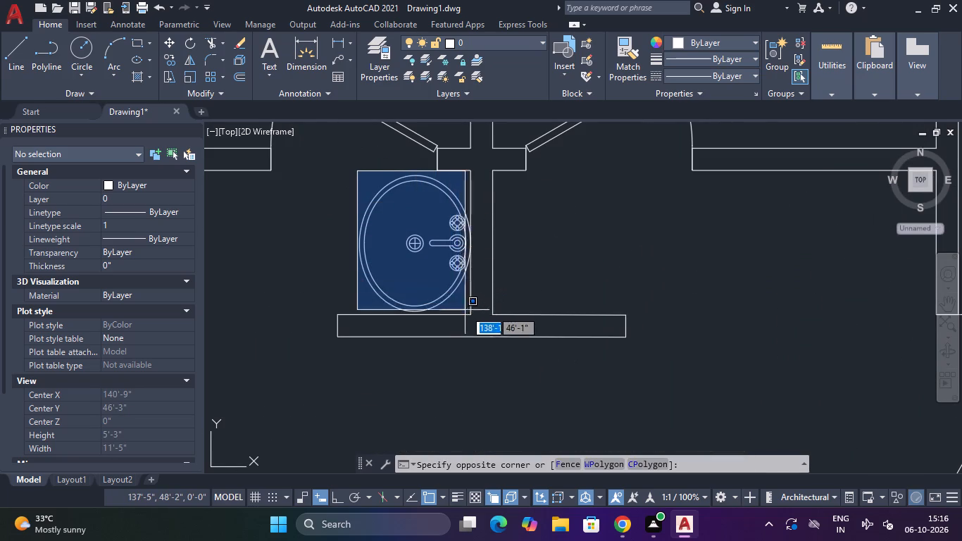
{"action": "left_click", "coordinate": [477, 317]}
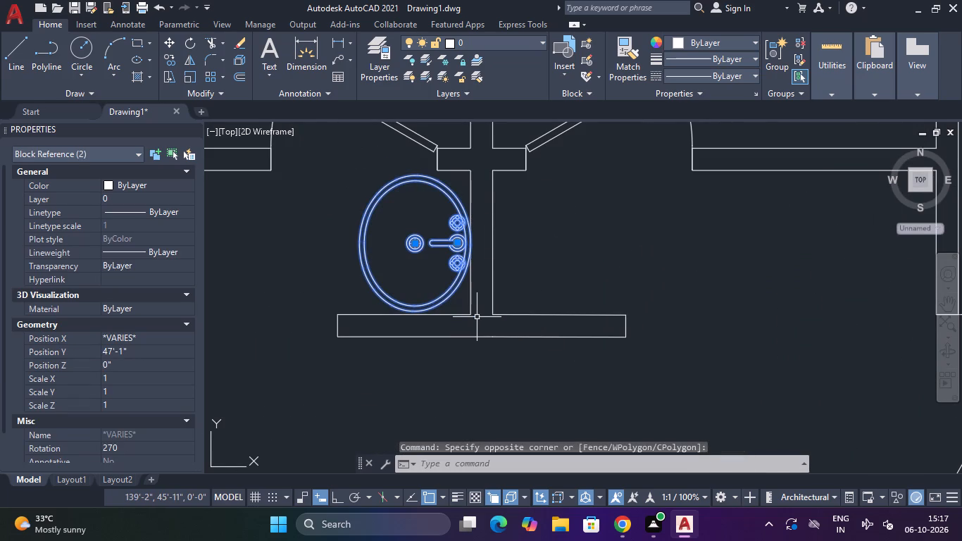
{"action": "type", "text": "CO"}
{"action": "key", "text": "space"}
{"action": "left_click", "coordinate": [473, 248]}
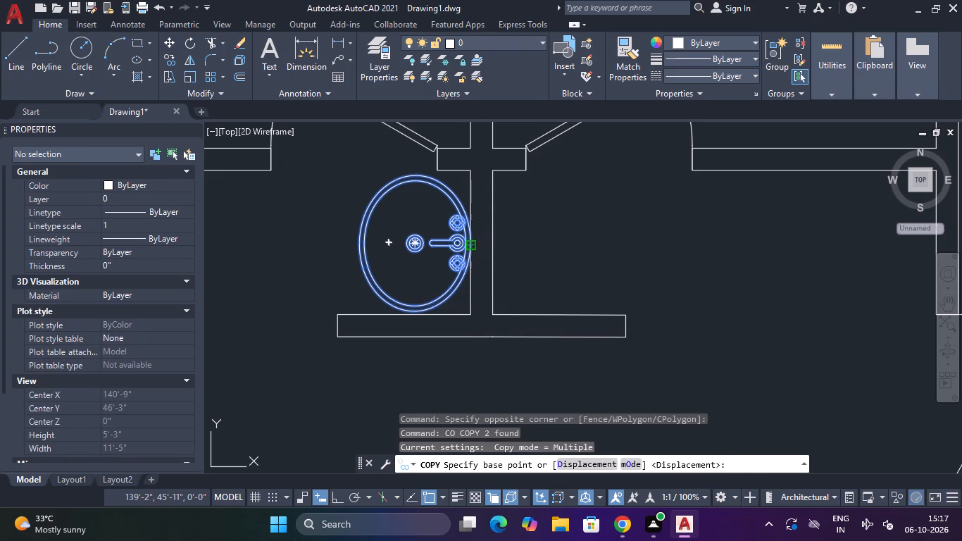
{"action": "left_click", "coordinate": [761, 261]}
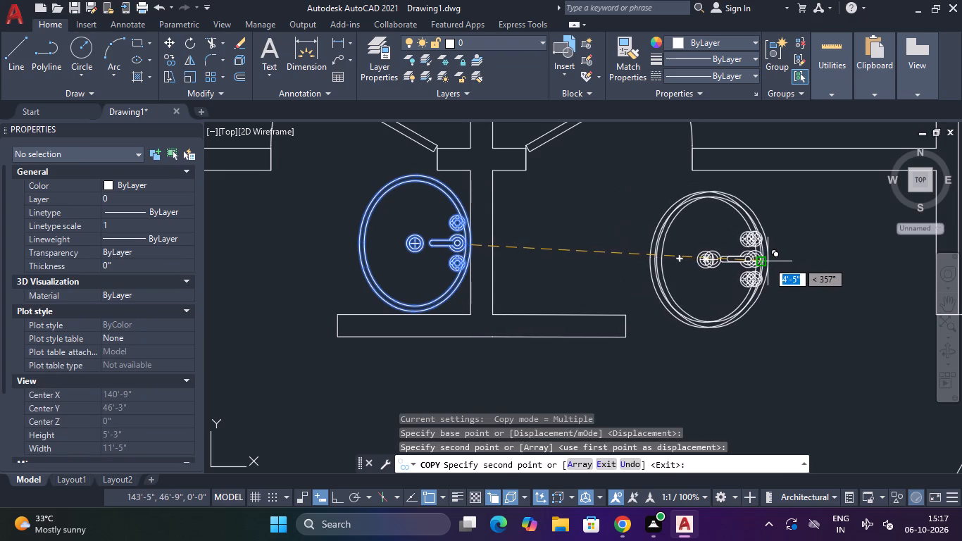
{"action": "key", "text": "Escape"}
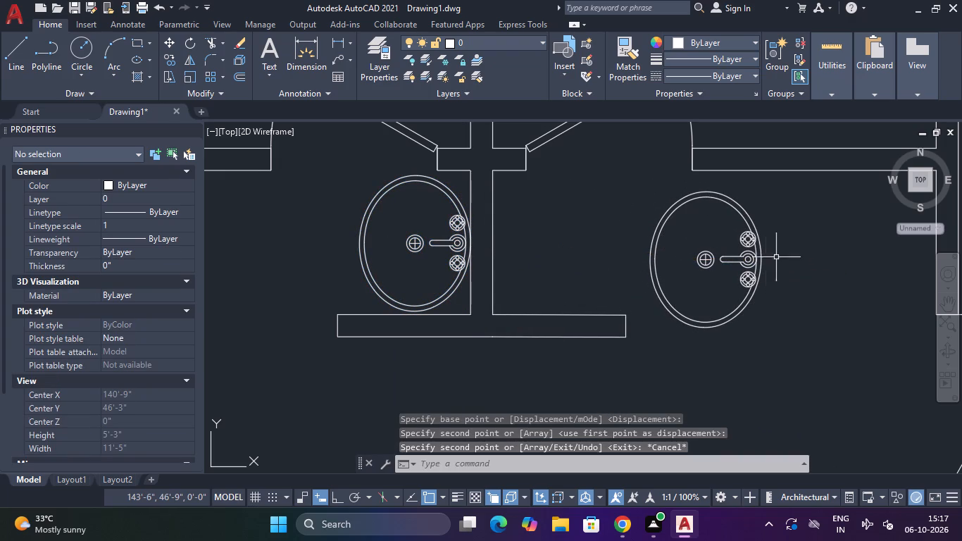
Rotate the copied sink and faucet together 180° about the sink's right edge.
{"action": "left_click", "coordinate": [806, 238]}
{"action": "left_click", "coordinate": [729, 311]}
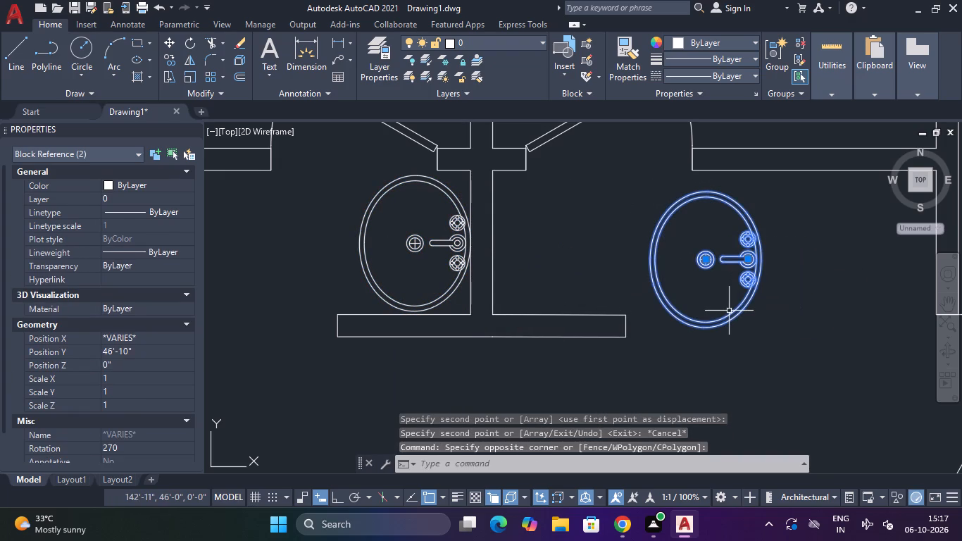
{"action": "type", "text": "RO"}
{"action": "key", "text": "Return"}
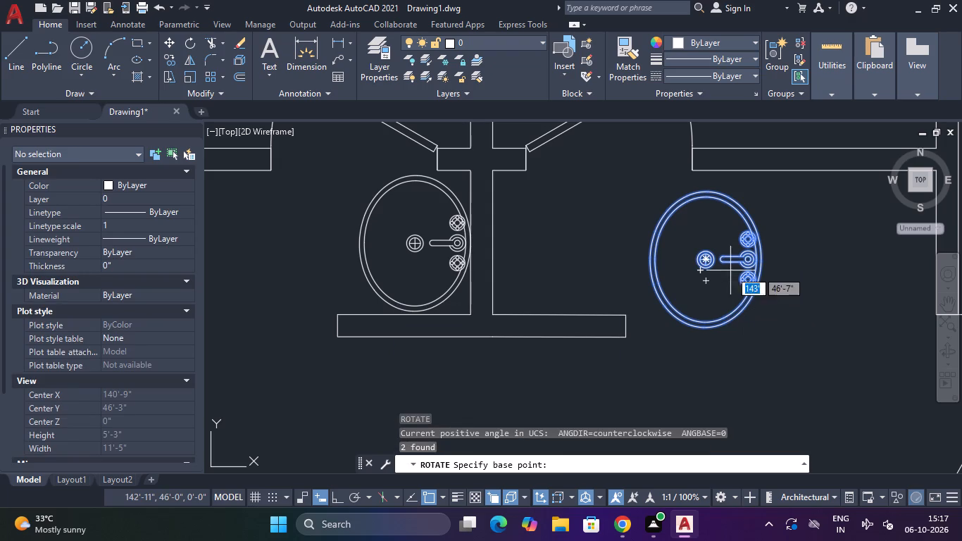
{"action": "left_click", "coordinate": [766, 257]}
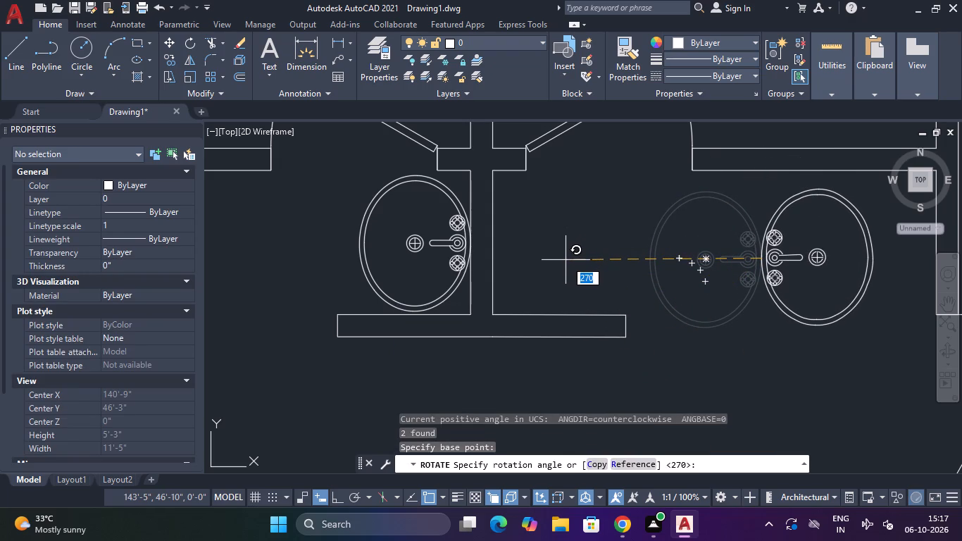
{"action": "left_click", "coordinate": [565, 258]}
Move the rotated sink and faucet copy against the right face of the short wall, opposite the first sink.
{"action": "left_click", "coordinate": [877, 222]}
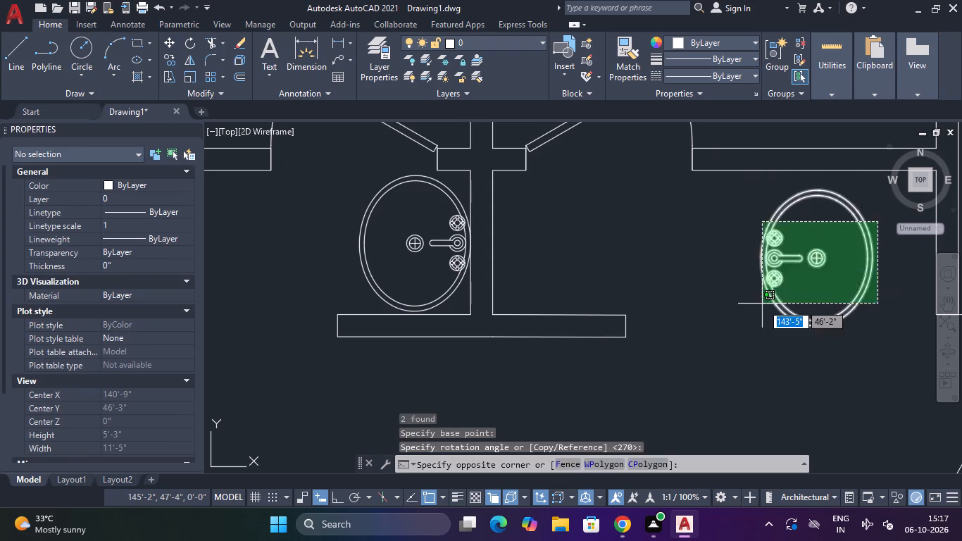
{"action": "left_click", "coordinate": [762, 304]}
{"action": "type", "text": "M"}
{"action": "key", "text": "space"}
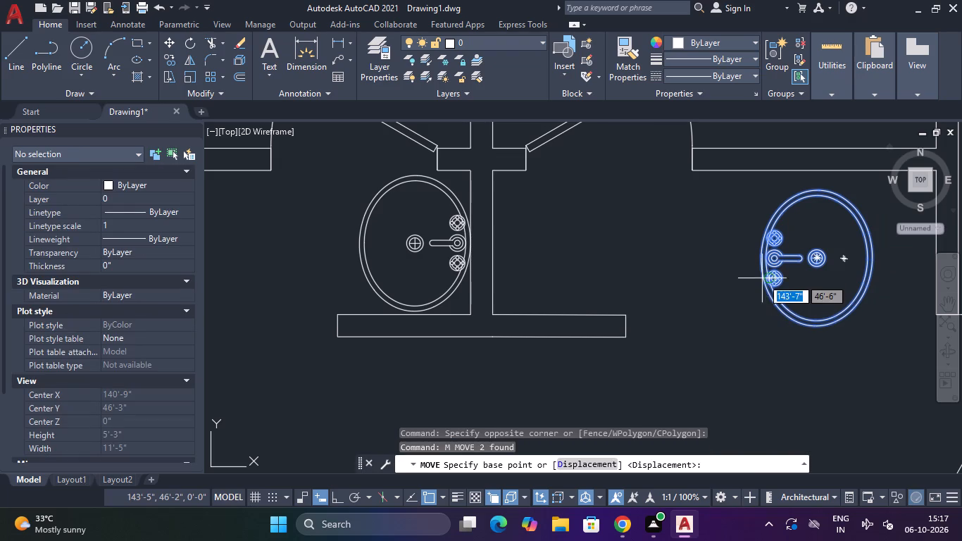
{"action": "left_click", "coordinate": [761, 254]}
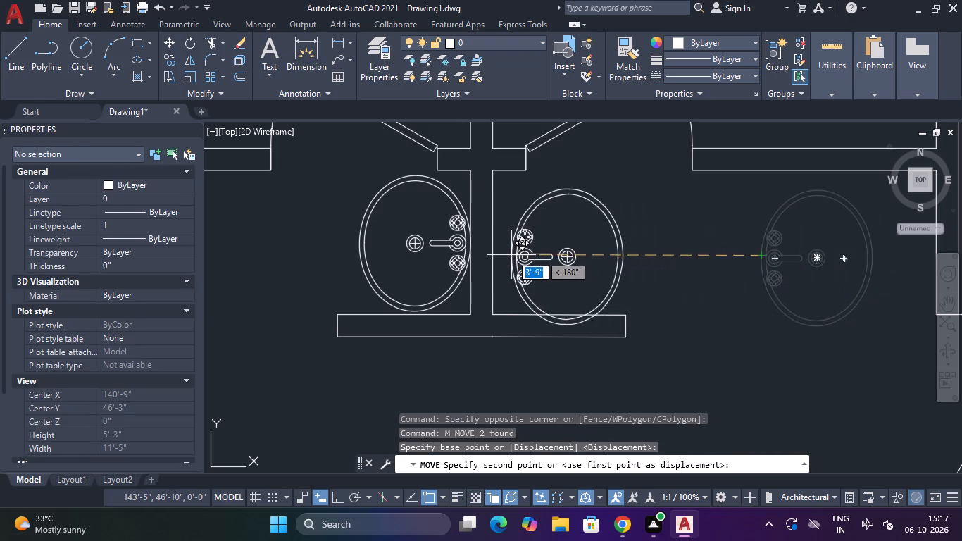
{"action": "left_click", "coordinate": [496, 244]}
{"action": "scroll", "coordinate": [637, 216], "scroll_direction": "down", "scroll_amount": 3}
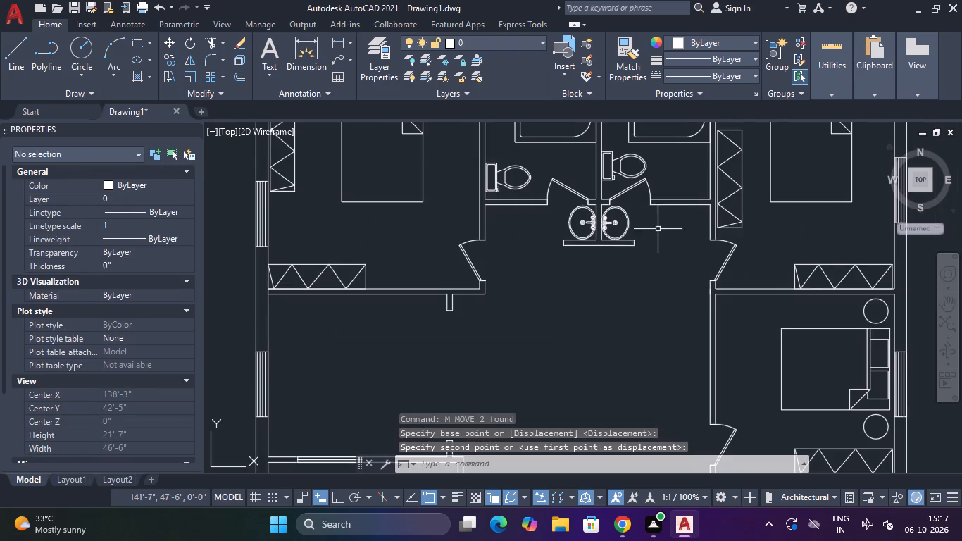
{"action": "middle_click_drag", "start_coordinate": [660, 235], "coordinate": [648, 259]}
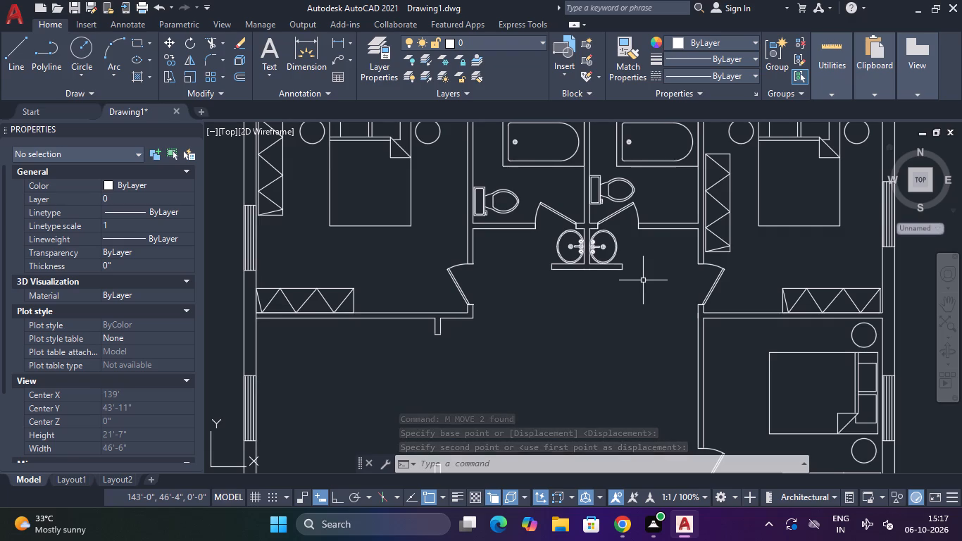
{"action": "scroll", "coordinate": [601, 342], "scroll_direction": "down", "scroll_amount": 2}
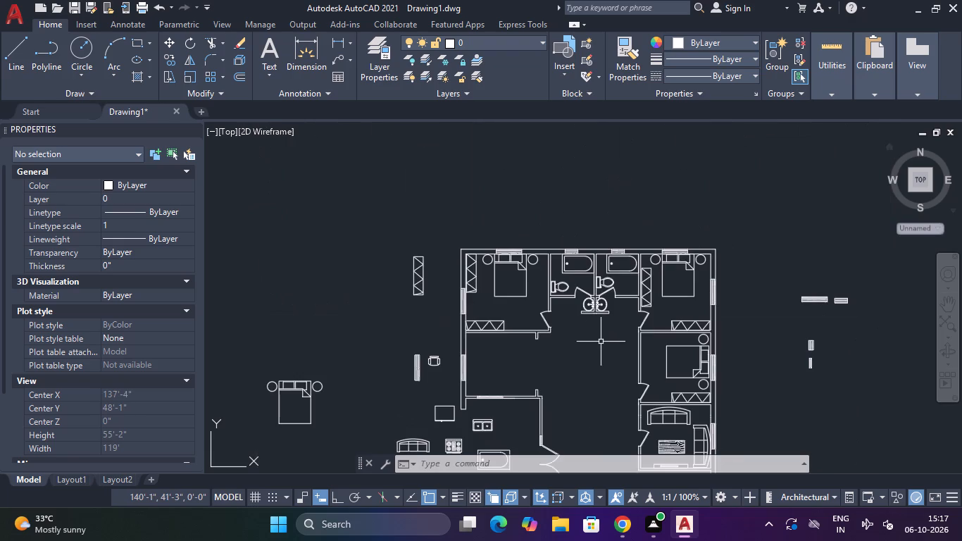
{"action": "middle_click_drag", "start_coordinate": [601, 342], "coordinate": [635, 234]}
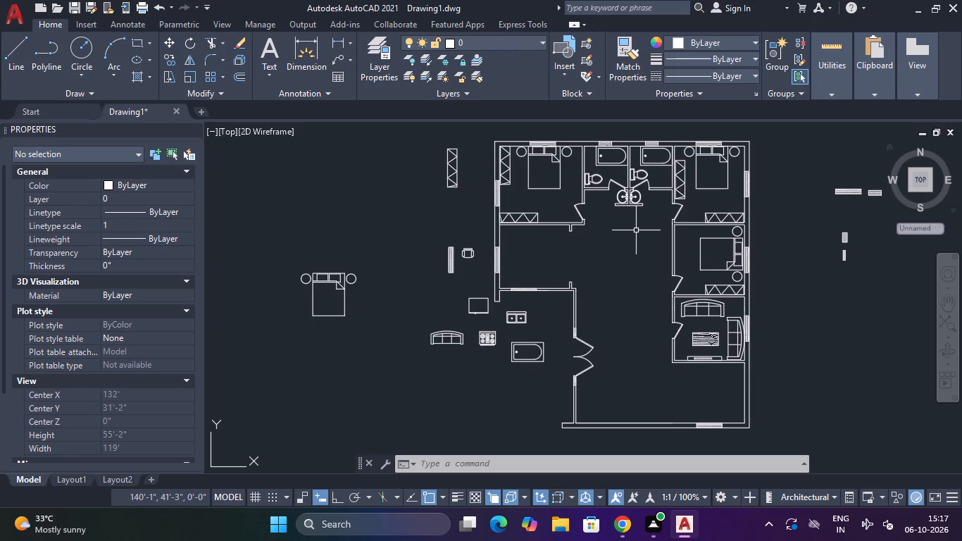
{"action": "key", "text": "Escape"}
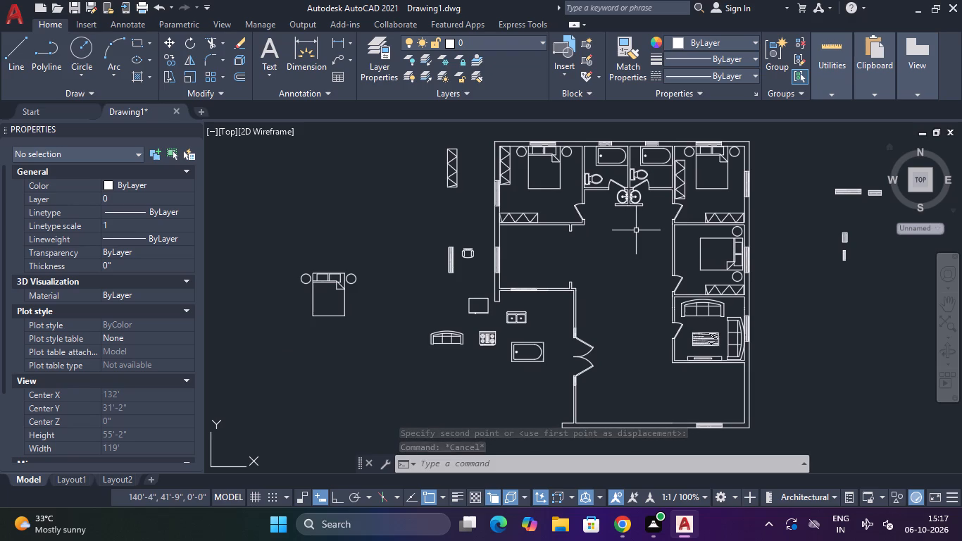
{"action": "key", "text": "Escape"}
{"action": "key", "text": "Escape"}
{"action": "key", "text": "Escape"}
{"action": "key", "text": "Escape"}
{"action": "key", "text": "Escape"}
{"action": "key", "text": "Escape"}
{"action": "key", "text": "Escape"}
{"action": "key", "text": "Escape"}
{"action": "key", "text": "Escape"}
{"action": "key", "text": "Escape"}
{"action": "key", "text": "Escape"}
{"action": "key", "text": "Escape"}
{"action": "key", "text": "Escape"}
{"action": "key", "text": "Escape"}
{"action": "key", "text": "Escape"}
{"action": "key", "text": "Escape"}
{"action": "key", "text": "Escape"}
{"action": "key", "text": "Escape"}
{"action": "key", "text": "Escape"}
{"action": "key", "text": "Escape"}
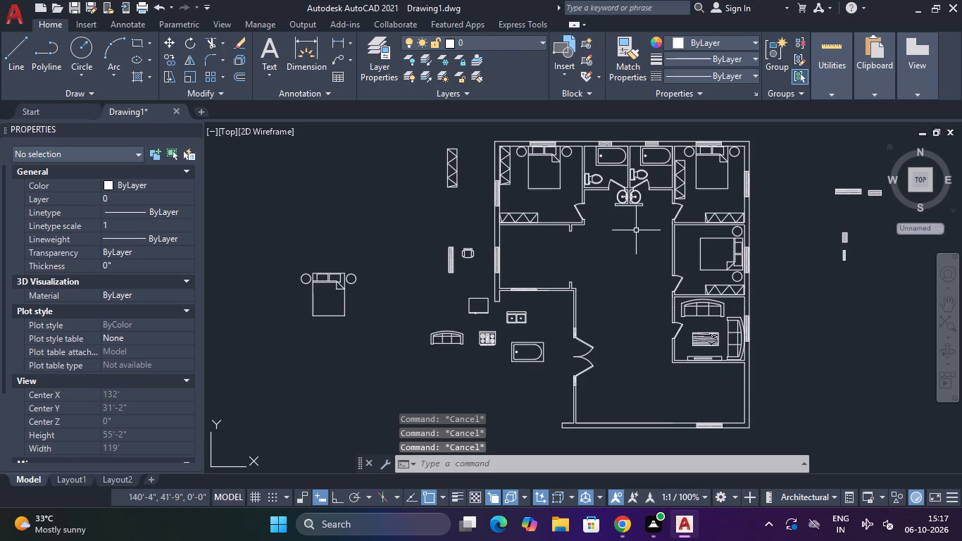
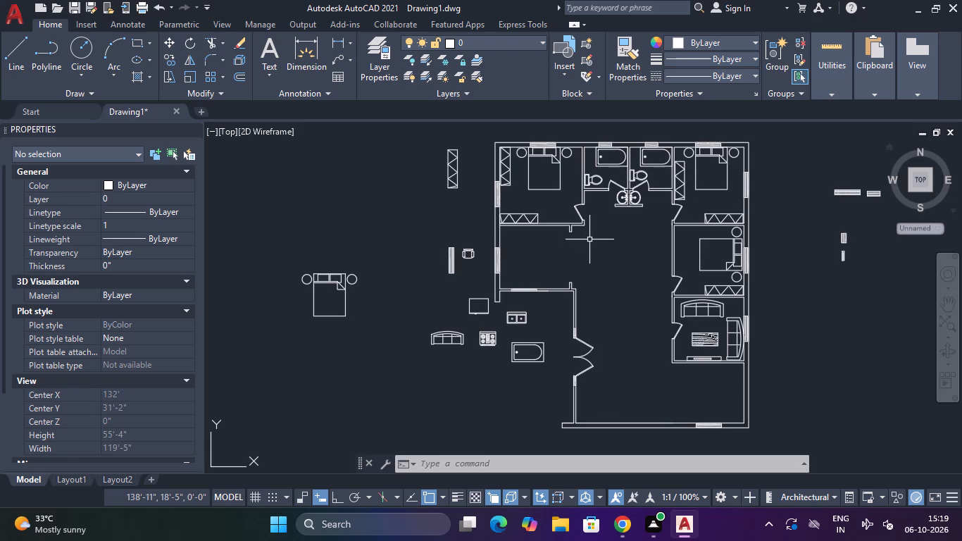
Offset the inner lines of the upper, left and lower walls of the empty middle-left room 2' into the room.
{"action": "middle_click_drag", "start_coordinate": [592, 239], "coordinate": [527, 239]}
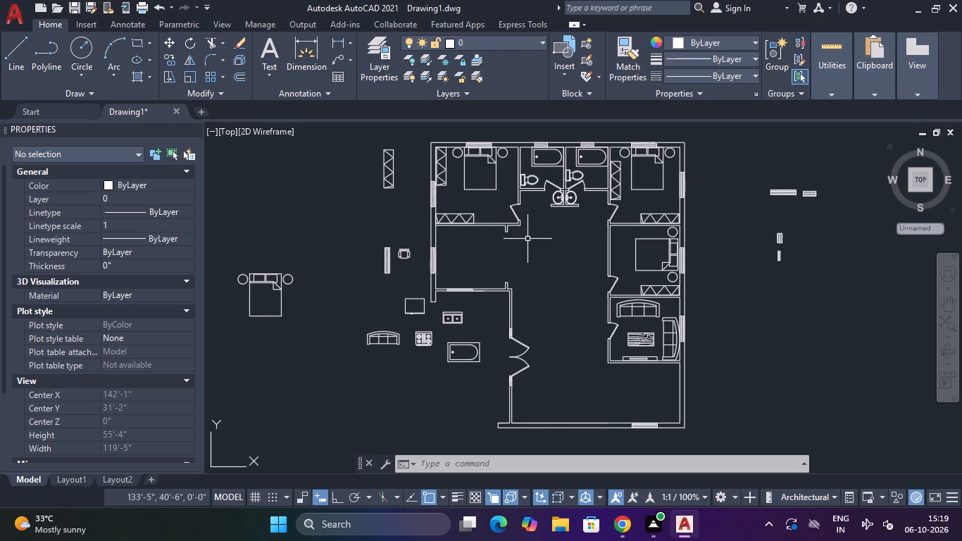
{"action": "scroll", "coordinate": [527, 239], "scroll_direction": "up", "scroll_amount": 3}
{"action": "scroll", "coordinate": [527, 239], "scroll_direction": "down", "scroll_amount": 4}
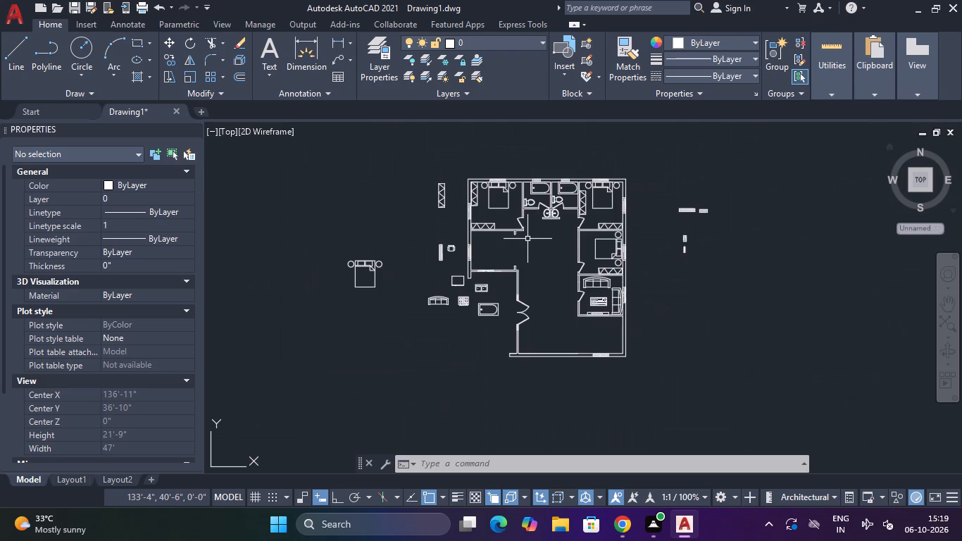
{"action": "scroll", "coordinate": [527, 239], "scroll_direction": "up", "scroll_amount": 1}
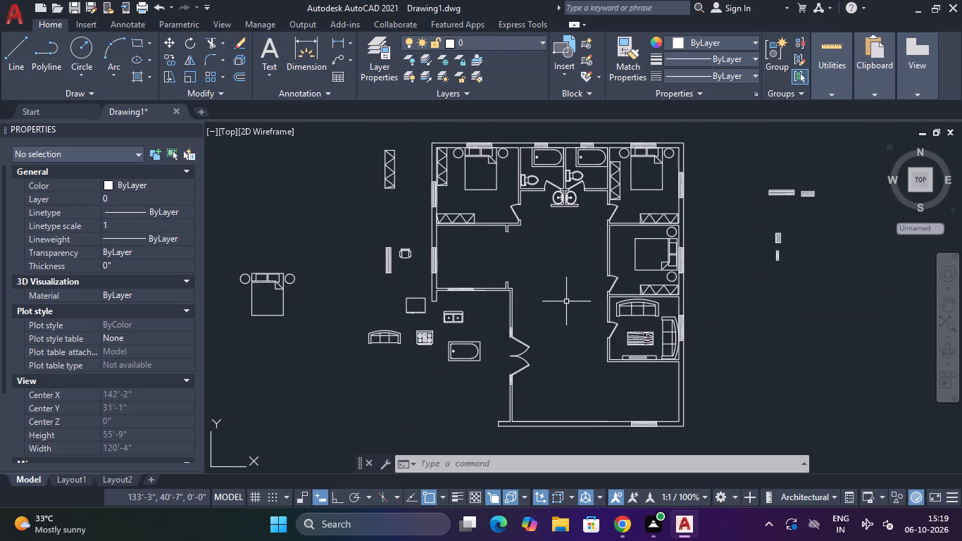
{"action": "middle_click_drag", "start_coordinate": [566, 301], "coordinate": [561, 282]}
{"action": "type", "text": "O"}
{"action": "key", "text": "space"}
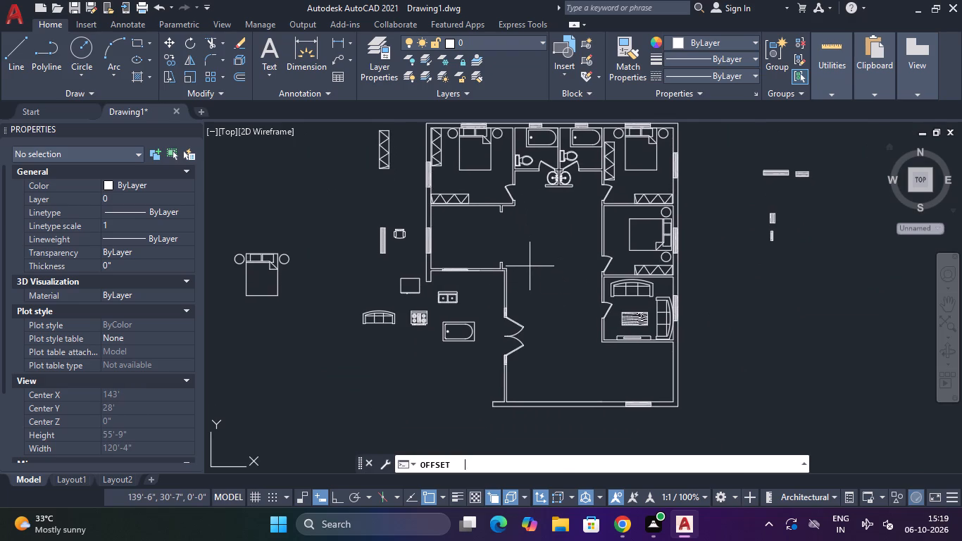
{"action": "key", "text": "2"}
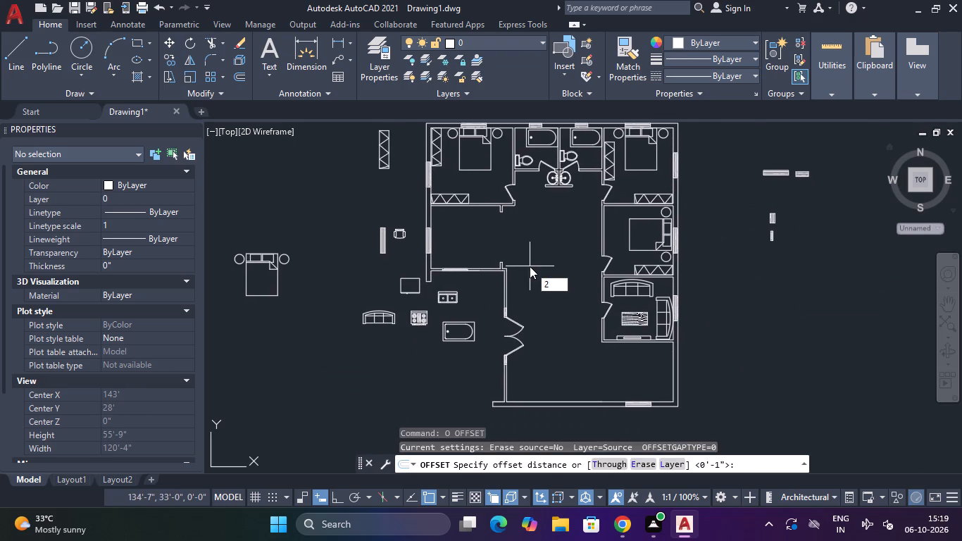
{"action": "key", "text": "apostrophe"}
{"action": "key", "text": "Return"}
{"action": "scroll", "coordinate": [468, 213], "scroll_direction": "up", "scroll_amount": 3}
{"action": "left_click", "coordinate": [485, 182]}
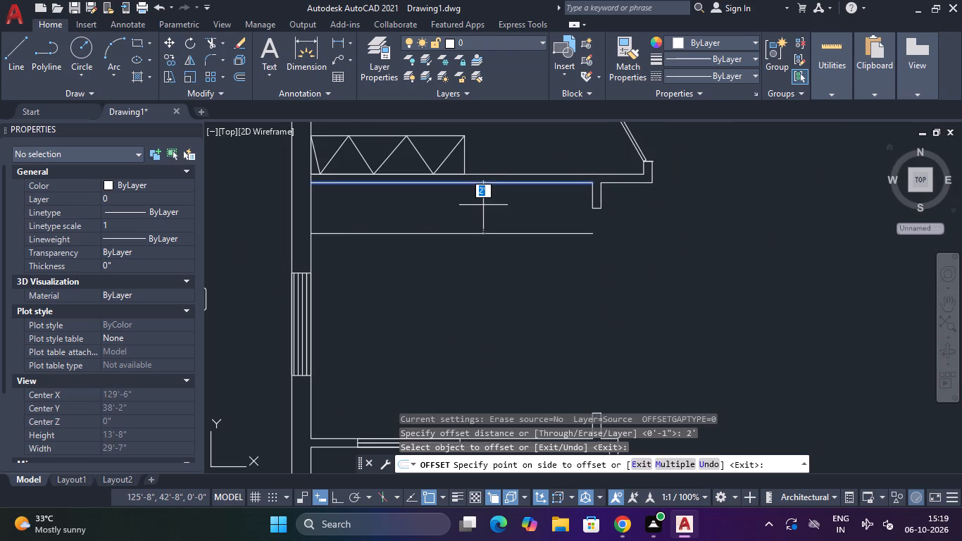
{"action": "left_click", "coordinate": [483, 205]}
{"action": "middle_click_drag", "start_coordinate": [478, 311], "coordinate": [511, 206]}
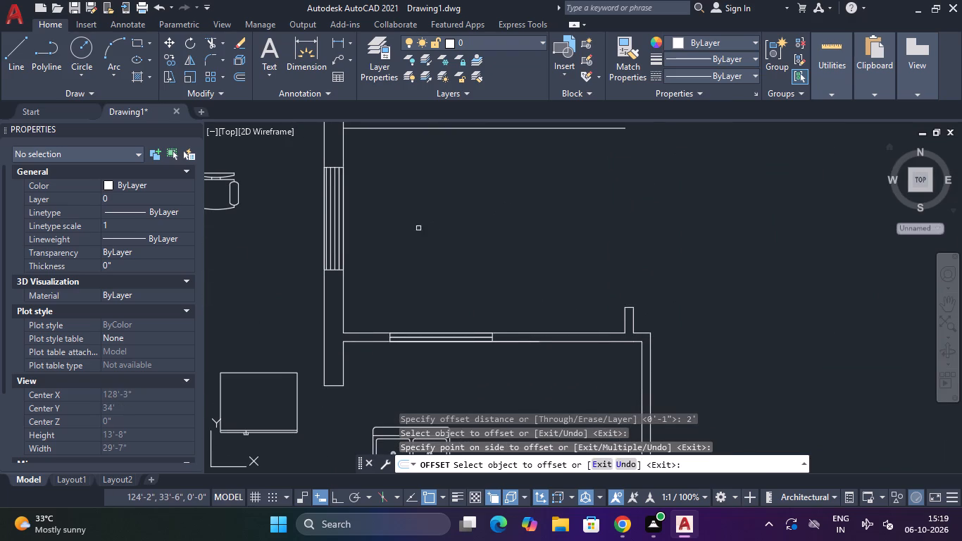
{"action": "left_click", "coordinate": [343, 294]}
{"action": "left_click", "coordinate": [393, 286]}
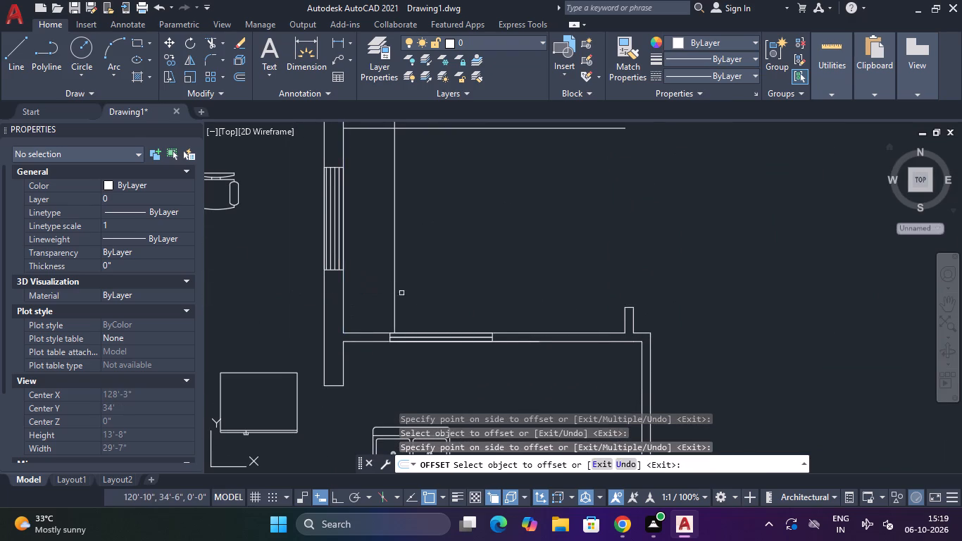
{"action": "left_click", "coordinate": [531, 331]}
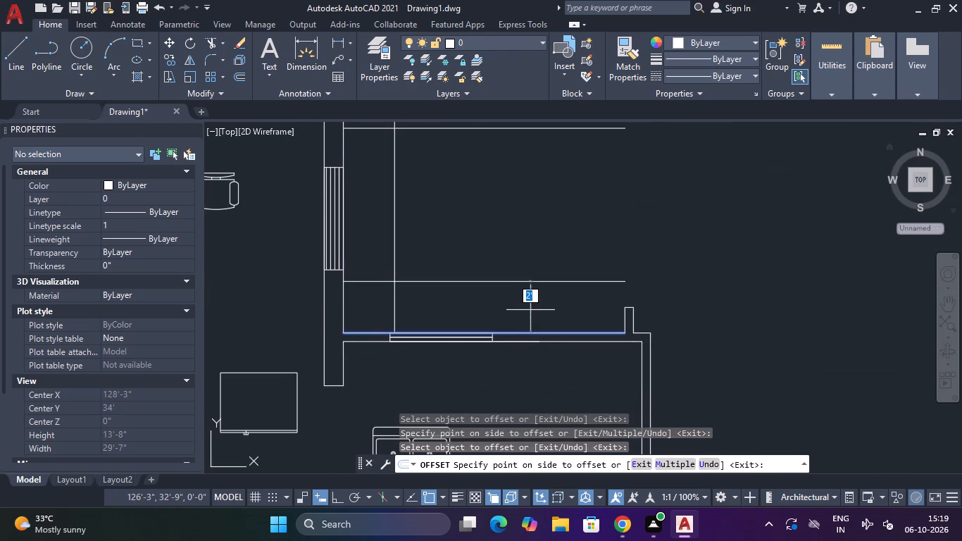
{"action": "left_click", "coordinate": [530, 310]}
{"action": "key", "text": "Escape"}
{"action": "key", "text": "Escape"}
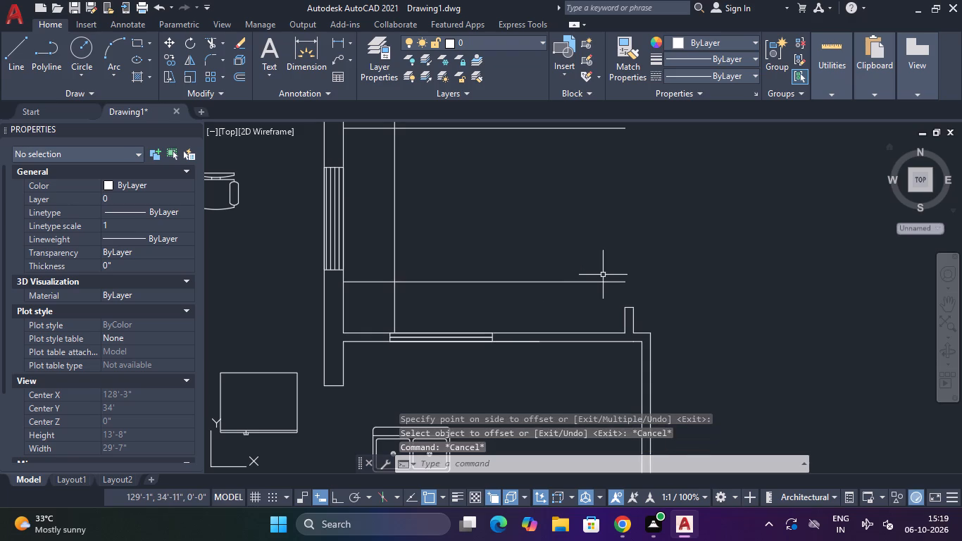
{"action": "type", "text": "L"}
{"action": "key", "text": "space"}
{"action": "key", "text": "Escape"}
Extend the room-side line of the lower and upper wall stubs at the room's open side to the 2' offset lines.
{"action": "type", "text": "EX"}
{"action": "key", "text": "Return"}
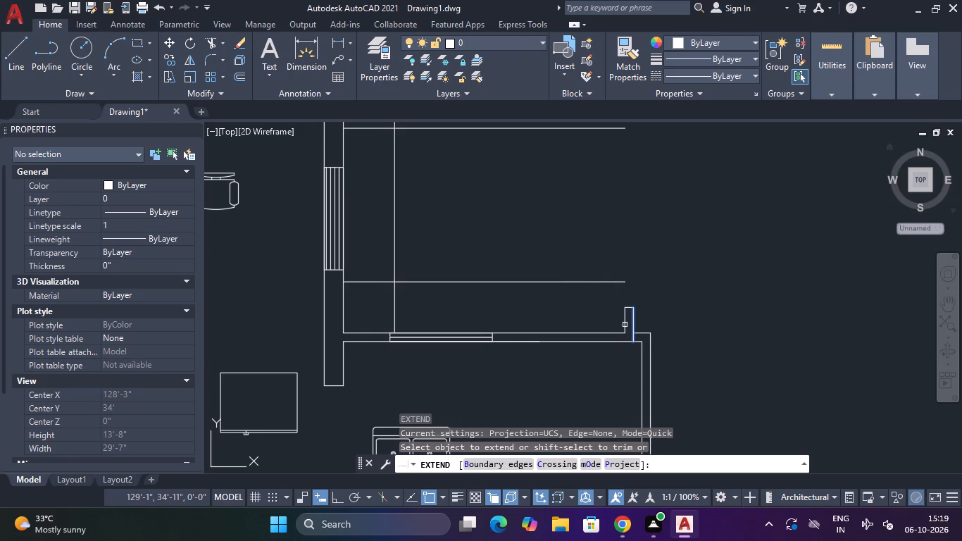
{"action": "left_click", "coordinate": [624, 318]}
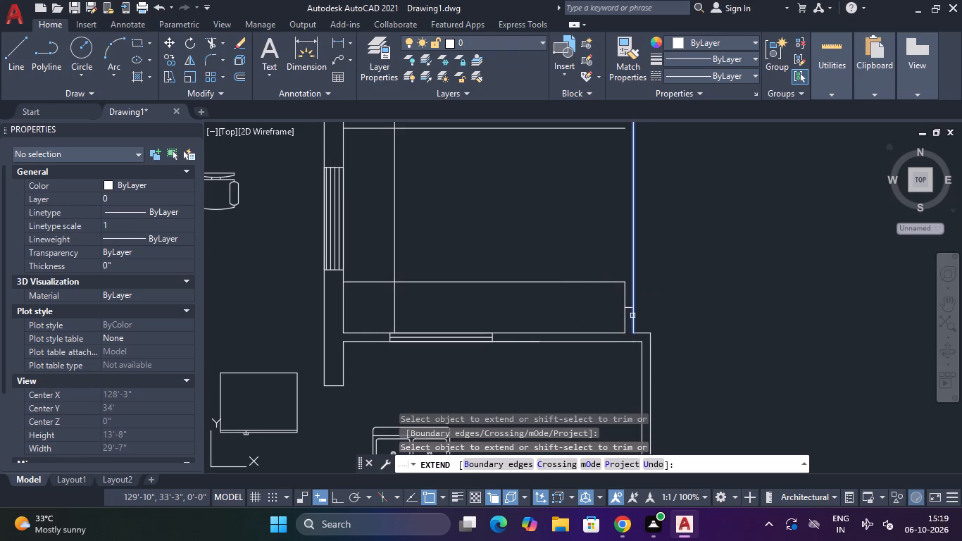
{"action": "middle_click_drag", "start_coordinate": [618, 232], "coordinate": [596, 359]}
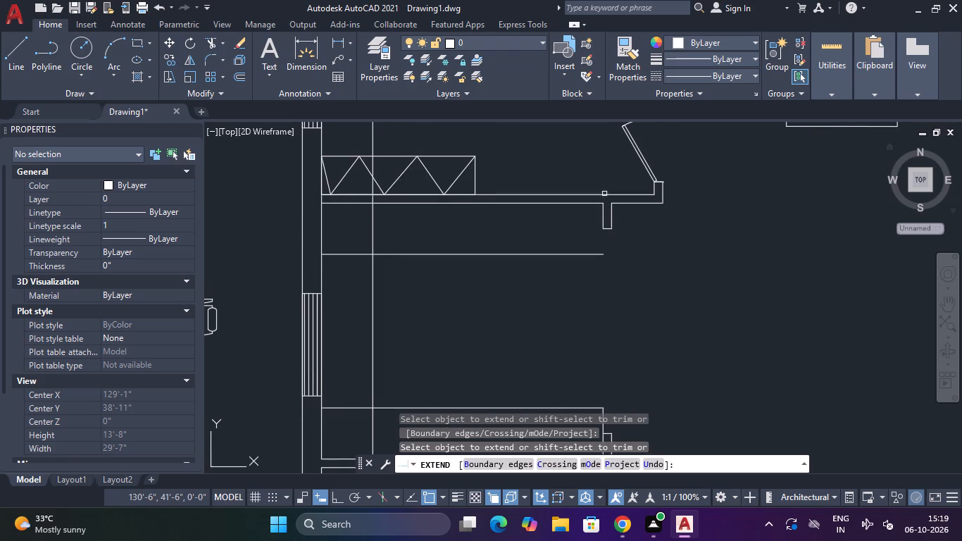
{"action": "left_click", "coordinate": [601, 220]}
{"action": "key", "text": "Escape"}
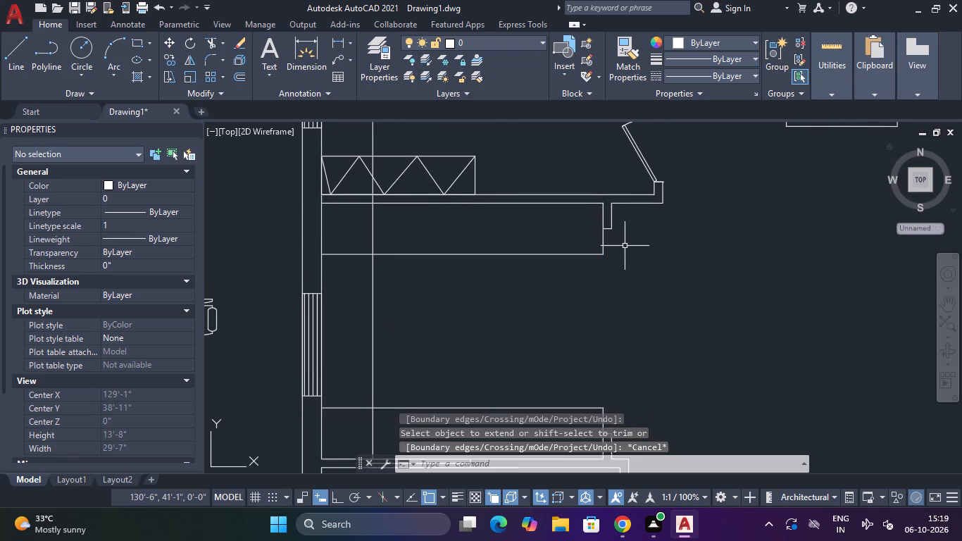
Offset the extended line of both wall stubs 4" outward, away from the room.
{"action": "middle_click_drag", "start_coordinate": [624, 247], "coordinate": [638, 191]}
{"action": "type", "text": "O"}
{"action": "key", "text": "space"}
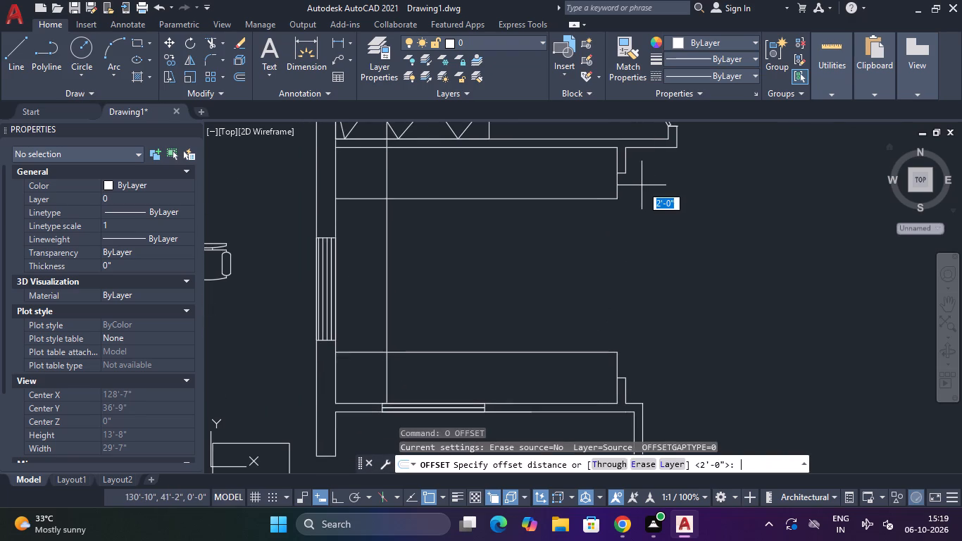
{"action": "type", "text": "4\""}
{"action": "key", "text": "Return"}
{"action": "left_click", "coordinate": [618, 185]}
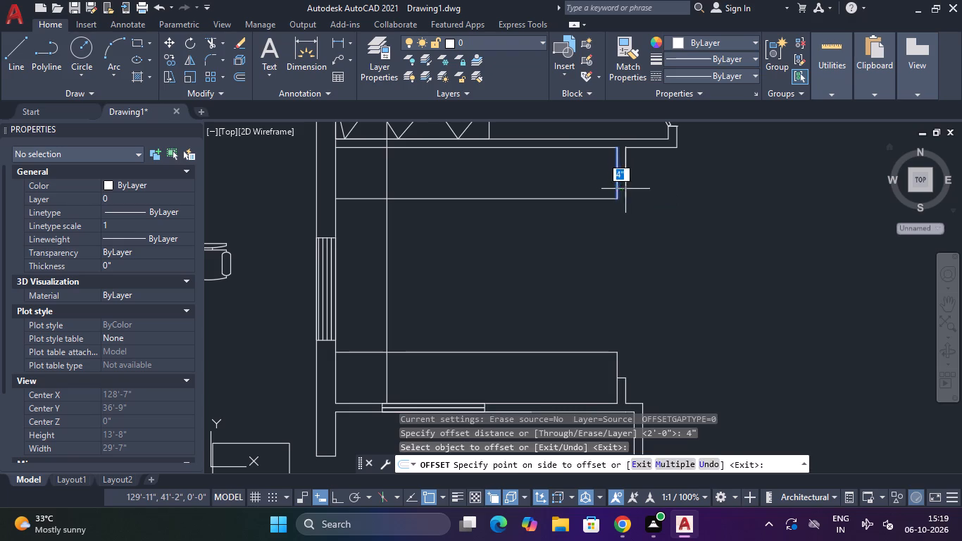
{"action": "left_click", "coordinate": [626, 189]}
{"action": "middle_click_drag", "start_coordinate": [647, 297], "coordinate": [689, 213]}
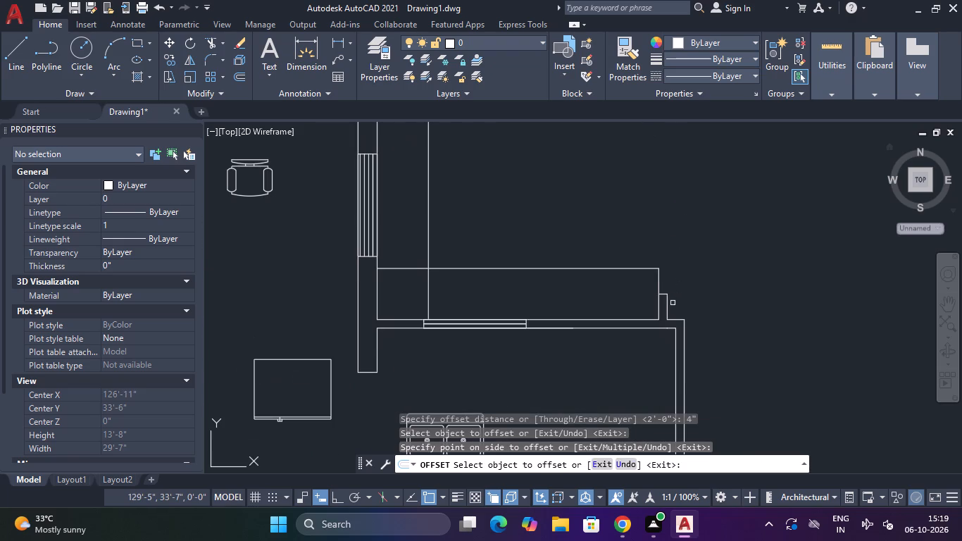
{"action": "left_click", "coordinate": [659, 280]}
{"action": "left_click", "coordinate": [673, 282]}
{"action": "key", "text": "Escape"}
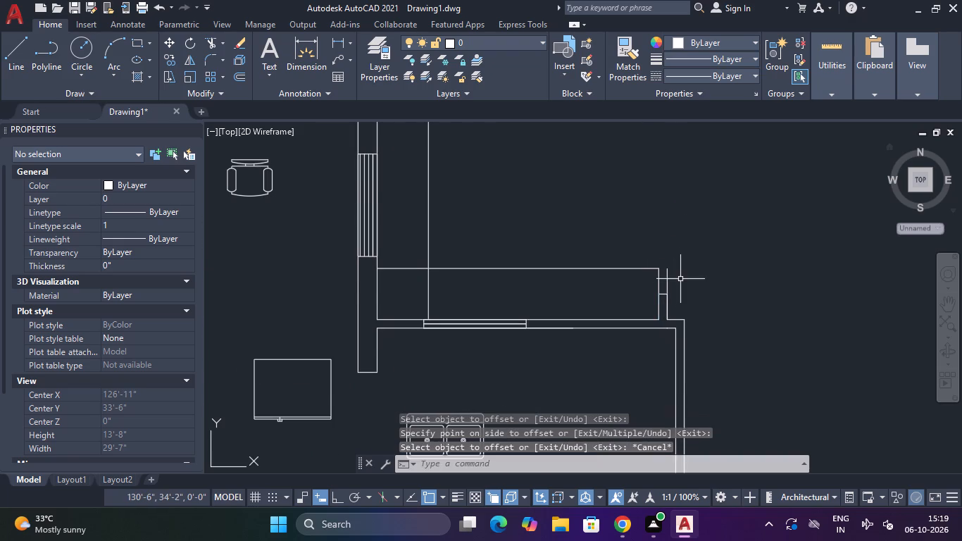
Draw short lines closing the open ends of the lengthened lower and upper wall stubs.
{"action": "middle_click_drag", "start_coordinate": [681, 278], "coordinate": [679, 319]}
{"action": "type", "text": "L"}
{"action": "key", "text": "space"}
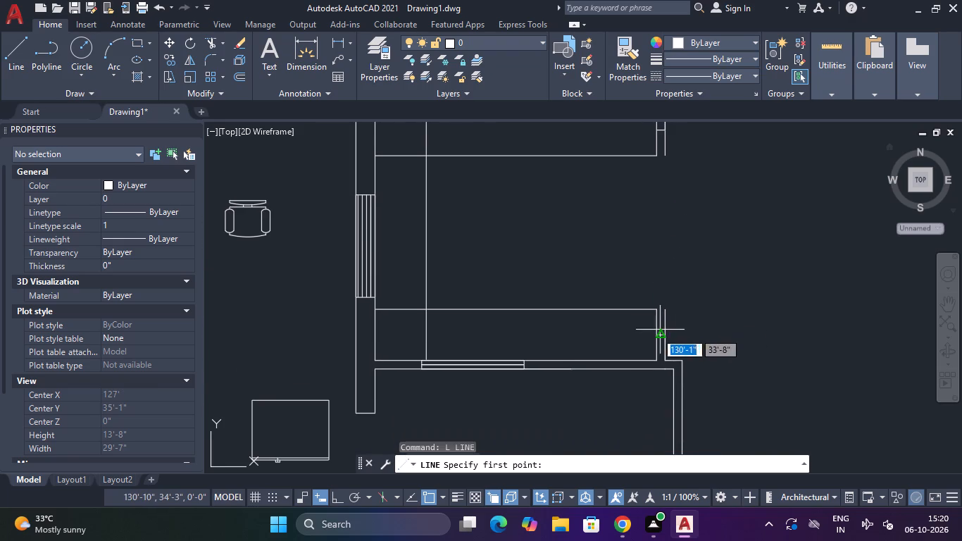
{"action": "scroll", "coordinate": [646, 323], "scroll_direction": "up", "scroll_amount": 1}
{"action": "left_click", "coordinate": [675, 297]}
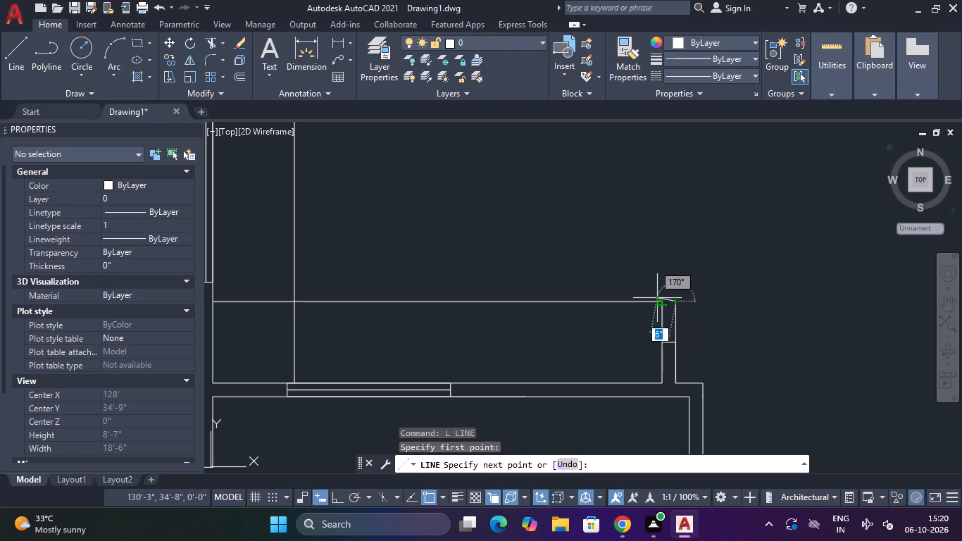
{"action": "left_click", "coordinate": [658, 301]}
{"action": "key", "text": "Escape"}
{"action": "middle_click_drag", "start_coordinate": [706, 268], "coordinate": [688, 414]}
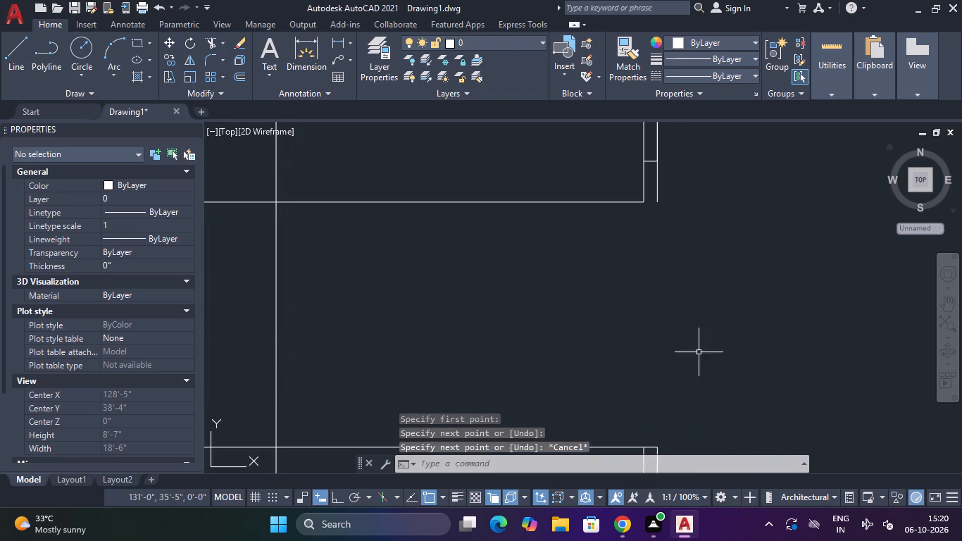
{"action": "key", "text": "space"}
{"action": "scroll", "coordinate": [666, 212], "scroll_direction": "up", "scroll_amount": 2}
{"action": "left_click", "coordinate": [642, 189]}
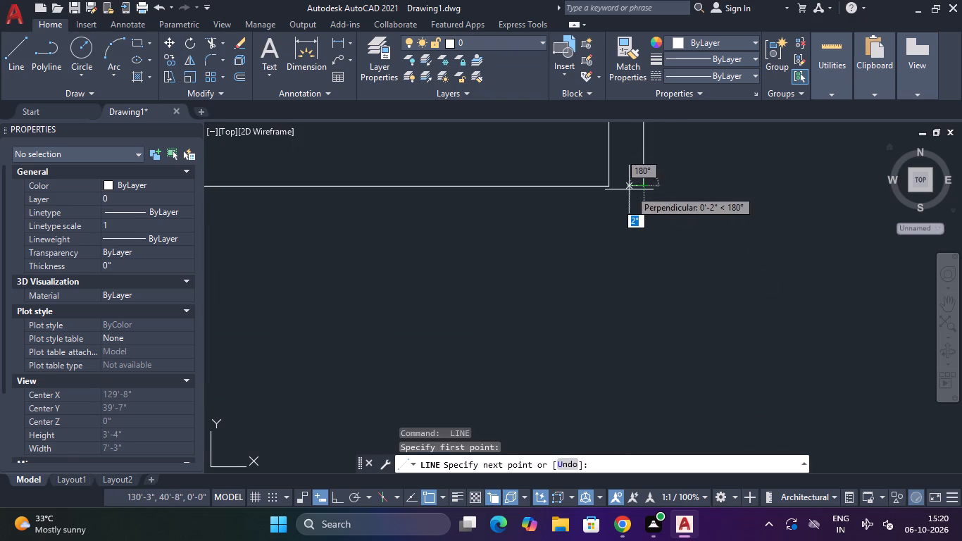
{"action": "left_click", "coordinate": [606, 189]}
{"action": "key", "text": "Escape"}
Trim away the old short end lines crossing the inside of the upper and lower wall stubs.
{"action": "scroll", "coordinate": [618, 198], "scroll_direction": "down", "scroll_amount": 2}
{"action": "scroll", "coordinate": [637, 252], "scroll_direction": "down", "scroll_amount": 3}
{"action": "middle_click_drag", "start_coordinate": [637, 252], "coordinate": [637, 240]}
{"action": "scroll", "coordinate": [638, 222], "scroll_direction": "up", "scroll_amount": 2}
{"action": "type", "text": "TR"}
{"action": "key", "text": "space"}
{"action": "scroll", "coordinate": [616, 199], "scroll_direction": "up", "scroll_amount": 2}
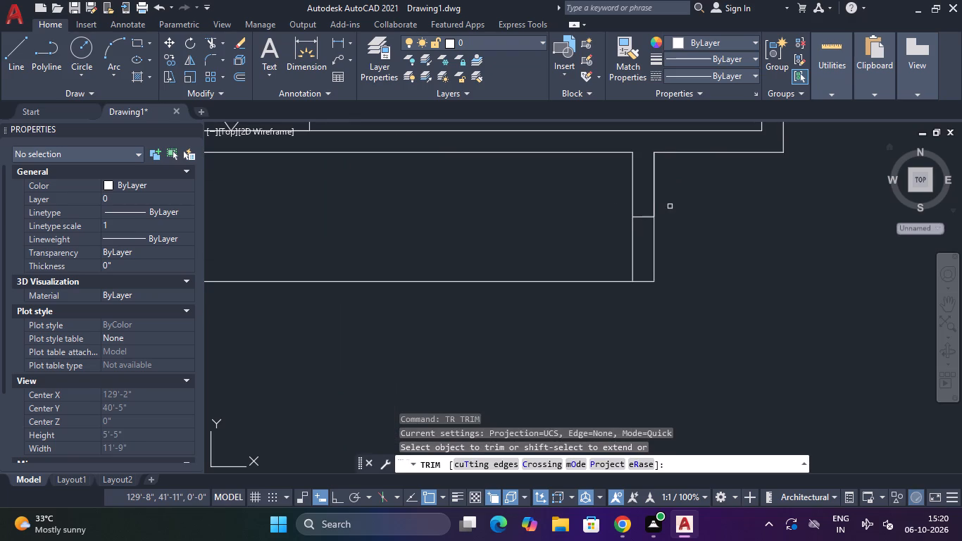
{"action": "left_click", "coordinate": [645, 209]}
{"action": "left_click", "coordinate": [644, 223]}
{"action": "scroll", "coordinate": [647, 276], "scroll_direction": "down", "scroll_amount": 2}
{"action": "middle_click_drag", "start_coordinate": [670, 371], "coordinate": [727, 178]}
{"action": "scroll", "coordinate": [707, 276], "scroll_direction": "up", "scroll_amount": 3}
{"action": "left_click", "coordinate": [697, 221]}
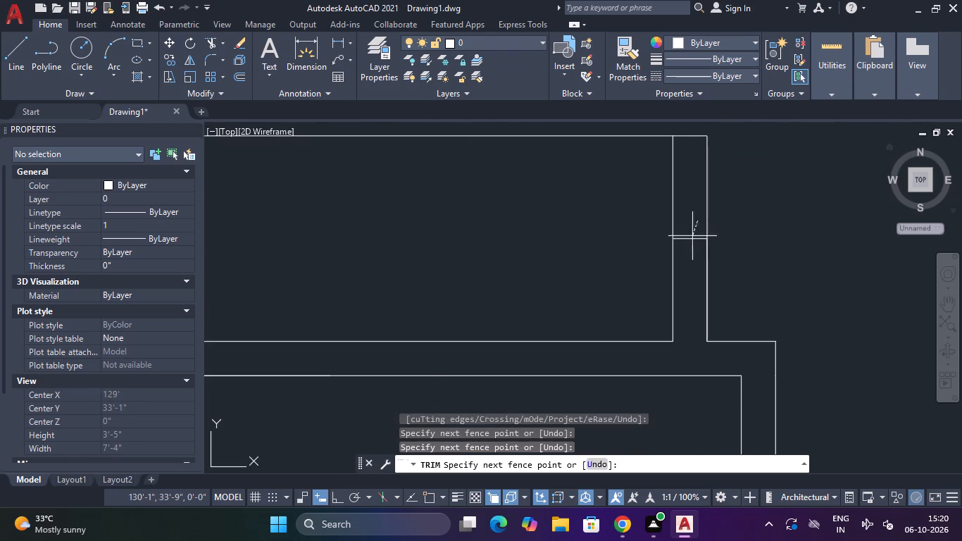
{"action": "left_click", "coordinate": [691, 256]}
{"action": "scroll", "coordinate": [704, 252], "scroll_direction": "down", "scroll_amount": 3}
{"action": "middle_click_drag", "start_coordinate": [737, 228], "coordinate": [728, 293]}
{"action": "key", "text": "Escape"}
{"action": "key", "text": "Escape"}
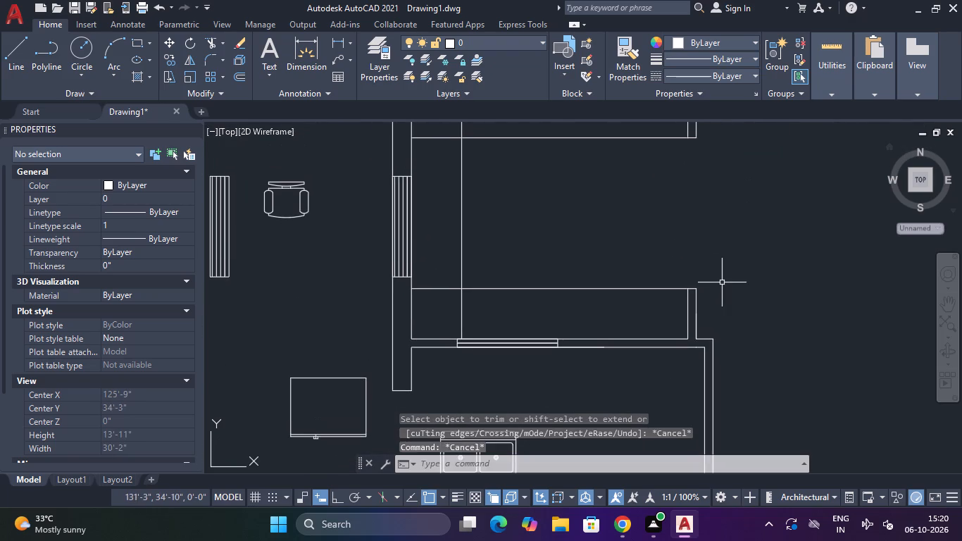
Draw a wall extension from the lower stub's outer corner, 1' up, 4" across with ortho on, and back down to the stub's inner corner.
{"action": "scroll", "coordinate": [722, 282], "scroll_direction": "up", "scroll_amount": 2}
{"action": "type", "text": "L"}
{"action": "key", "text": "space"}
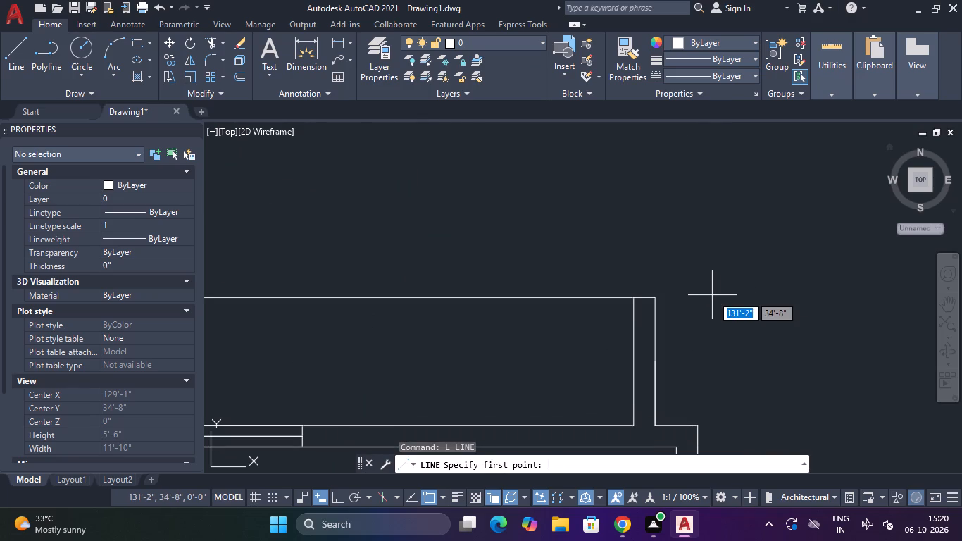
{"action": "left_click", "coordinate": [651, 298]}
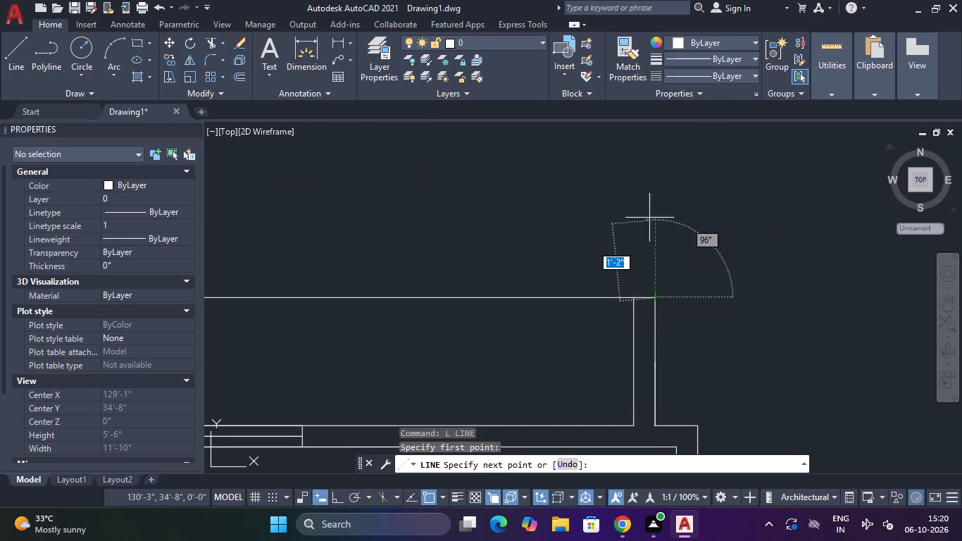
{"action": "type", "text": "1'"}
{"action": "key", "text": "Return"}
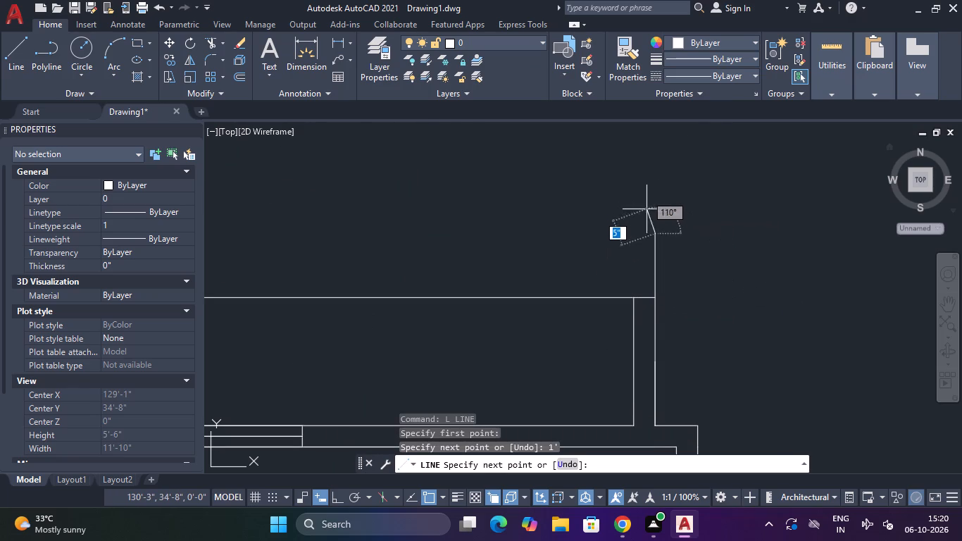
{"action": "type", "text": "4\""}
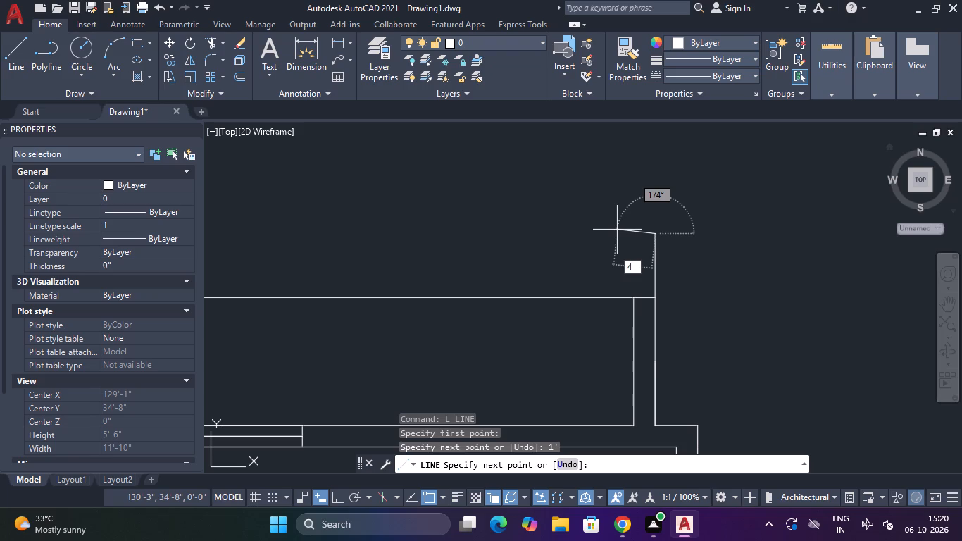
{"action": "key", "text": "F8"}
{"action": "key", "text": "F8"}
{"action": "key", "text": "Escape"}
{"action": "key", "text": "F8"}
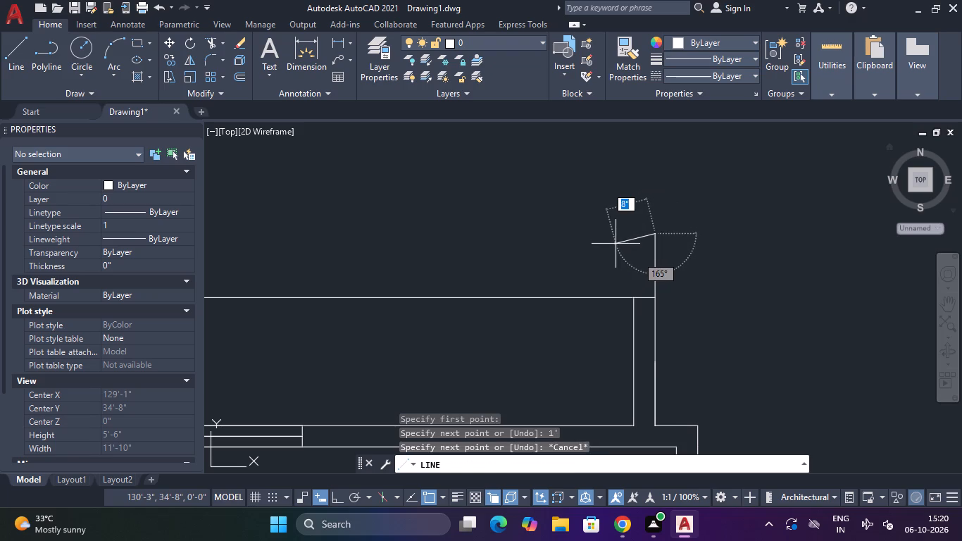
{"action": "type", "text": "4\""}
{"action": "key", "text": "Return"}
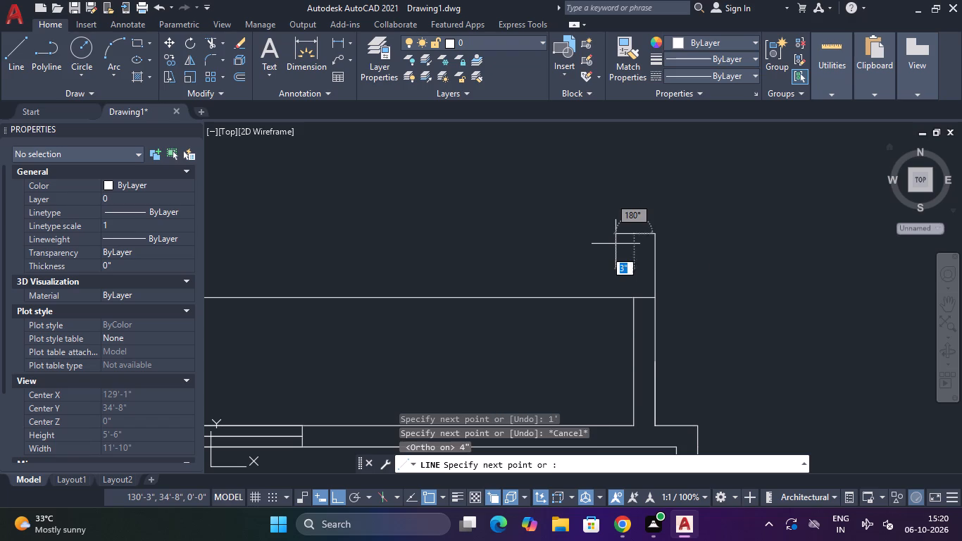
{"action": "left_click", "coordinate": [630, 299]}
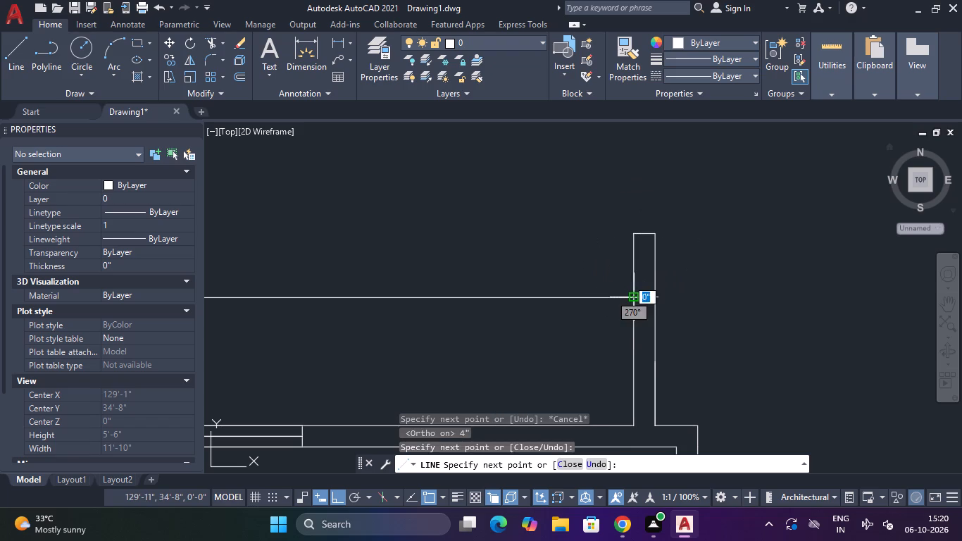
Trim the leftover piece of the lower counter line crossing the inside of the lower wall stub.
{"action": "key", "text": "Escape"}
{"action": "type", "text": "TR"}
{"action": "key", "text": "space"}
{"action": "scroll", "coordinate": [642, 293], "scroll_direction": "up", "scroll_amount": 3}
{"action": "left_click", "coordinate": [642, 293]}
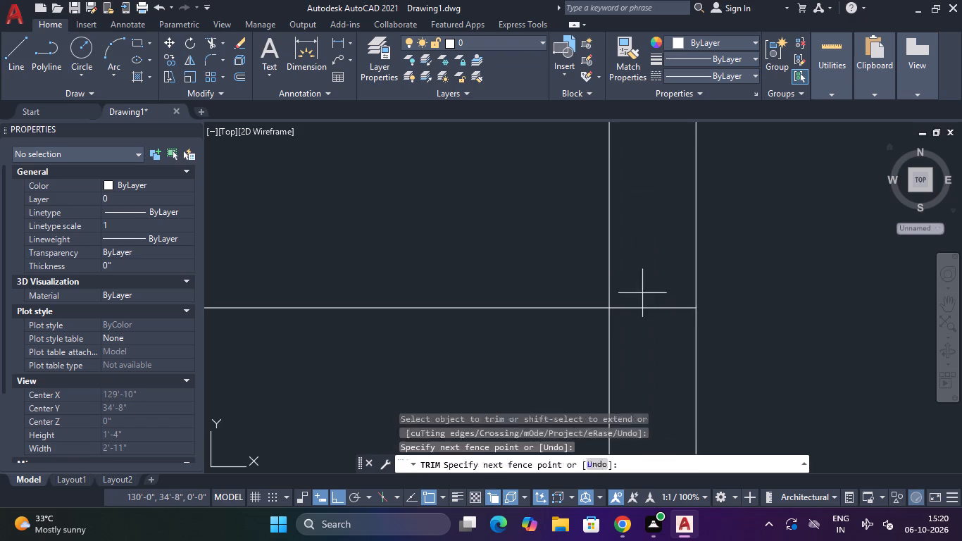
{"action": "left_click", "coordinate": [642, 340]}
{"action": "scroll", "coordinate": [648, 340], "scroll_direction": "down", "scroll_amount": 3}
{"action": "key", "text": "Escape"}
Draw a wall extension from the upper stub's outer corner, 1' down, 4" across, and back up to the stub's inner corner.
{"action": "scroll", "coordinate": [710, 268], "scroll_direction": "down", "scroll_amount": 4}
{"action": "middle_click_drag", "start_coordinate": [711, 262], "coordinate": [699, 329]}
{"action": "scroll", "coordinate": [689, 308], "scroll_direction": "up", "scroll_amount": 3}
{"action": "type", "text": "L"}
{"action": "key", "text": "space"}
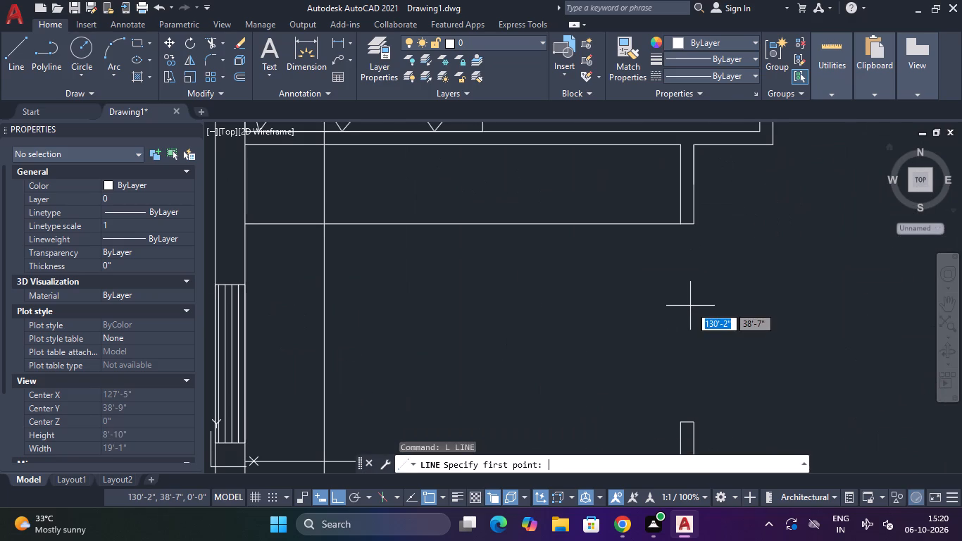
{"action": "scroll", "coordinate": [839, 217], "scroll_direction": "up", "scroll_amount": 3}
{"action": "scroll", "coordinate": [743, 251], "scroll_direction": "down", "scroll_amount": 2}
{"action": "middle_click_drag", "start_coordinate": [641, 297], "coordinate": [655, 306]}
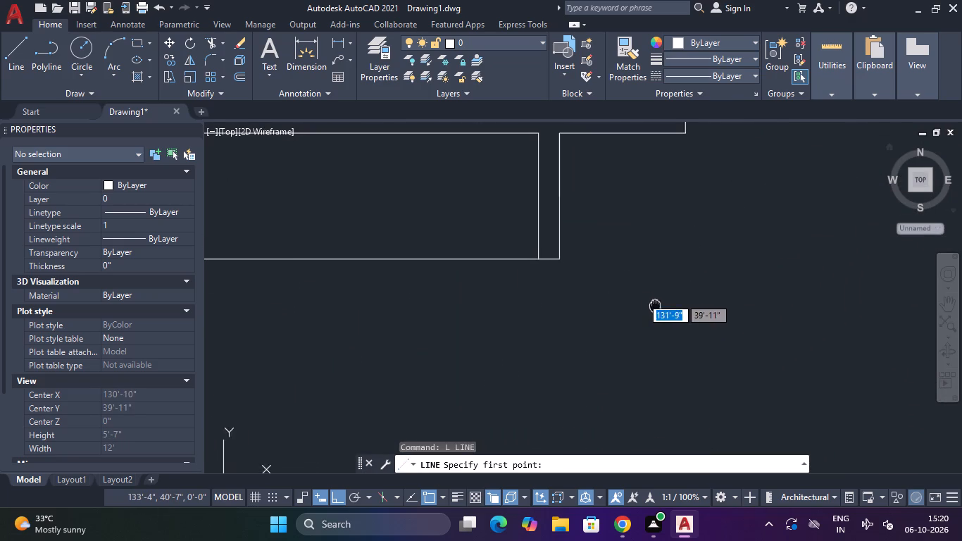
{"action": "middle_click_drag", "start_coordinate": [655, 306], "coordinate": [656, 306]}
{"action": "left_click", "coordinate": [559, 261]}
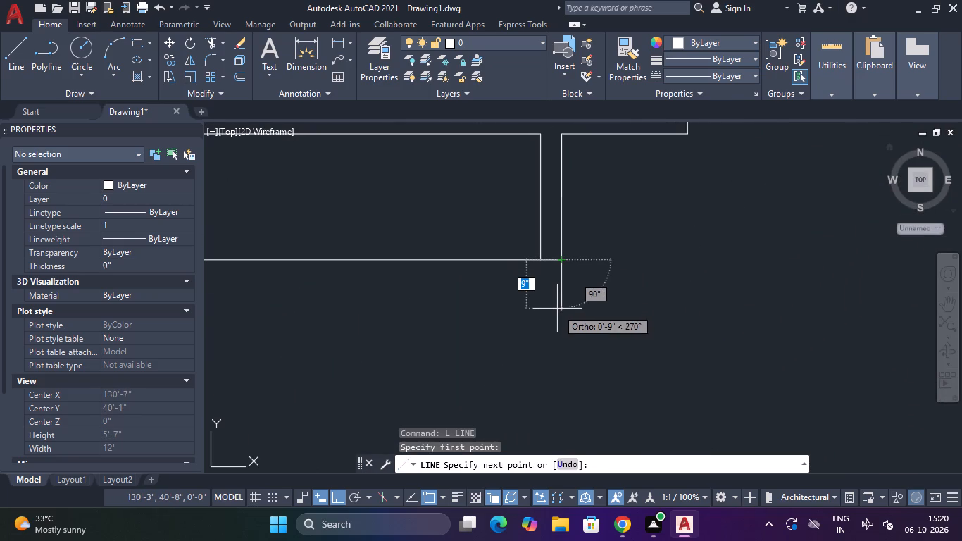
{"action": "type", "text": "1'"}
{"action": "key", "text": "Return"}
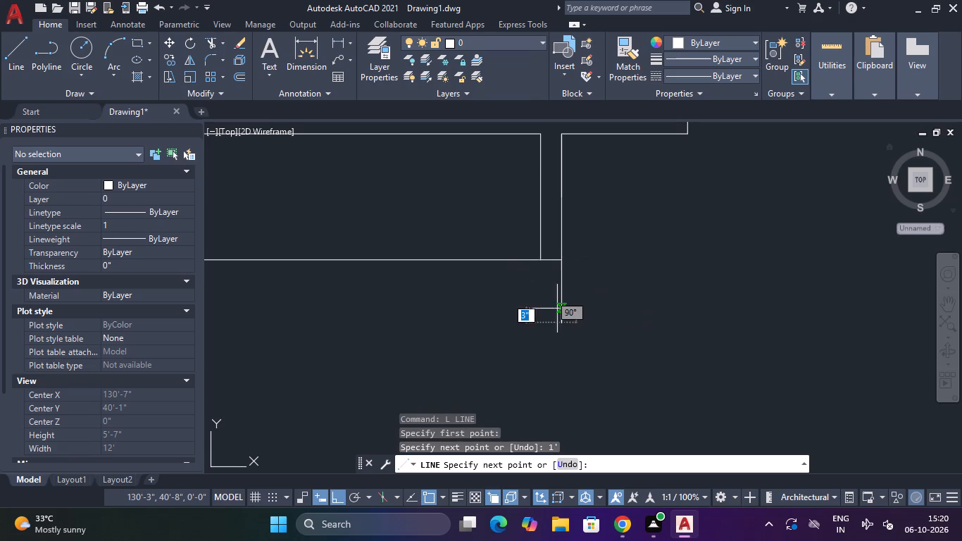
{"action": "type", "text": "4\"'"}
{"action": "key", "text": "BackSpace"}
{"action": "key", "text": "Return"}
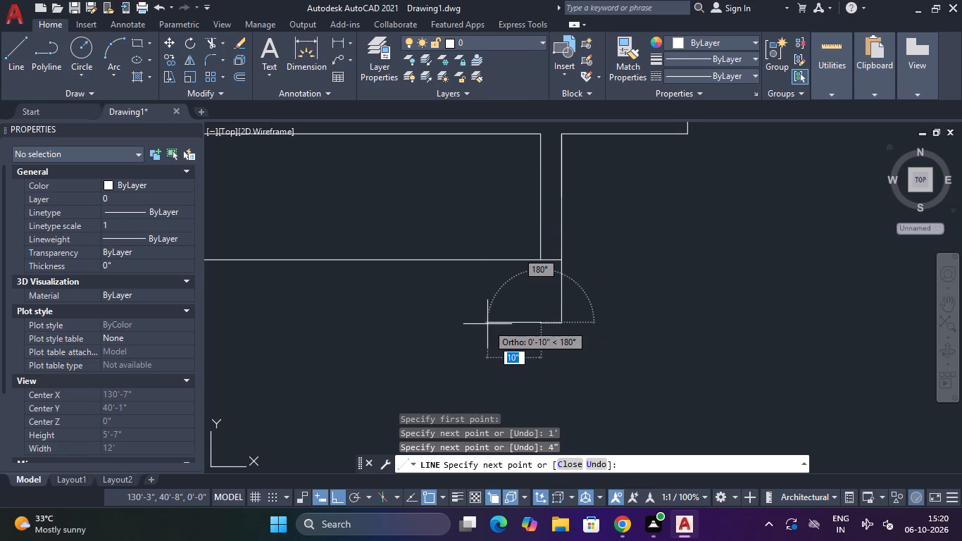
{"action": "left_click", "coordinate": [541, 258]}
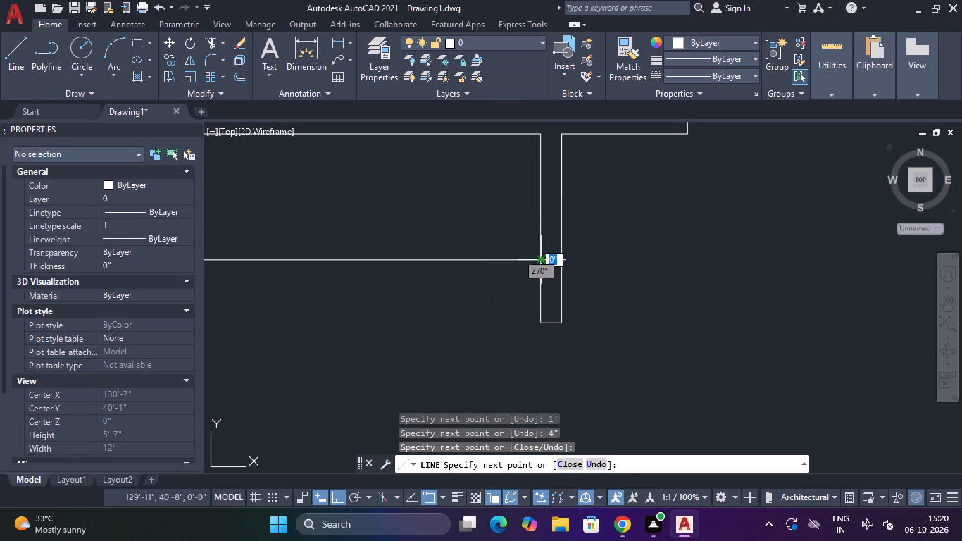
{"action": "key", "text": "Escape"}
Trim the piece of the upper counter line crossing the inside of the upper wall stub.
{"action": "type", "text": "TR"}
{"action": "key", "text": "space"}
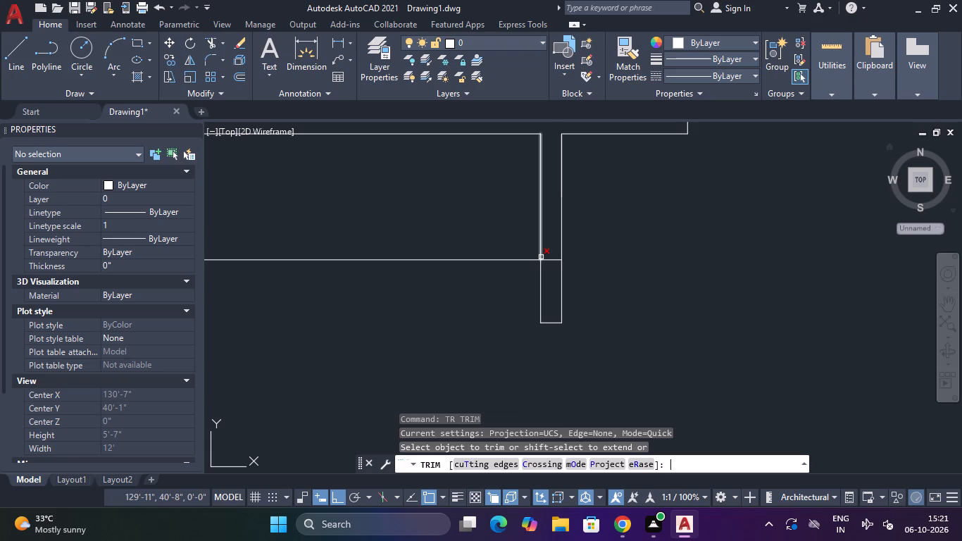
{"action": "scroll", "coordinate": [546, 256], "scroll_direction": "up", "scroll_amount": 3}
{"action": "left_click", "coordinate": [553, 254]}
{"action": "left_click", "coordinate": [547, 299]}
{"action": "key", "text": "Escape"}
{"action": "scroll", "coordinate": [557, 297], "scroll_direction": "down", "scroll_amount": 3}
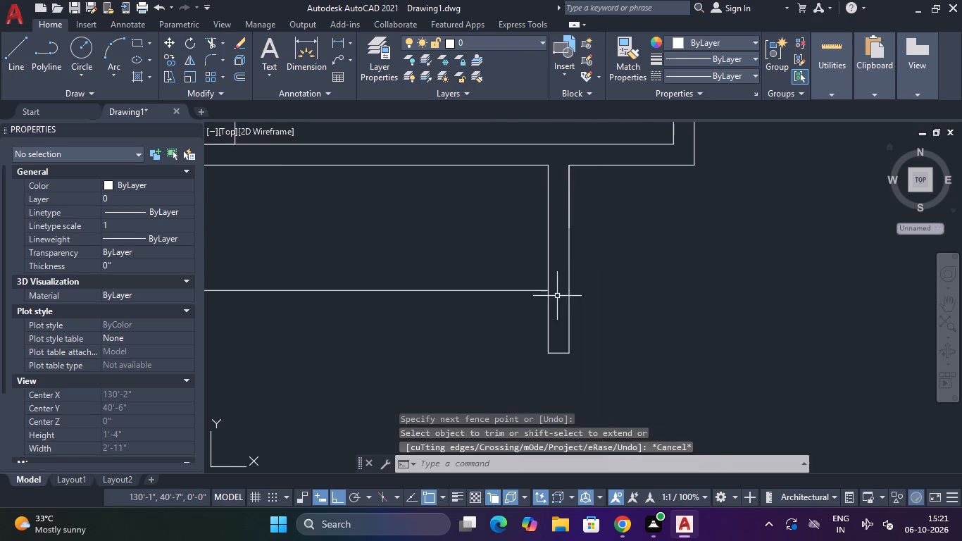
{"action": "key", "text": "Escape"}
Trim the vertical counter line where it runs through the room's upper wall and the bedroom above.
{"action": "scroll", "coordinate": [418, 299], "scroll_direction": "down", "scroll_amount": 3}
{"action": "middle_click_drag", "start_coordinate": [437, 318], "coordinate": [535, 284]}
{"action": "key", "text": "Escape"}
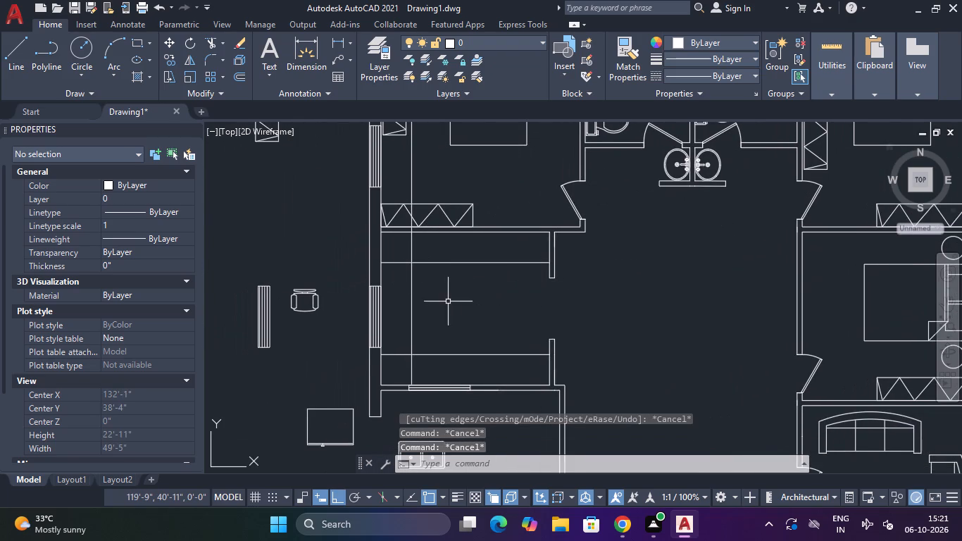
{"action": "scroll", "coordinate": [454, 303], "scroll_direction": "down", "scroll_amount": 2}
{"action": "scroll", "coordinate": [454, 303], "scroll_direction": "up", "scroll_amount": 1}
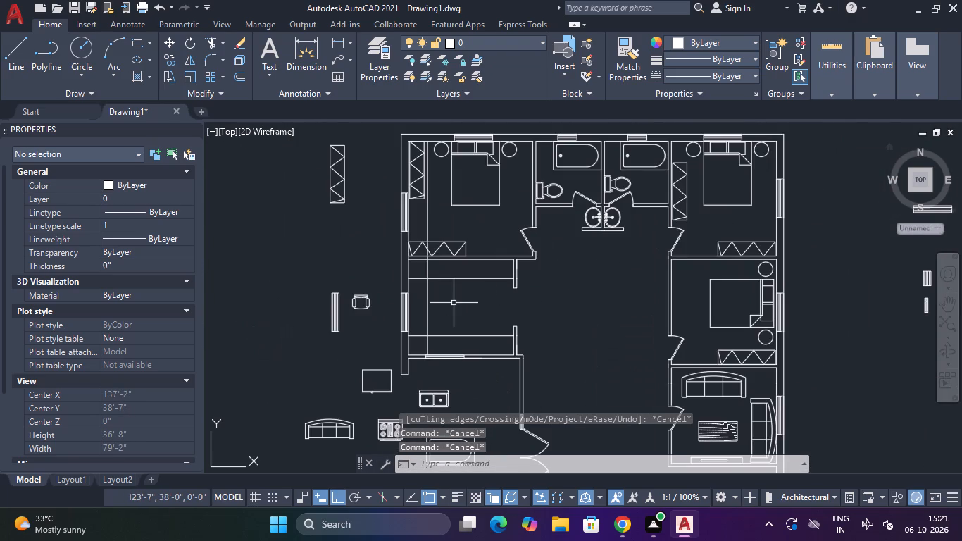
{"action": "type", "text": "TR"}
{"action": "key", "text": "space"}
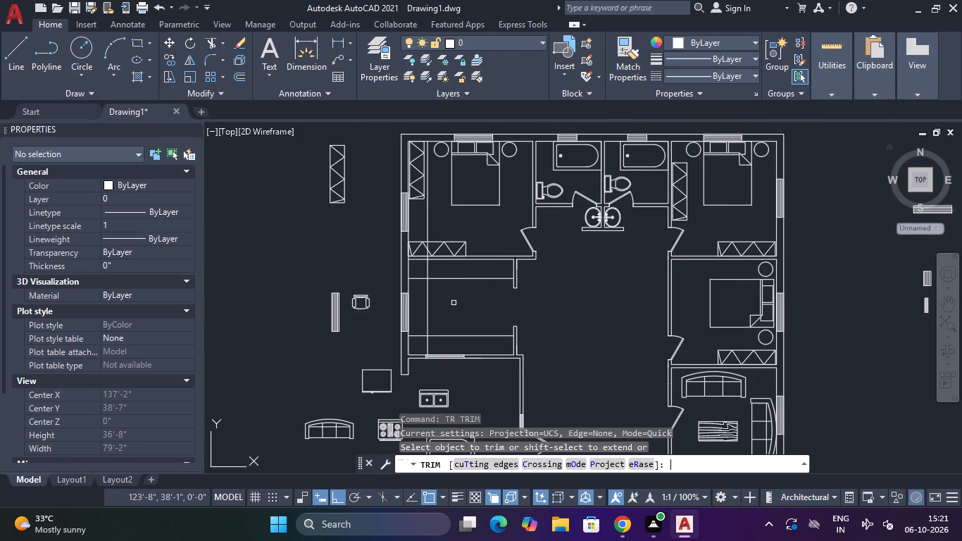
{"action": "scroll", "coordinate": [444, 254], "scroll_direction": "up", "scroll_amount": 8}
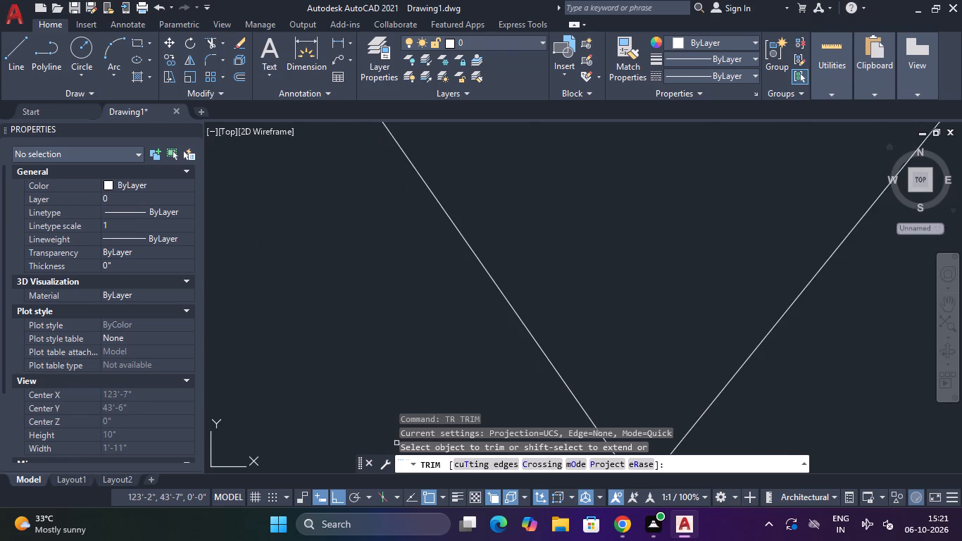
{"action": "middle_click_drag", "start_coordinate": [396, 443], "coordinate": [563, 212]}
{"action": "scroll", "coordinate": [469, 261], "scroll_direction": "up", "scroll_amount": 2}
{"action": "middle_click_drag", "start_coordinate": [461, 343], "coordinate": [802, 173]}
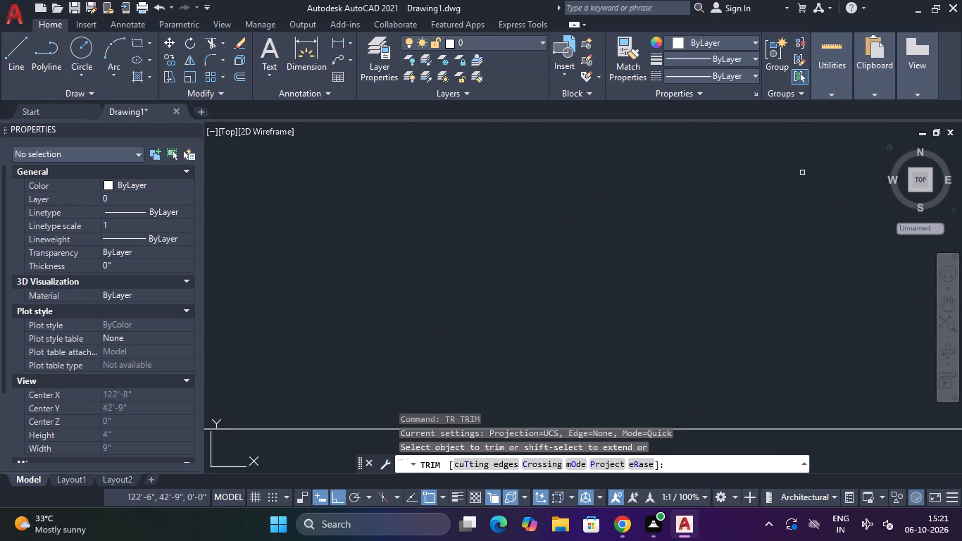
{"action": "scroll", "coordinate": [781, 181], "scroll_direction": "down", "scroll_amount": 3}
{"action": "middle_click_drag", "start_coordinate": [470, 229], "coordinate": [559, 310]}
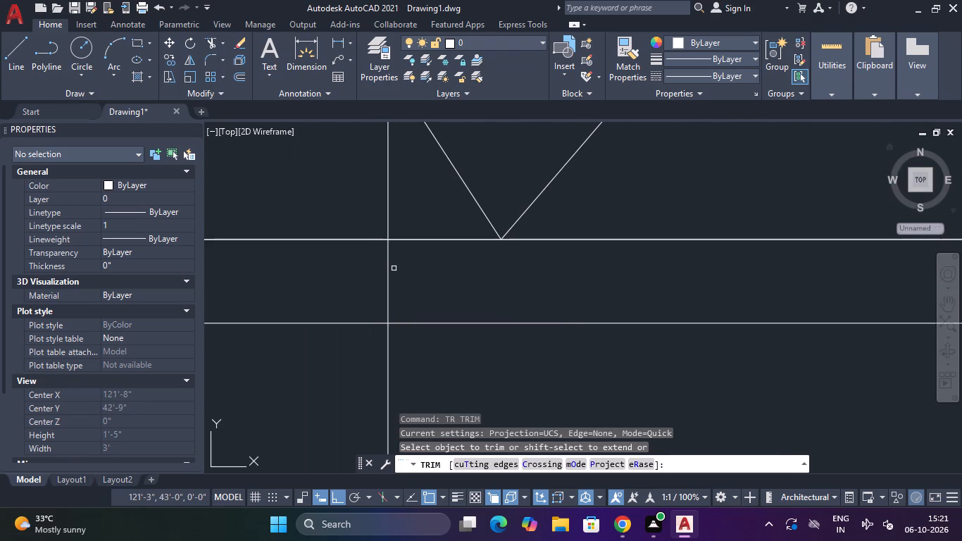
{"action": "left_click", "coordinate": [388, 272]}
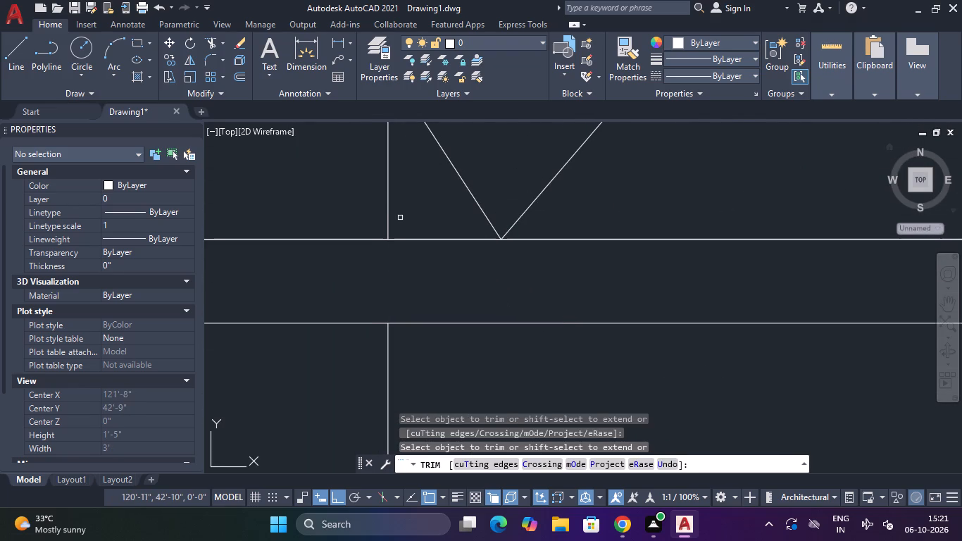
{"action": "left_click", "coordinate": [399, 218]}
{"action": "left_click", "coordinate": [369, 220]}
{"action": "scroll", "coordinate": [396, 209], "scroll_direction": "down", "scroll_amount": 7}
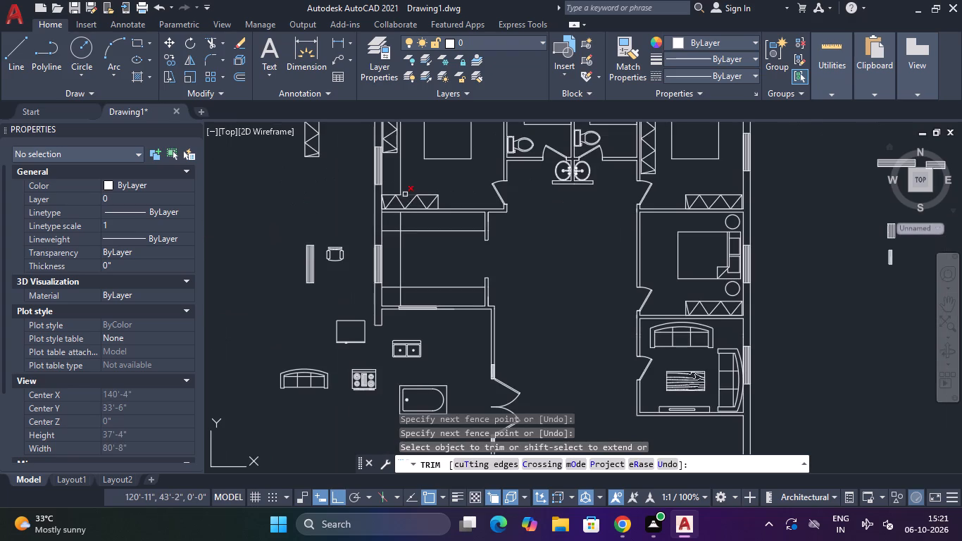
{"action": "left_click", "coordinate": [409, 186]}
{"action": "left_click", "coordinate": [394, 184]}
{"action": "scroll", "coordinate": [408, 178], "scroll_direction": "down", "scroll_amount": 2}
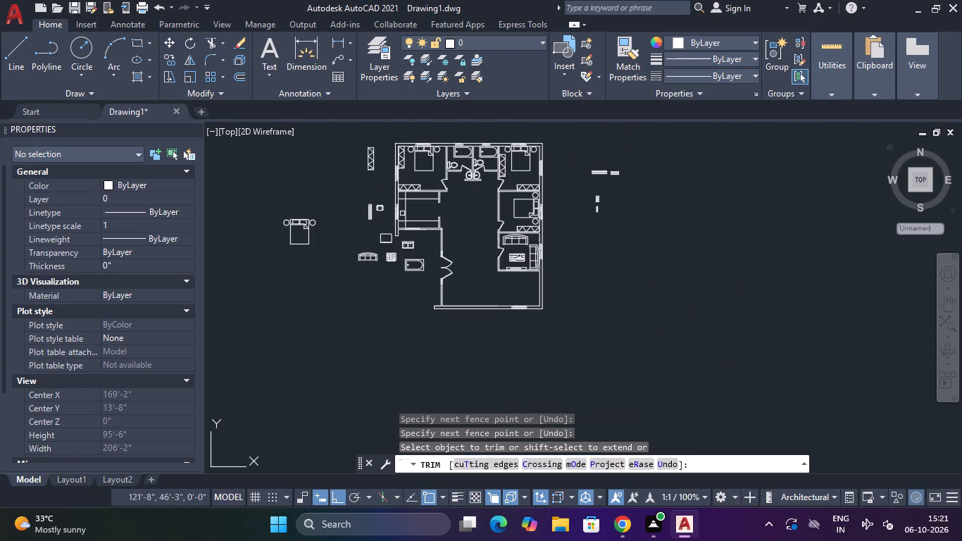
Trim the overlapping counter line ends at the two window-side corners to leave a clean U-shaped counter edge.
{"action": "scroll", "coordinate": [404, 212], "scroll_direction": "up", "scroll_amount": 3}
{"action": "left_click_drag", "start_coordinate": [423, 137], "coordinate": [405, 144]}
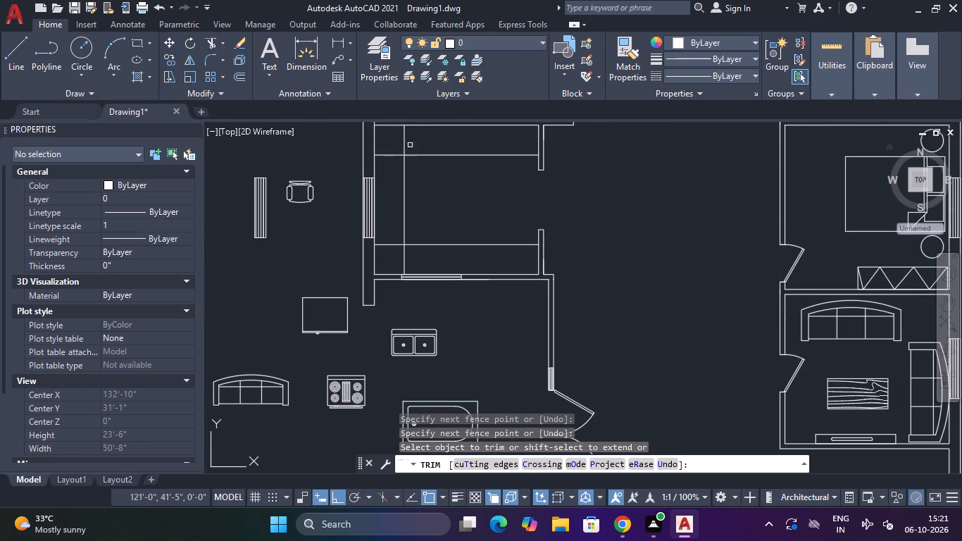
{"action": "left_click_drag", "start_coordinate": [421, 138], "coordinate": [396, 144]}
{"action": "left_click_drag", "start_coordinate": [396, 144], "coordinate": [394, 166]}
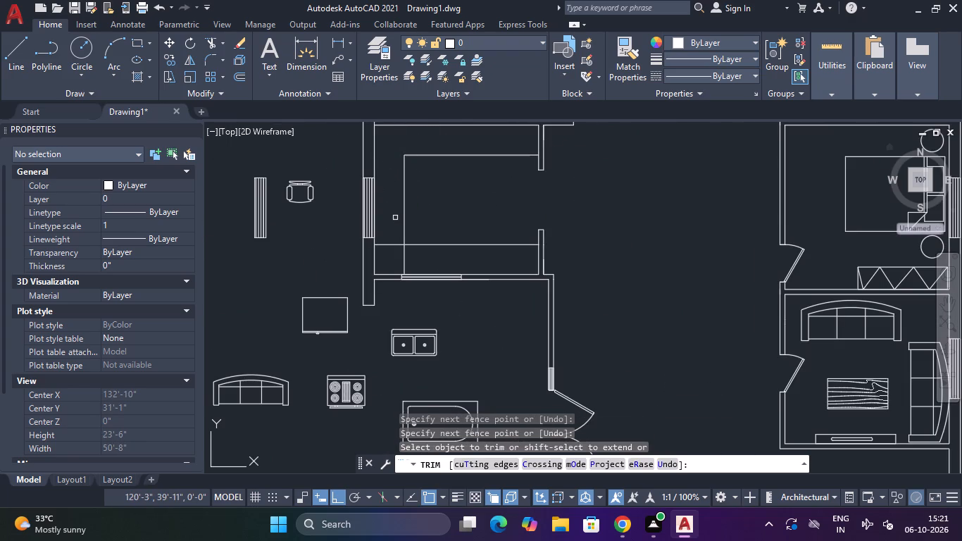
{"action": "left_click_drag", "start_coordinate": [392, 223], "coordinate": [392, 254]}
{"action": "left_click_drag", "start_coordinate": [392, 254], "coordinate": [408, 259]}
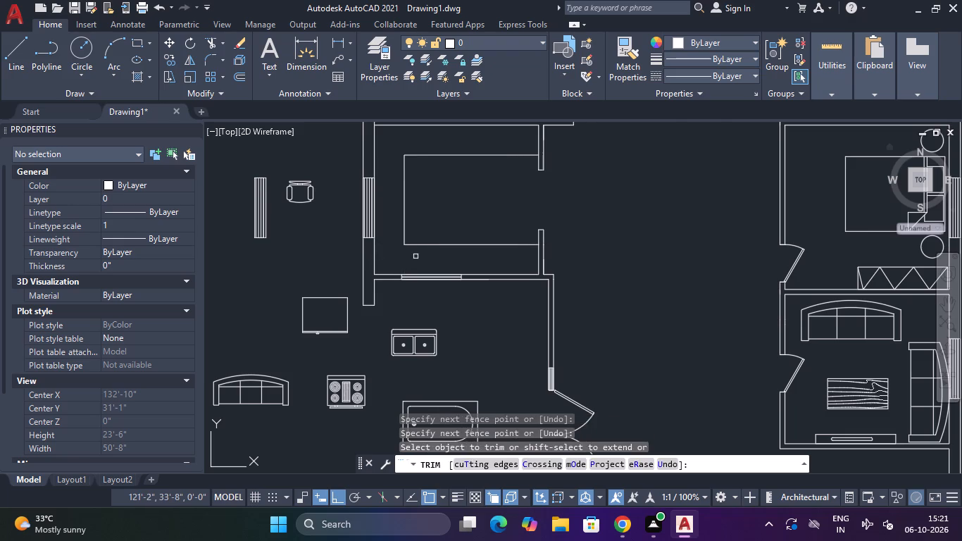
{"action": "scroll", "coordinate": [416, 256], "scroll_direction": "down", "scroll_amount": 1}
{"action": "key", "text": "Escape"}
{"action": "key", "text": "Escape"}
Rotate the two-door refrigerator block 180° about the lower end of the outer wall.
{"action": "scroll", "coordinate": [434, 212], "scroll_direction": "up", "scroll_amount": 1}
{"action": "scroll", "coordinate": [434, 212], "scroll_direction": "down", "scroll_amount": 3}
{"action": "scroll", "coordinate": [434, 212], "scroll_direction": "up", "scroll_amount": 2}
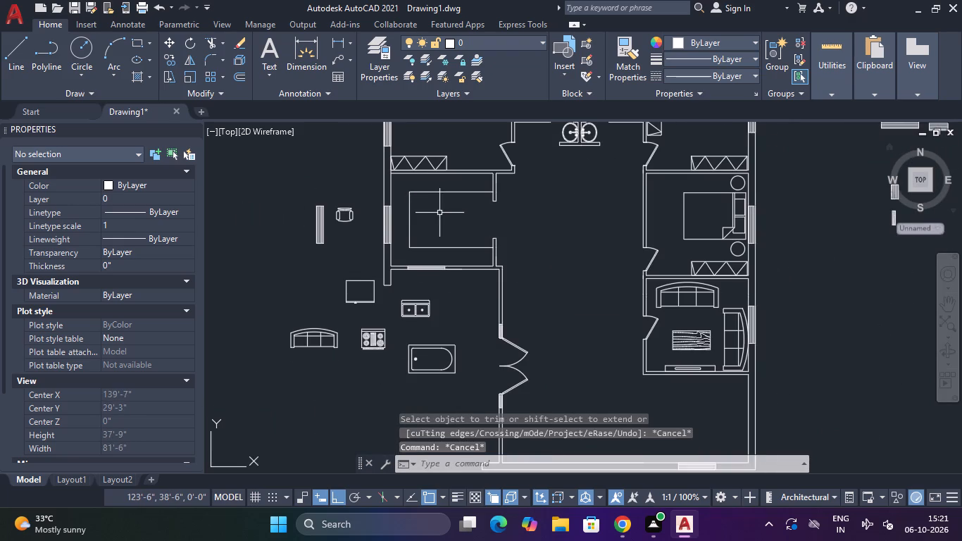
{"action": "middle_click_drag", "start_coordinate": [465, 302], "coordinate": [494, 287]}
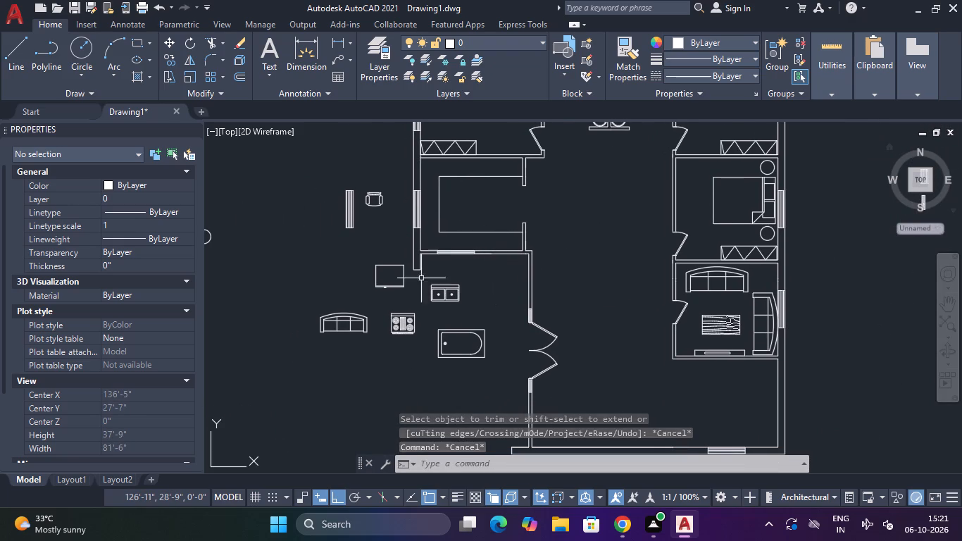
{"action": "left_click", "coordinate": [408, 265]}
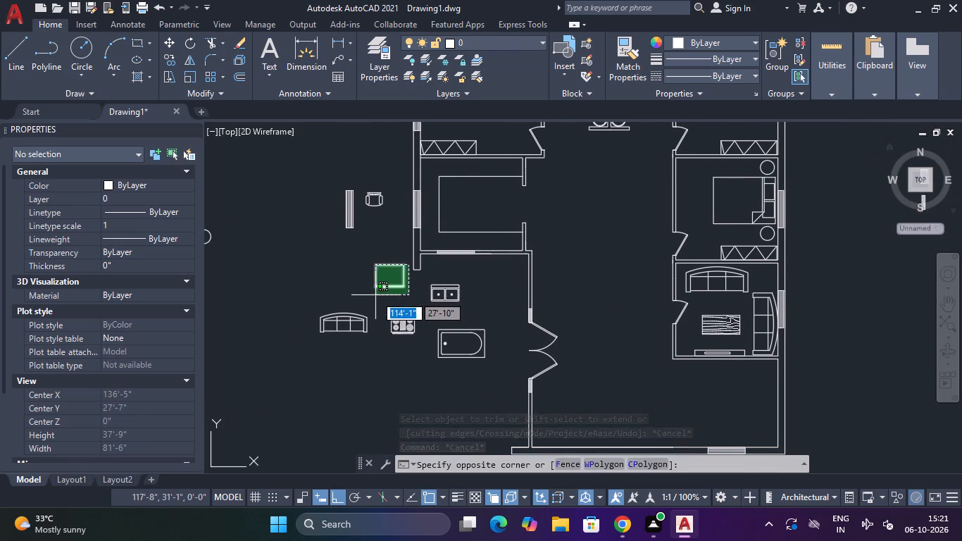
{"action": "left_click", "coordinate": [363, 294]}
{"action": "type", "text": "RO"}
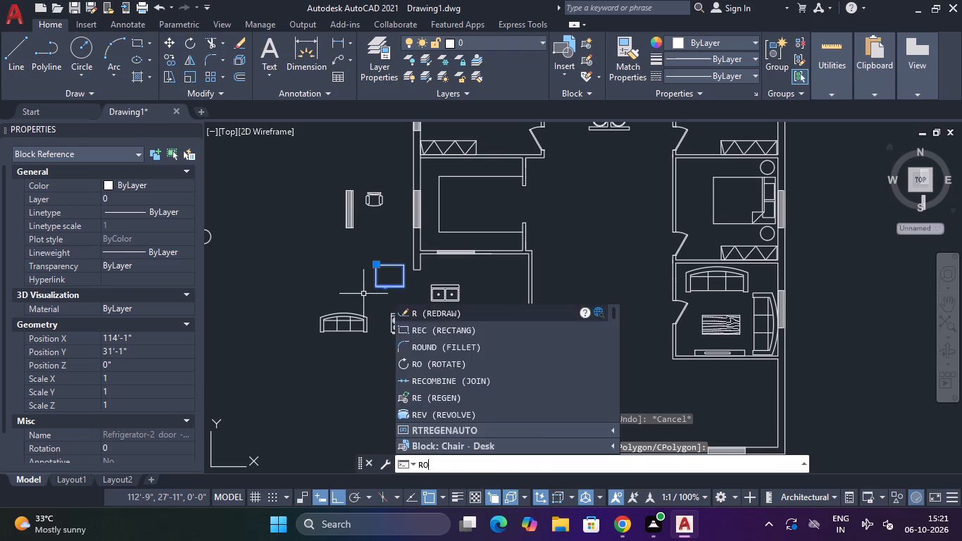
{"action": "key", "text": "space"}
{"action": "left_click", "coordinate": [415, 269]}
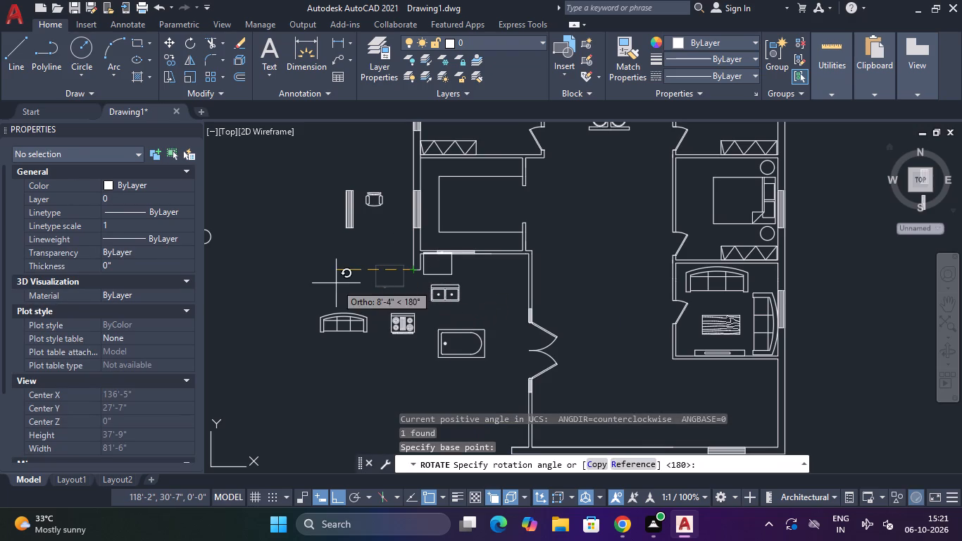
{"action": "left_click", "coordinate": [344, 251]}
Move the refrigerator, with ortho off, into the counter room's lower corner beside the lower wall stub.
{"action": "left_click", "coordinate": [487, 275]}
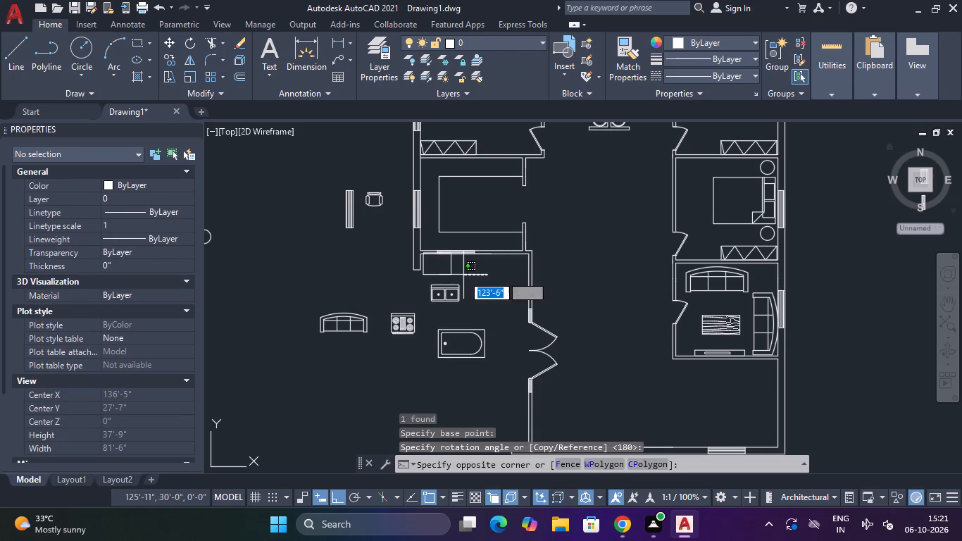
{"action": "left_click", "coordinate": [439, 274]}
{"action": "type", "text": "M"}
{"action": "key", "text": "space"}
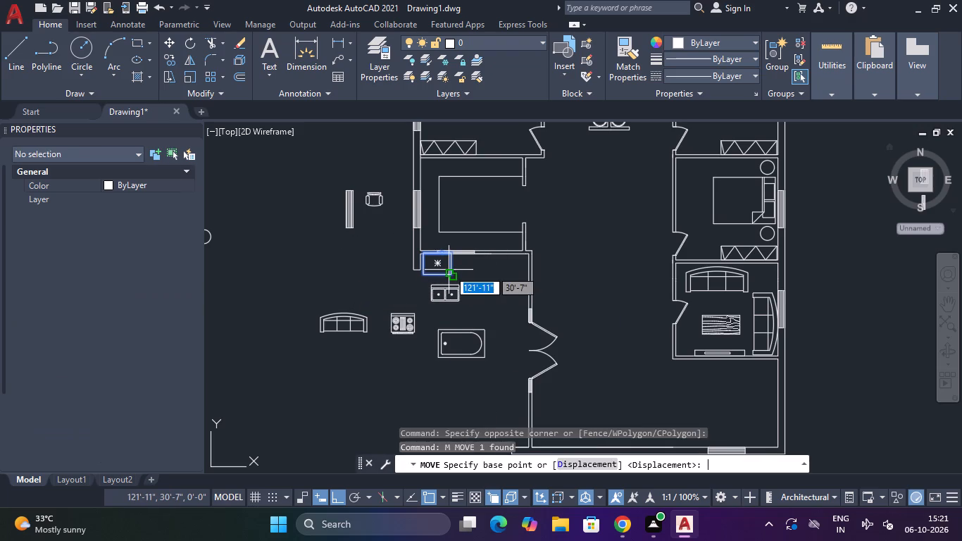
{"action": "left_click", "coordinate": [454, 276]}
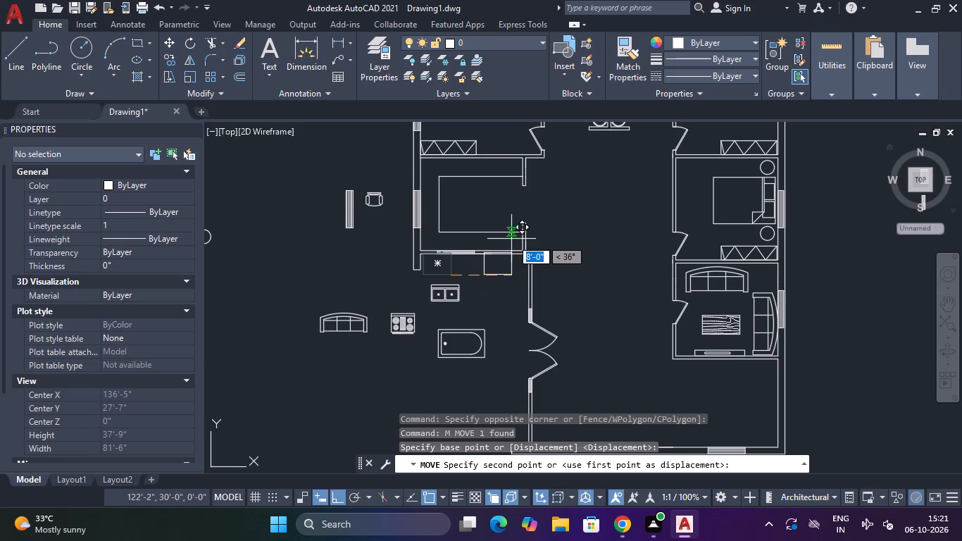
{"action": "key", "text": "F8"}
{"action": "scroll", "coordinate": [511, 240], "scroll_direction": "up", "scroll_amount": 2}
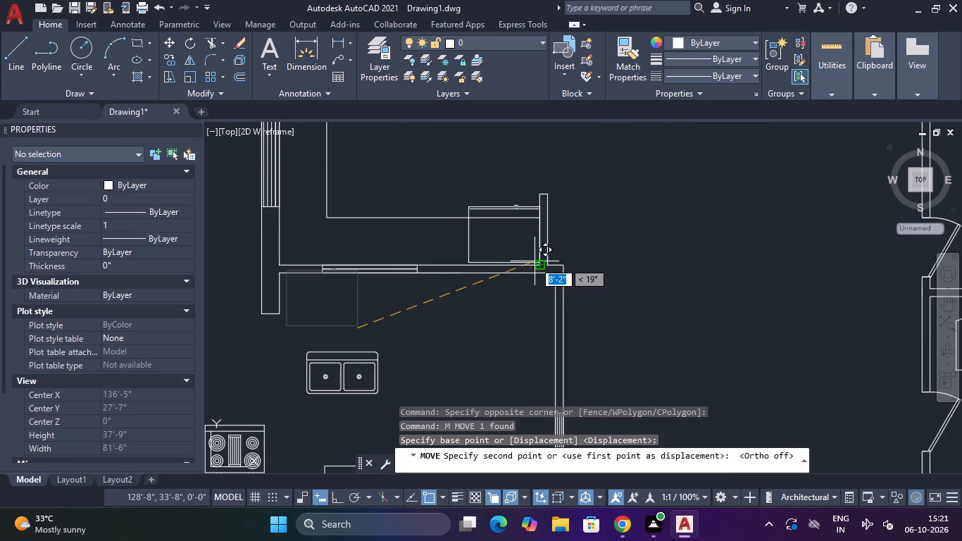
{"action": "scroll", "coordinate": [532, 261], "scroll_direction": "up", "scroll_amount": 2}
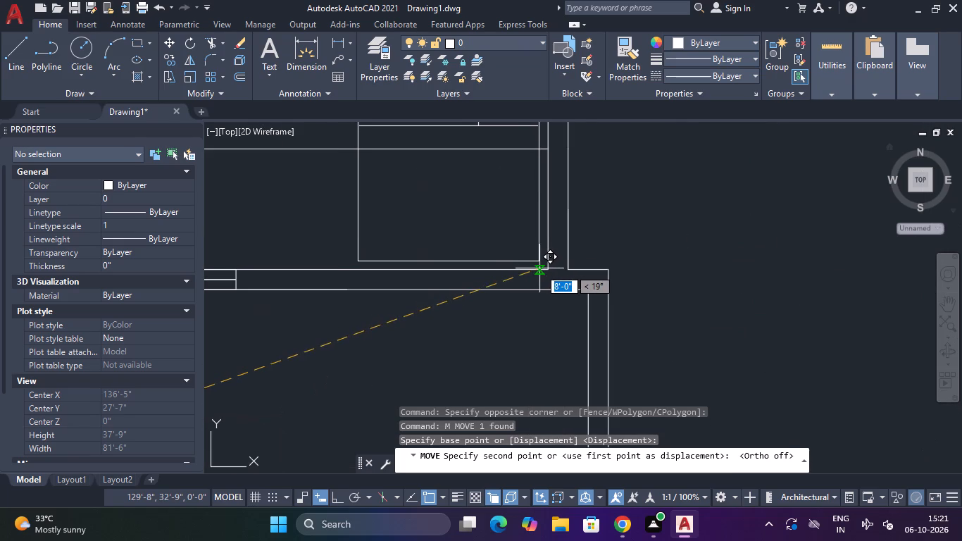
{"action": "left_click", "coordinate": [541, 270]}
{"action": "key", "text": "Escape"}
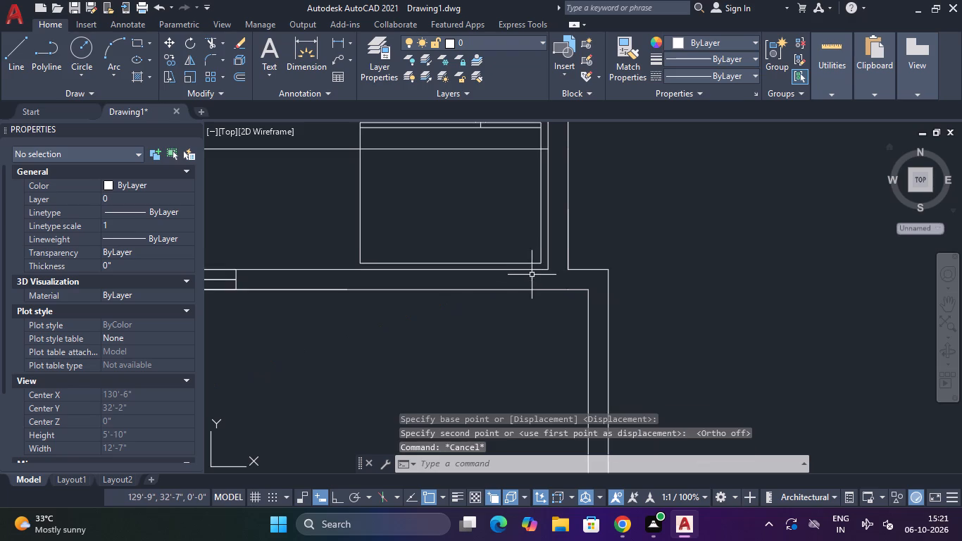
Trim the lower counter line where it runs through the refrigerator, including the short piece between the refrigerator and the wall stub.
{"action": "middle_click_drag", "start_coordinate": [466, 240], "coordinate": [480, 310]}
{"action": "type", "text": "TR"}
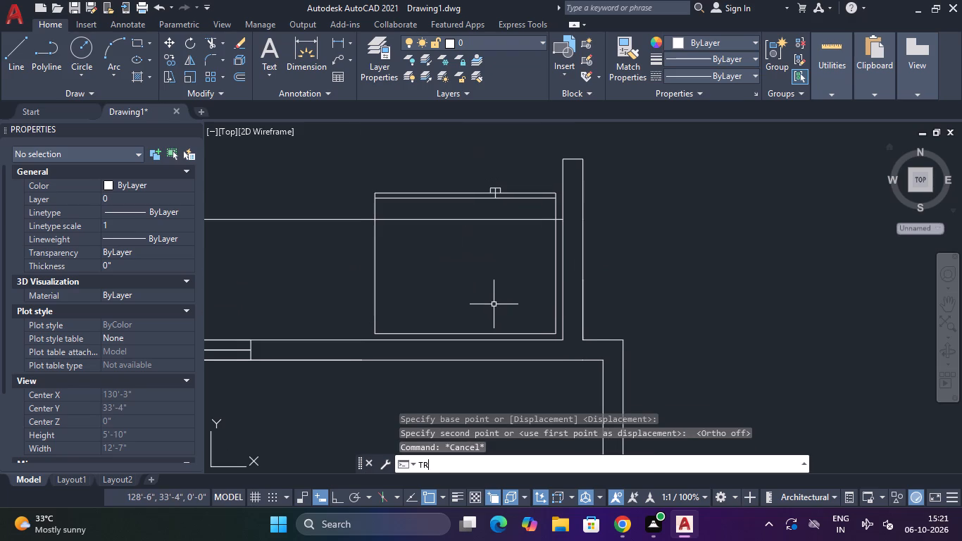
{"action": "key", "text": "space"}
{"action": "left_click", "coordinate": [480, 216]}
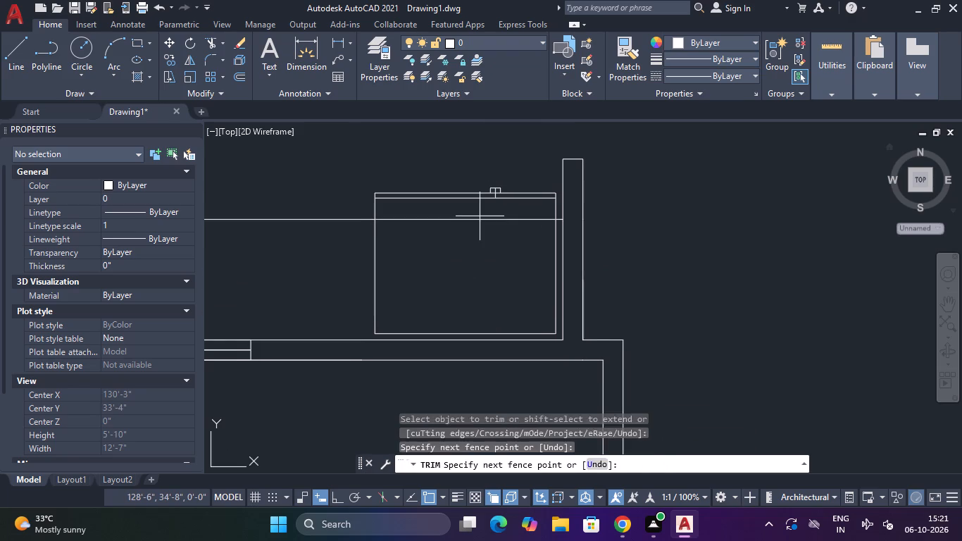
{"action": "left_click", "coordinate": [477, 223]}
{"action": "scroll", "coordinate": [549, 216], "scroll_direction": "up", "scroll_amount": 2}
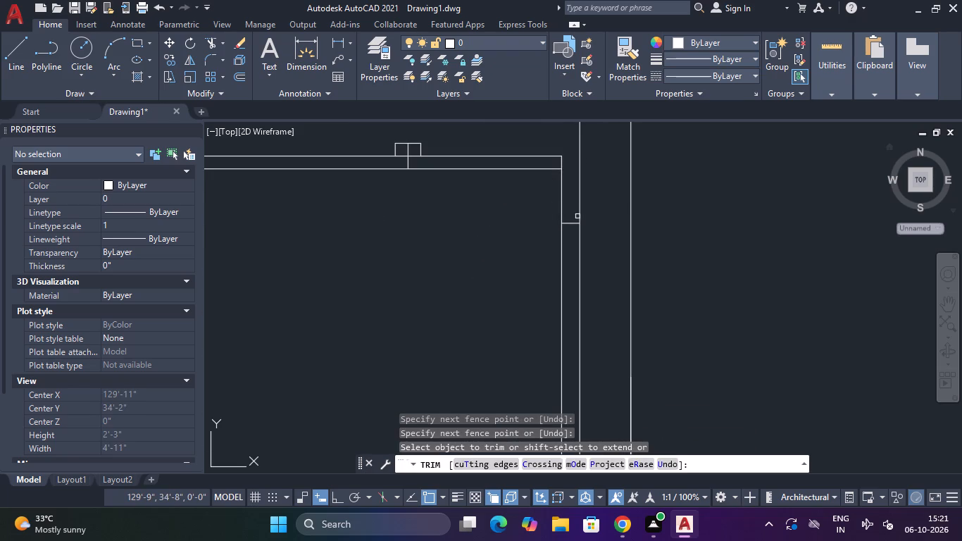
{"action": "left_click", "coordinate": [574, 218]}
{"action": "left_click", "coordinate": [571, 226]}
{"action": "scroll", "coordinate": [571, 227], "scroll_direction": "down", "scroll_amount": 4}
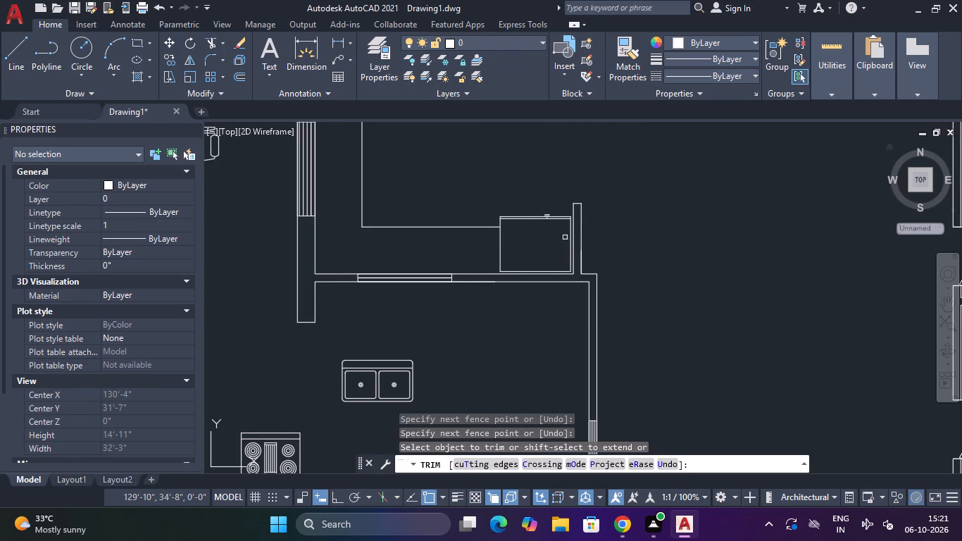
{"action": "middle_click_drag", "start_coordinate": [574, 237], "coordinate": [585, 233]}
{"action": "middle_click_drag", "start_coordinate": [618, 219], "coordinate": [682, 214]}
{"action": "key", "text": "Escape"}
{"action": "key", "text": "Escape"}
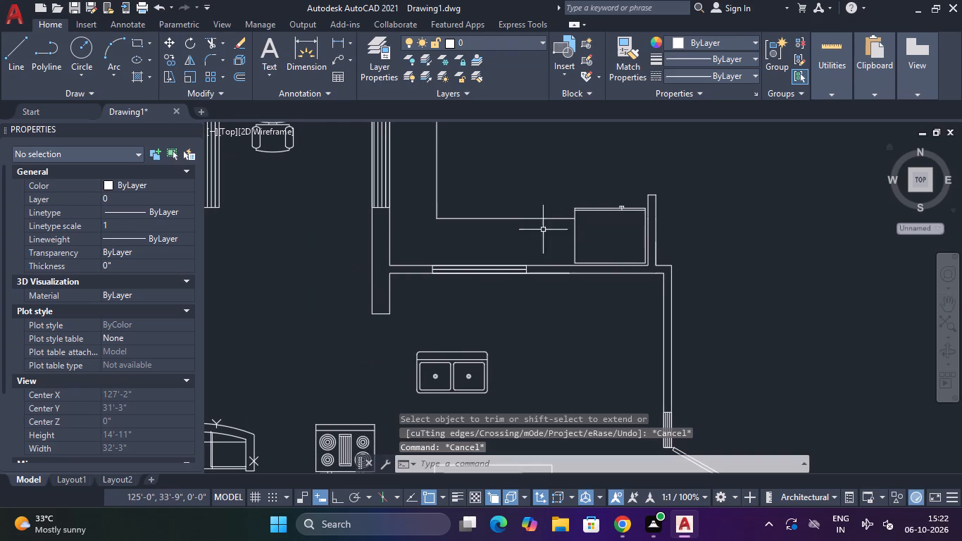
Draw a vertical line from the lower counter edge down to the room's lower wall, just short of the refrigerator, to close the counter end.
{"action": "scroll", "coordinate": [570, 216], "scroll_direction": "down", "scroll_amount": 3}
{"action": "scroll", "coordinate": [563, 225], "scroll_direction": "up", "scroll_amount": 2}
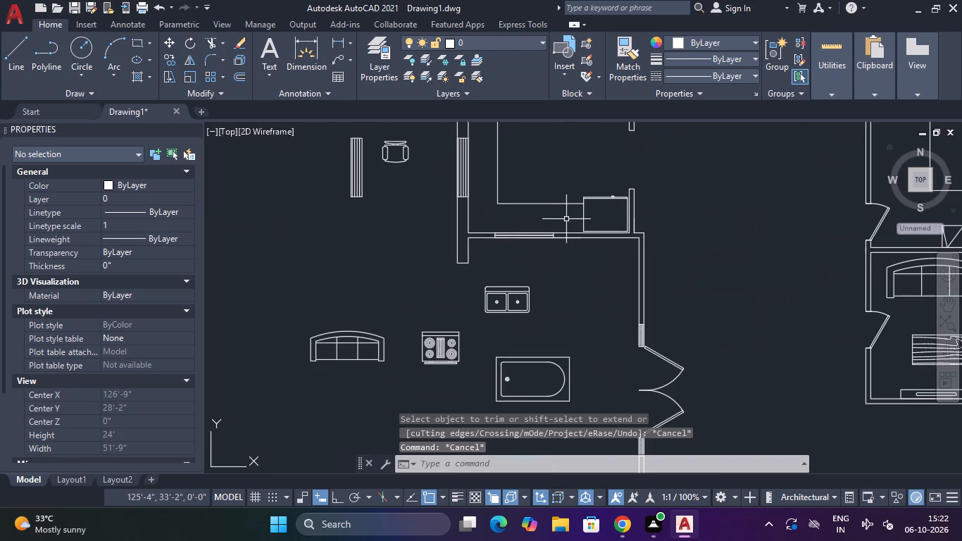
{"action": "type", "text": "L"}
{"action": "key", "text": "space"}
{"action": "scroll", "coordinate": [567, 217], "scroll_direction": "up", "scroll_amount": 3}
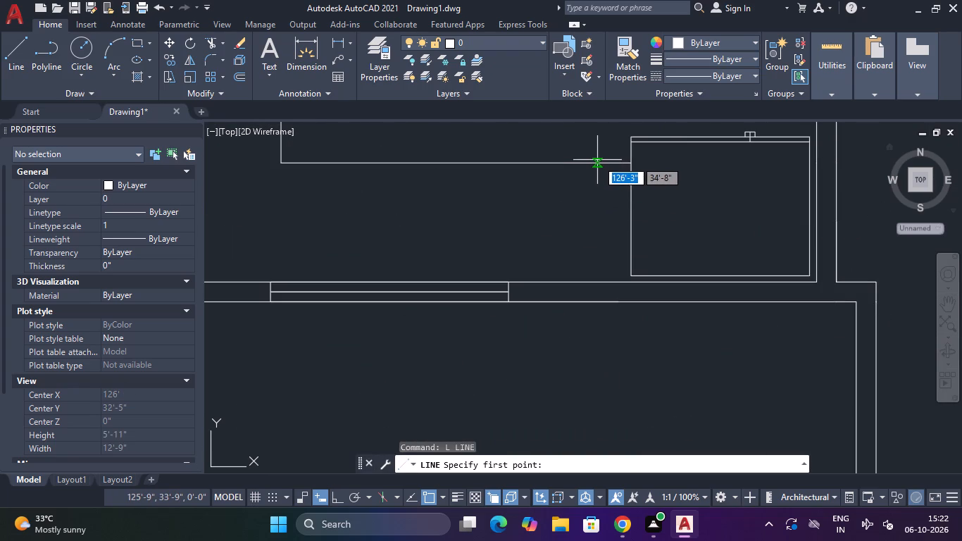
{"action": "left_click", "coordinate": [596, 163]}
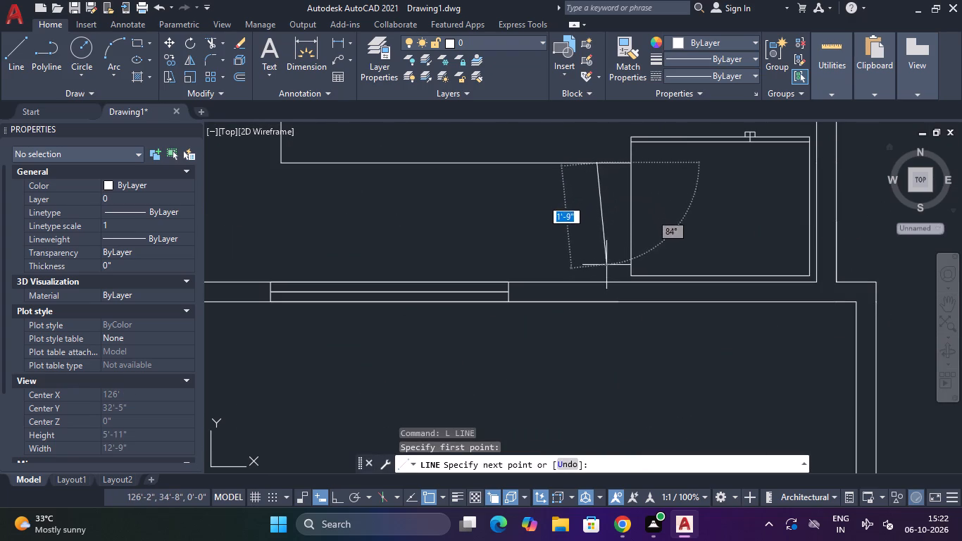
{"action": "left_click", "coordinate": [598, 285]}
{"action": "key", "text": "Escape"}
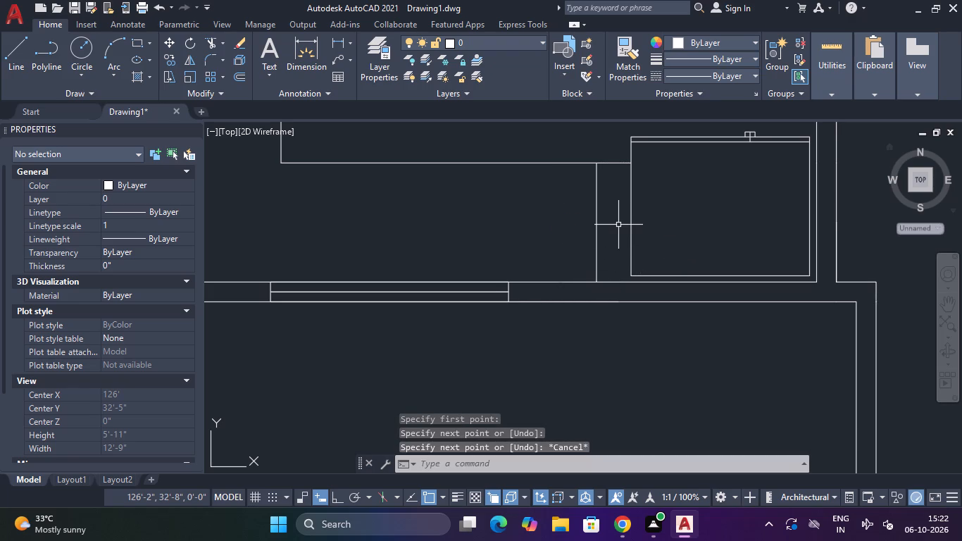
Trim the leftover counter edge between the new closing line and the refrigerator.
{"action": "type", "text": "TR"}
{"action": "key", "text": "space"}
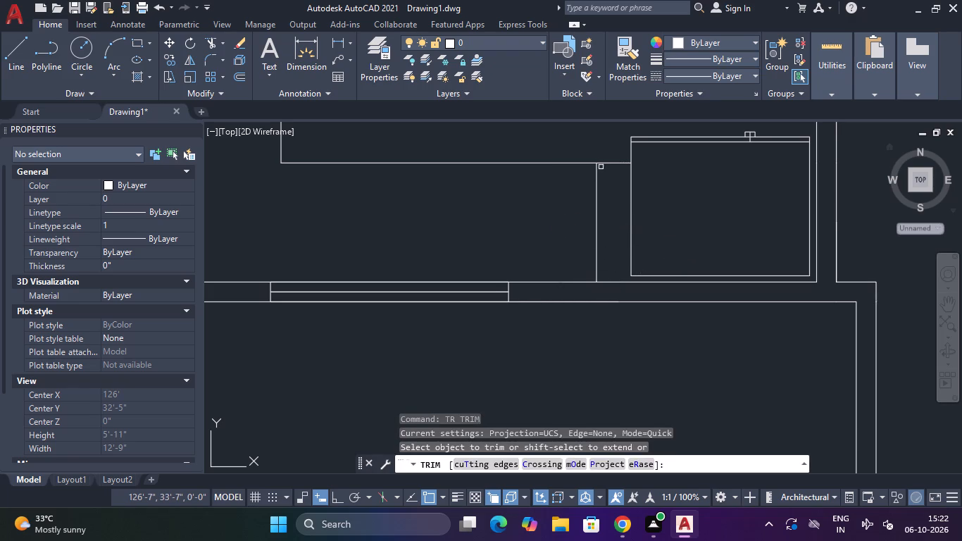
{"action": "left_click", "coordinate": [602, 147]}
{"action": "left_click", "coordinate": [605, 170]}
{"action": "key", "text": "Escape"}
Rotate the range-oven block 90° with ortho on, about a point beside its upper corner.
{"action": "scroll", "coordinate": [611, 177], "scroll_direction": "down", "scroll_amount": 4}
{"action": "middle_click_drag", "start_coordinate": [609, 137], "coordinate": [614, 167]}
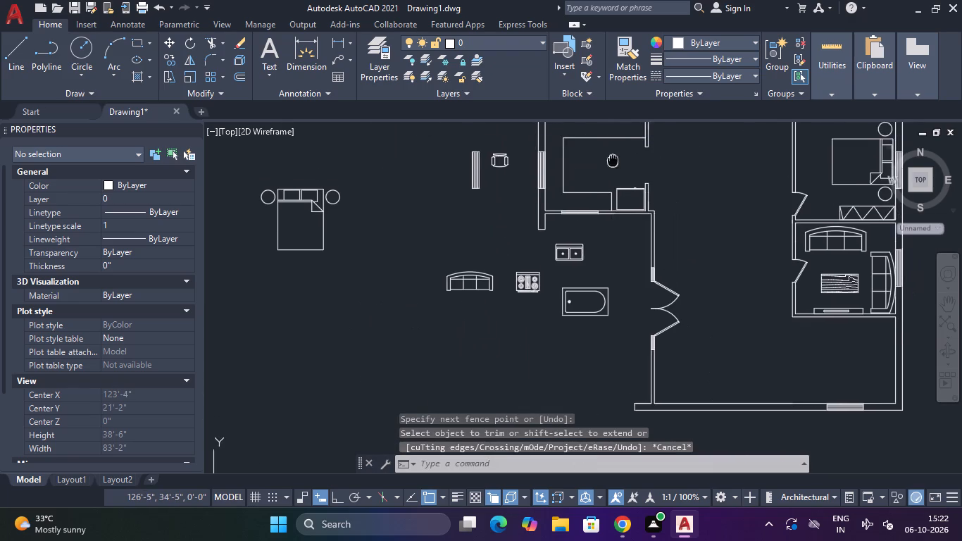
{"action": "middle_click_drag", "start_coordinate": [614, 167], "coordinate": [615, 213]}
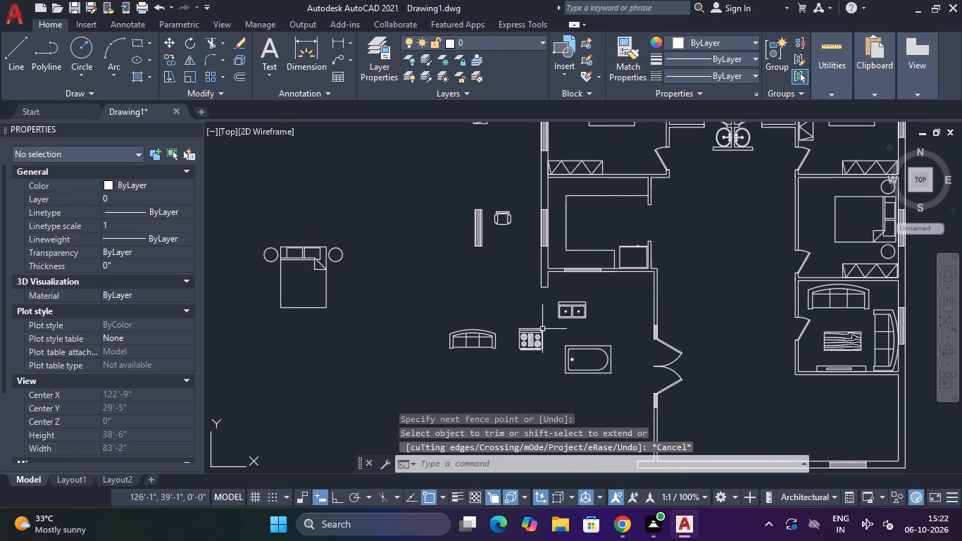
{"action": "left_click", "coordinate": [544, 327]}
{"action": "left_click", "coordinate": [513, 358]}
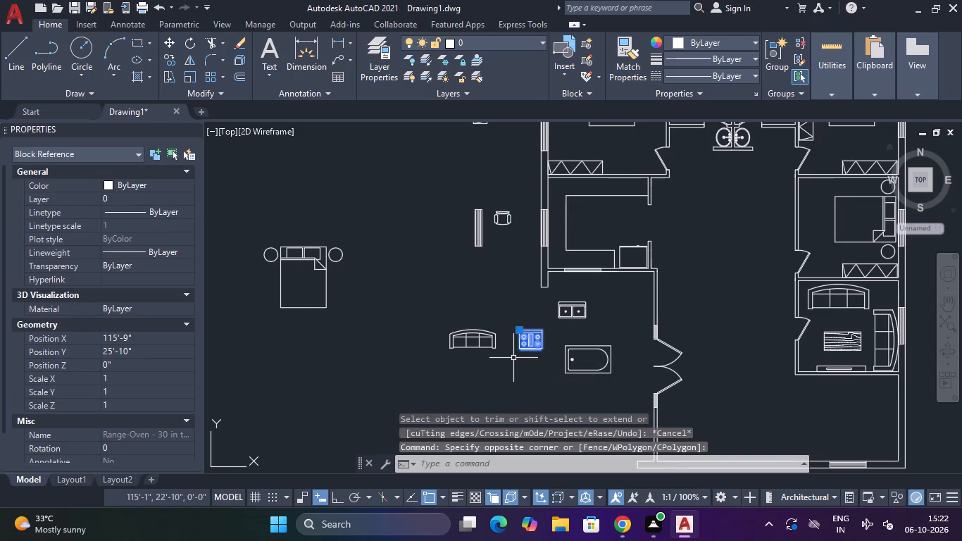
{"action": "type", "text": "RO"}
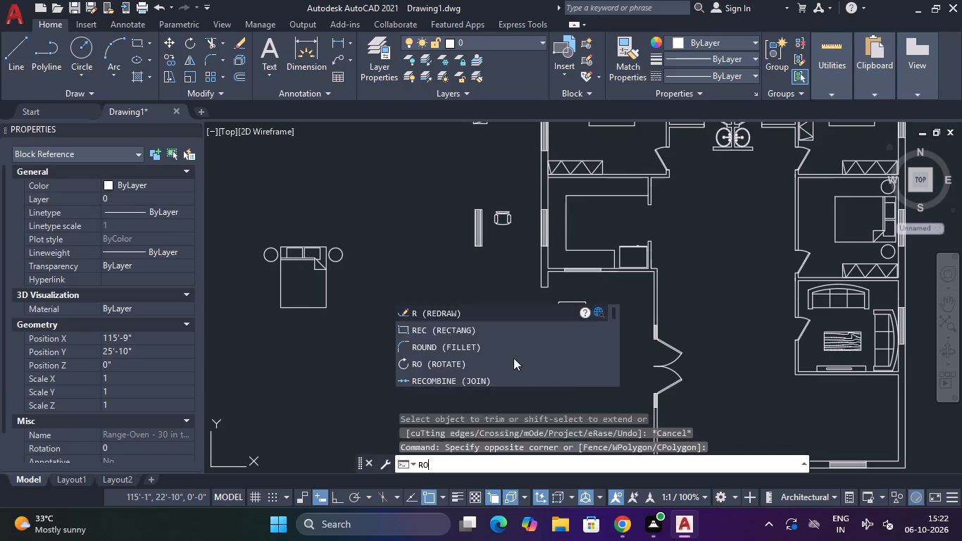
{"action": "key", "text": "space"}
{"action": "left_click", "coordinate": [547, 329]}
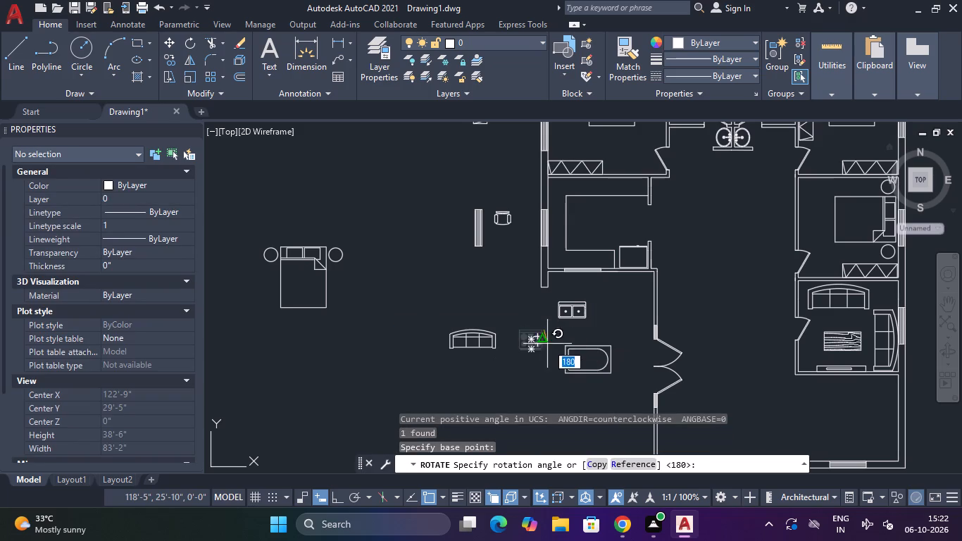
{"action": "key", "text": "F8"}
{"action": "left_click", "coordinate": [533, 206]}
{"action": "key", "text": "Escape"}
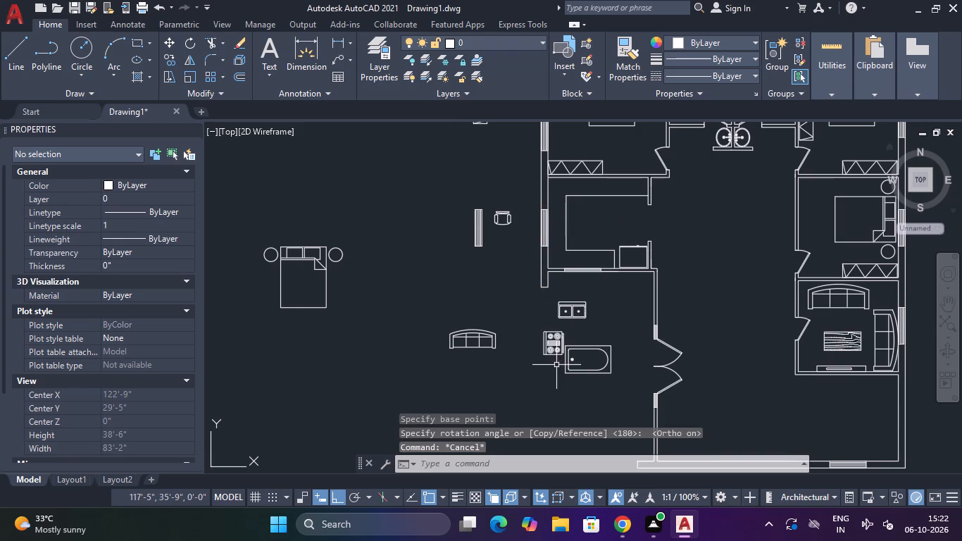
Move the range-oven, with ortho off, onto the window-side counter with its back's midpoint on the inner wall face at the window's midpoint.
{"action": "scroll", "coordinate": [560, 355], "scroll_direction": "up", "scroll_amount": 3}
{"action": "left_click_drag", "start_coordinate": [577, 268], "coordinate": [558, 276]}
{"action": "left_click", "coordinate": [541, 284]}
{"action": "type", "text": "M"}
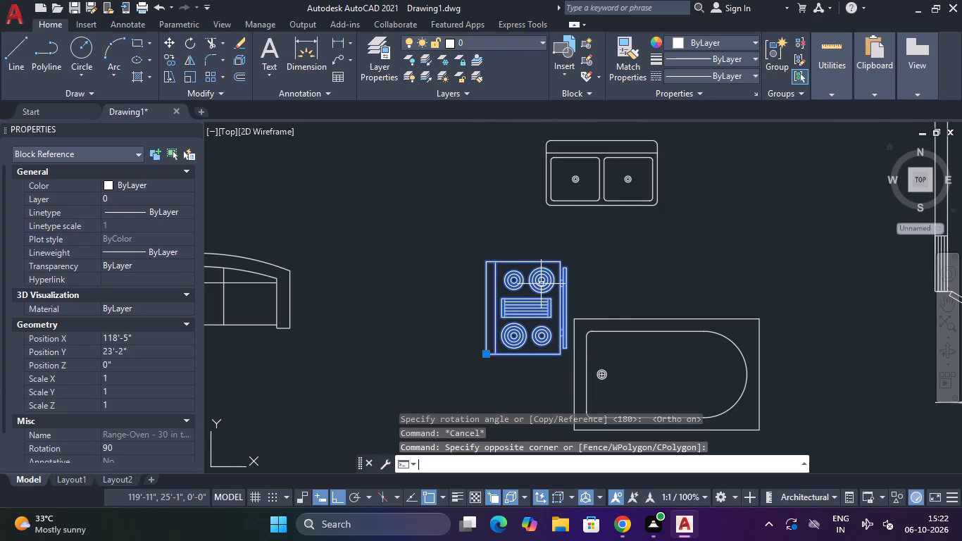
{"action": "key", "text": "space"}
{"action": "left_click", "coordinate": [487, 310]}
{"action": "scroll", "coordinate": [518, 275], "scroll_direction": "down", "scroll_amount": 4}
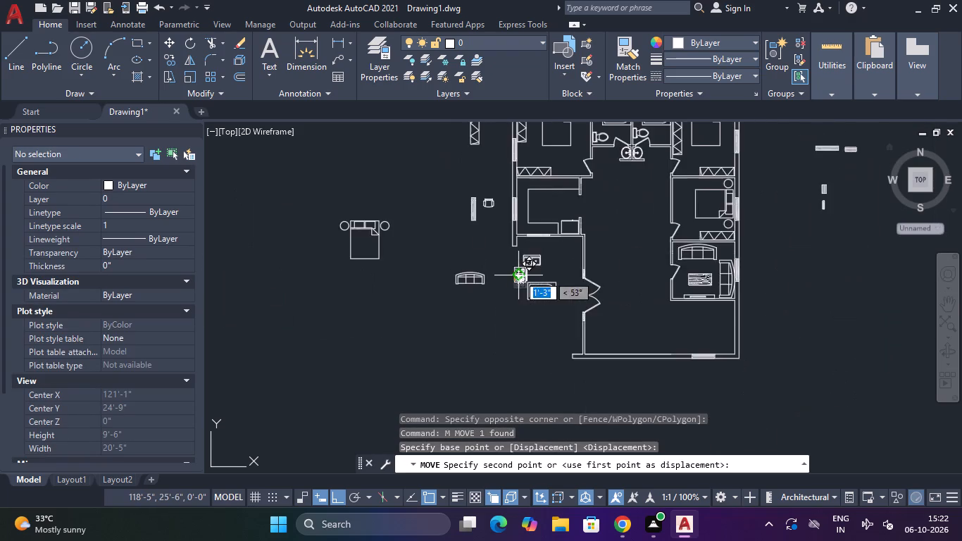
{"action": "middle_click_drag", "start_coordinate": [518, 275], "coordinate": [499, 335]}
{"action": "scroll", "coordinate": [501, 275], "scroll_direction": "up", "scroll_amount": 2}
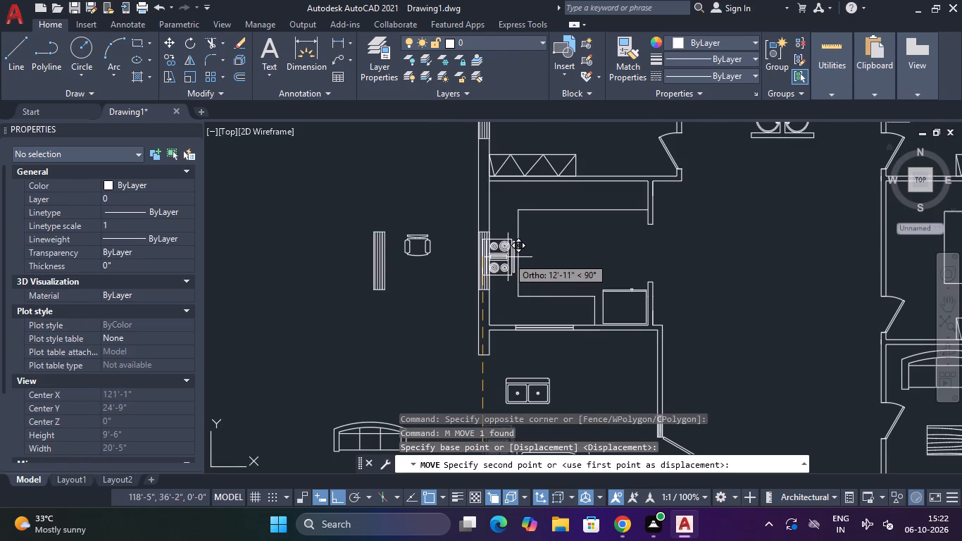
{"action": "key", "text": "F8"}
{"action": "scroll", "coordinate": [508, 259], "scroll_direction": "up", "scroll_amount": 3}
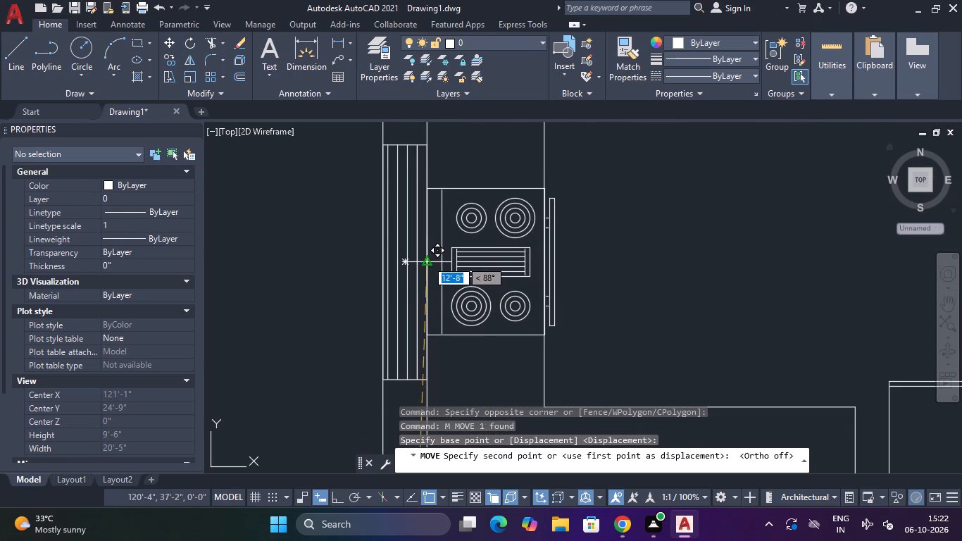
{"action": "left_click", "coordinate": [427, 260]}
Move the double sink by its back midpoint onto the upper counter, just below the room's upper wall.
{"action": "scroll", "coordinate": [466, 247], "scroll_direction": "down", "scroll_amount": 3}
{"action": "middle_click_drag", "start_coordinate": [496, 237], "coordinate": [517, 204]}
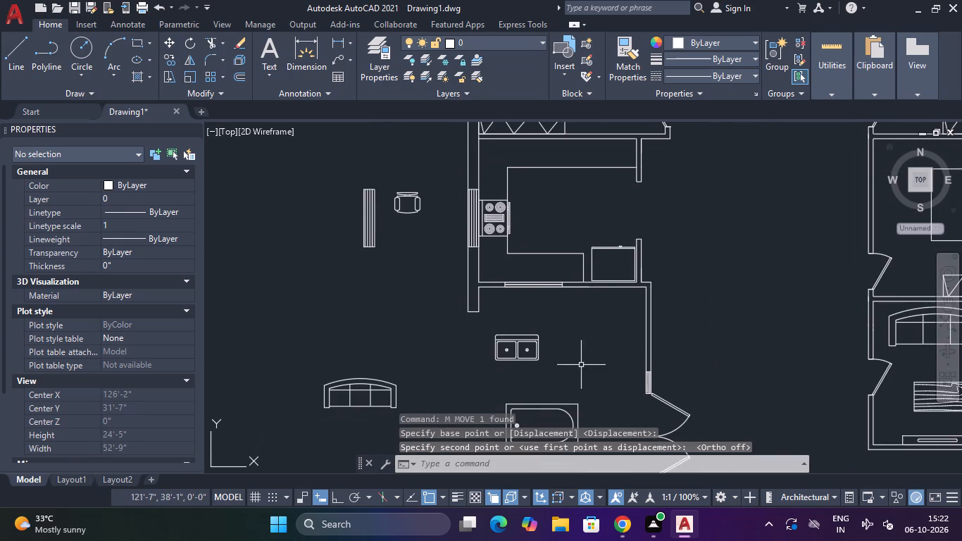
{"action": "left_click_drag", "start_coordinate": [571, 336], "coordinate": [558, 340]}
{"action": "left_click", "coordinate": [477, 368]}
{"action": "type", "text": "M"}
{"action": "key", "text": "space"}
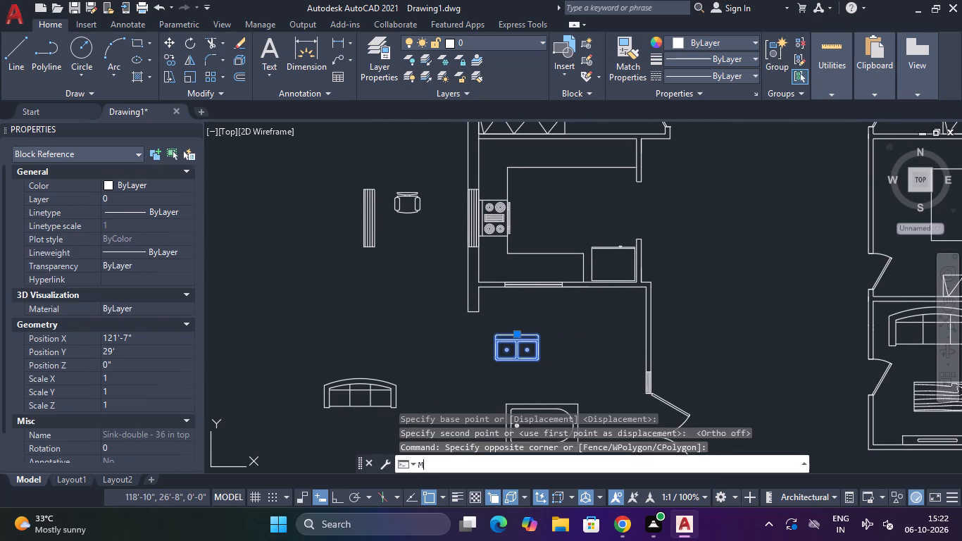
{"action": "left_click", "coordinate": [516, 335]}
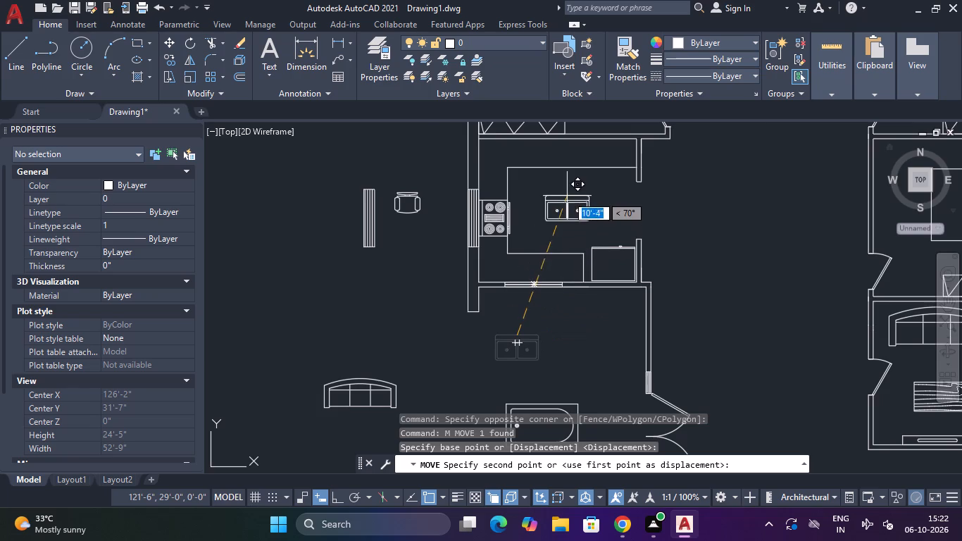
{"action": "middle_click_drag", "start_coordinate": [567, 194], "coordinate": [540, 290]}
{"action": "scroll", "coordinate": [556, 247], "scroll_direction": "up", "scroll_amount": 2}
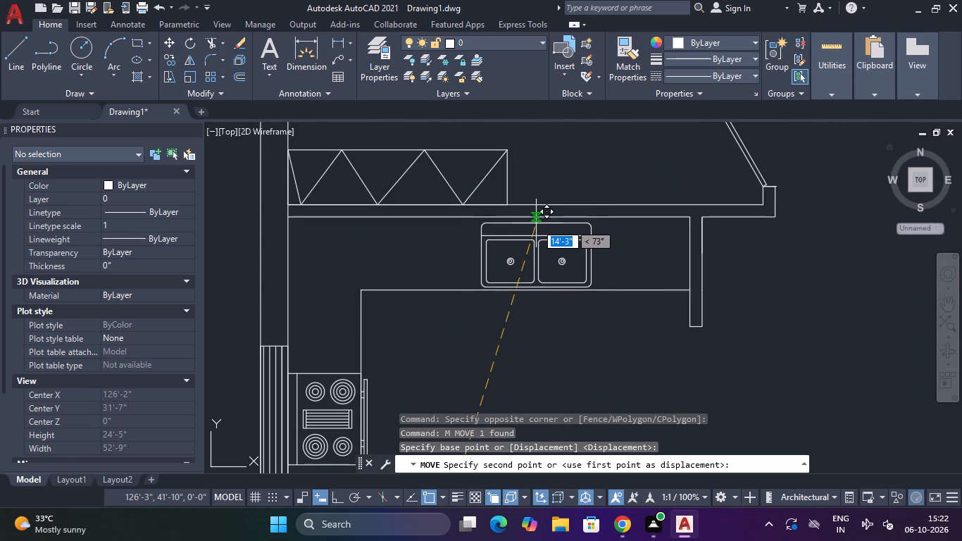
{"action": "left_click", "coordinate": [535, 225]}
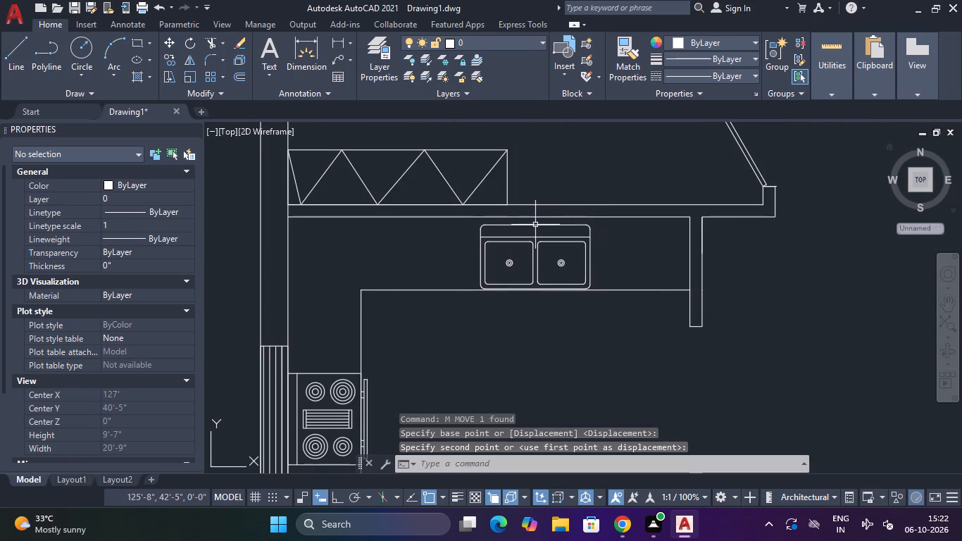
Review the whole floor plan, including the open area by the double entrance doors and the space outside the outer walls.
{"action": "scroll", "coordinate": [570, 280], "scroll_direction": "down", "scroll_amount": 2}
{"action": "middle_click_drag", "start_coordinate": [577, 306], "coordinate": [623, 287]}
{"action": "scroll", "coordinate": [625, 287], "scroll_direction": "down", "scroll_amount": 2}
{"action": "middle_click_drag", "start_coordinate": [610, 294], "coordinate": [570, 268]}
{"action": "scroll", "coordinate": [572, 267], "scroll_direction": "up", "scroll_amount": 2}
{"action": "scroll", "coordinate": [572, 267], "scroll_direction": "down", "scroll_amount": 3}
{"action": "scroll", "coordinate": [614, 289], "scroll_direction": "up", "scroll_amount": 1}
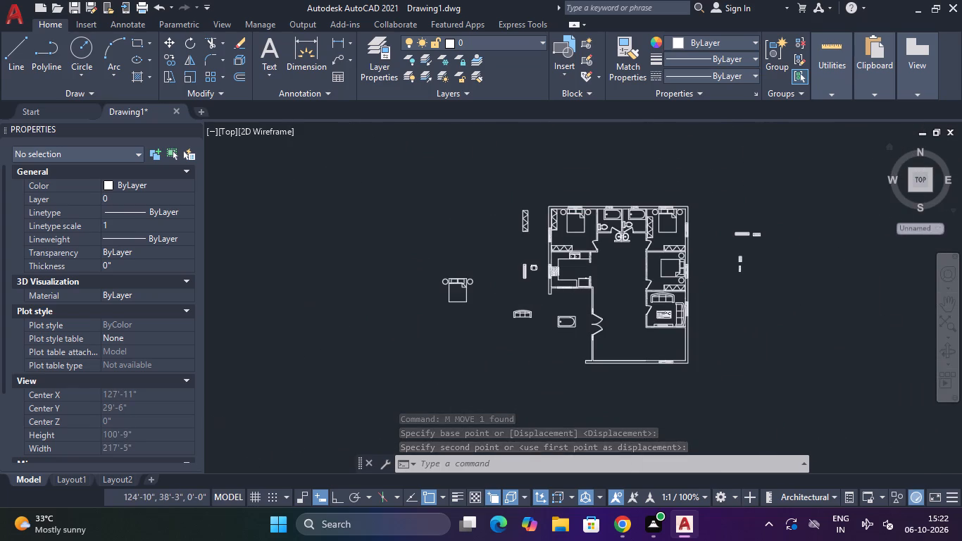
{"action": "scroll", "coordinate": [614, 289], "scroll_direction": "up", "scroll_amount": 1}
{"action": "scroll", "coordinate": [613, 335], "scroll_direction": "down", "scroll_amount": 1}
{"action": "middle_click_drag", "start_coordinate": [613, 335], "coordinate": [612, 330]}
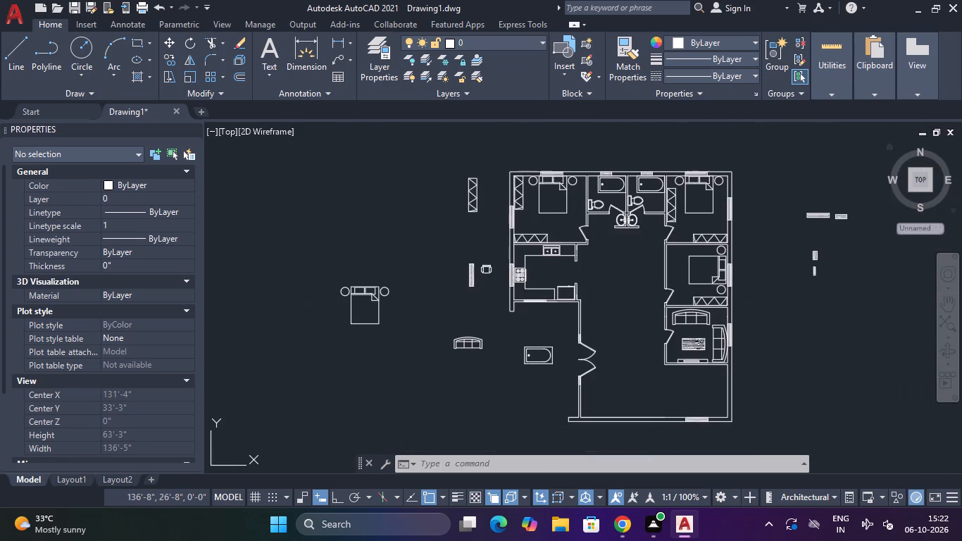
{"action": "middle_click_drag", "start_coordinate": [612, 330], "coordinate": [530, 337]}
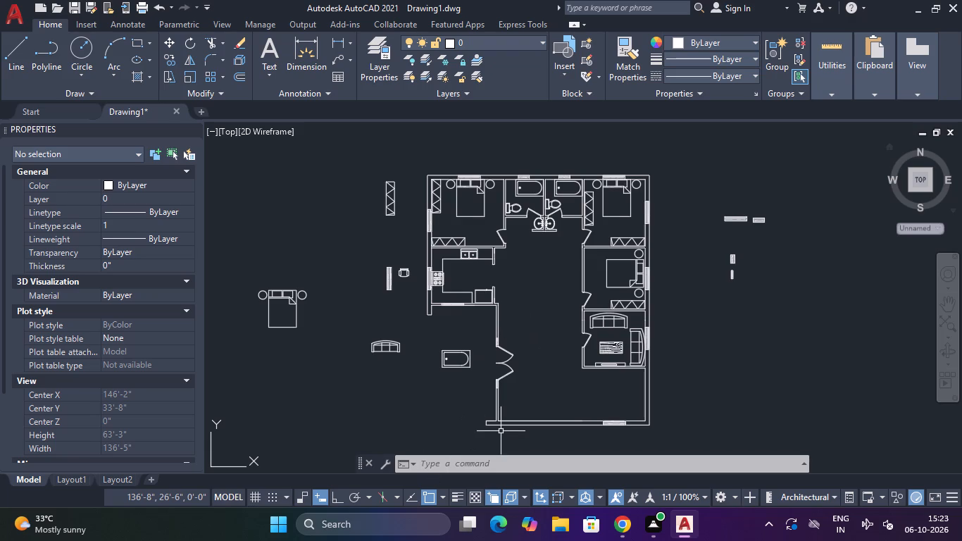
{"action": "scroll", "coordinate": [547, 373], "scroll_direction": "up", "scroll_amount": 2}
{"action": "middle_click_drag", "start_coordinate": [546, 373], "coordinate": [551, 300]}
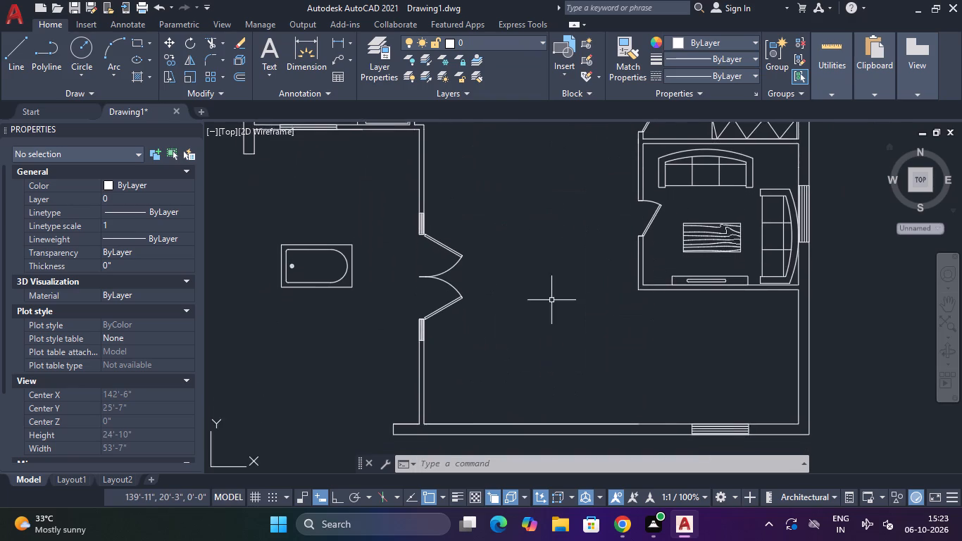
{"action": "scroll", "coordinate": [551, 300], "scroll_direction": "down", "scroll_amount": 2}
{"action": "middle_click_drag", "start_coordinate": [551, 300], "coordinate": [465, 287]}
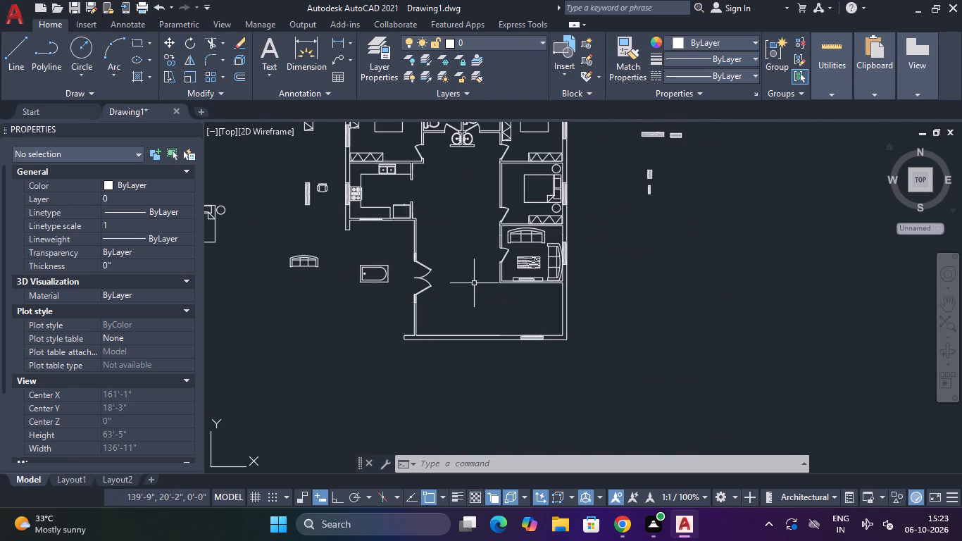
{"action": "middle_click_drag", "start_coordinate": [473, 292], "coordinate": [462, 333]}
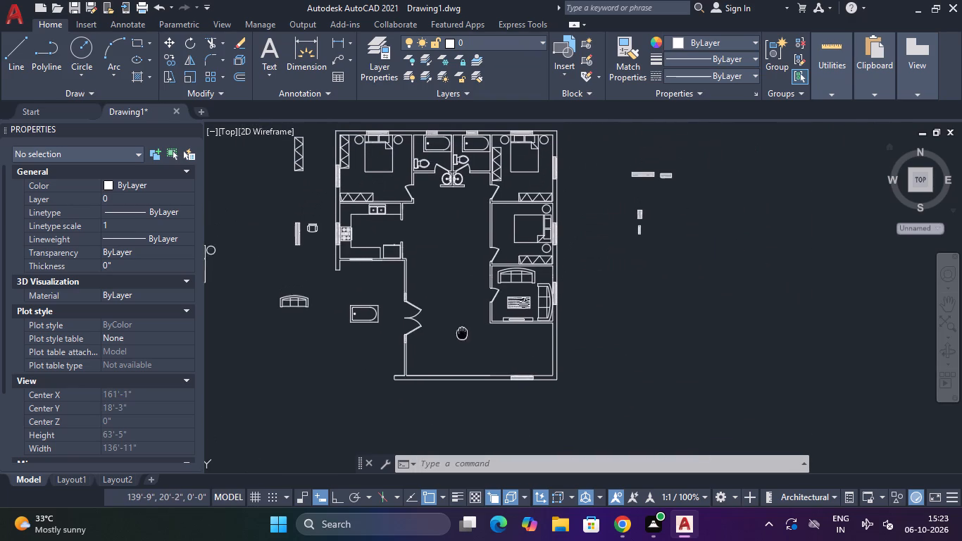
{"action": "middle_click_drag", "start_coordinate": [462, 333], "coordinate": [473, 304]}
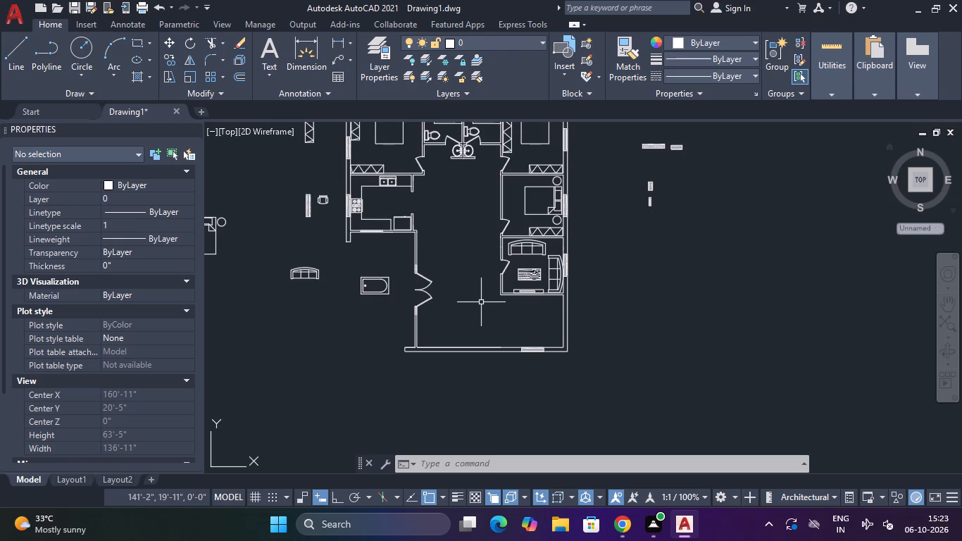
{"action": "scroll", "coordinate": [516, 316], "scroll_direction": "up", "scroll_amount": 2}
{"action": "scroll", "coordinate": [516, 316], "scroll_direction": "down", "scroll_amount": 3}
{"action": "scroll", "coordinate": [510, 320], "scroll_direction": "up", "scroll_amount": 1}
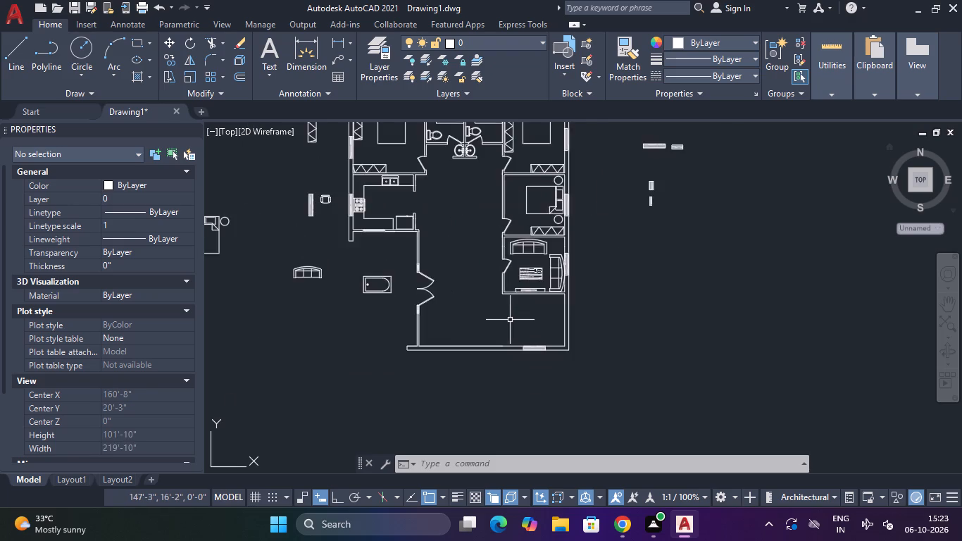
{"action": "scroll", "coordinate": [510, 320], "scroll_direction": "down", "scroll_amount": 2}
{"action": "middle_click_drag", "start_coordinate": [504, 321], "coordinate": [458, 302]}
{"action": "scroll", "coordinate": [513, 282], "scroll_direction": "up", "scroll_amount": 2}
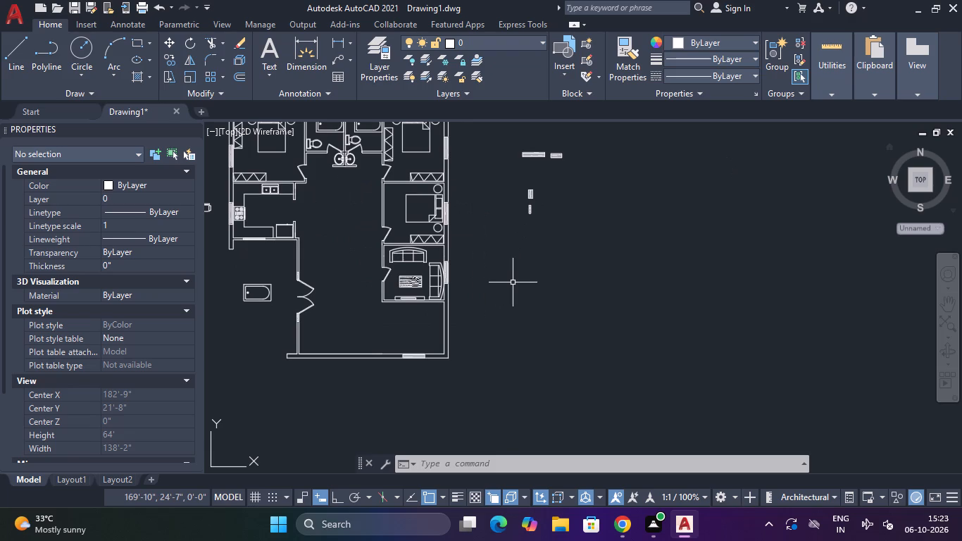
In the empty space beside the floor plan, draw a 7' line across and a 15" line down from its end with ortho off.
{"action": "type", "text": "L"}
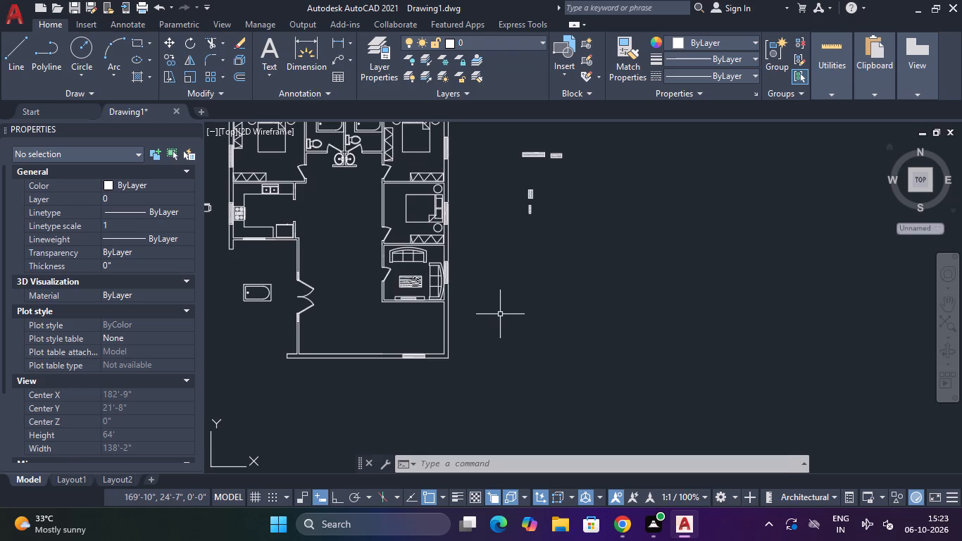
{"action": "key", "text": "space"}
{"action": "left_click", "coordinate": [485, 318]}
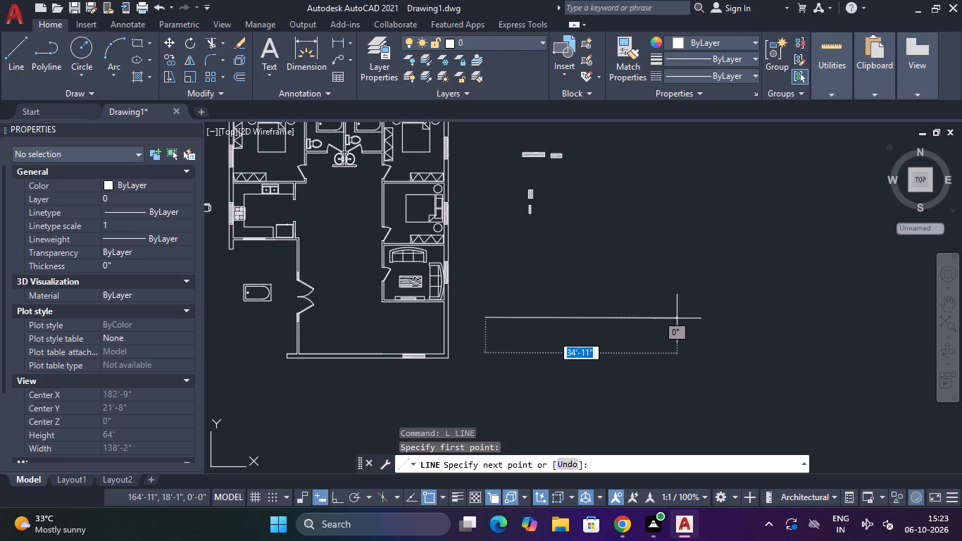
{"action": "key", "text": "7"}
{"action": "key", "text": "apostrophe"}
{"action": "key", "text": "F8"}
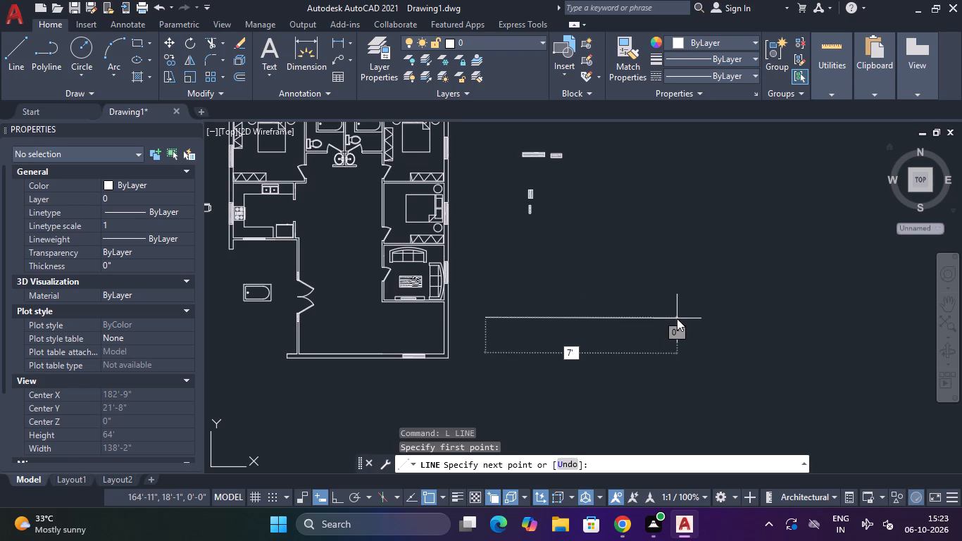
{"action": "key", "text": "Return"}
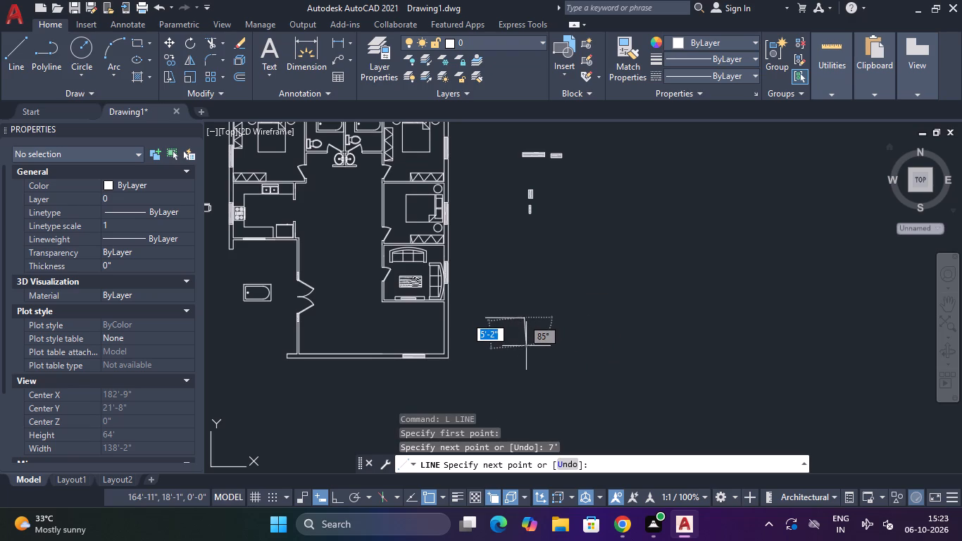
{"action": "type", "text": "15"}
{"action": "key", "text": "apostrophe"}
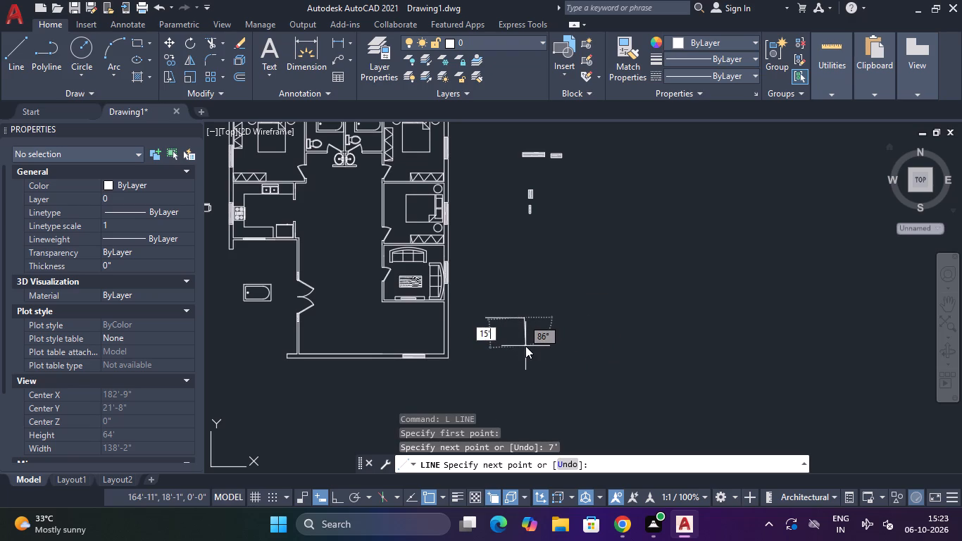
{"action": "key", "text": "BackSpace"}
{"action": "key", "text": "shift+quotedbl"}
{"action": "key", "text": "Return"}
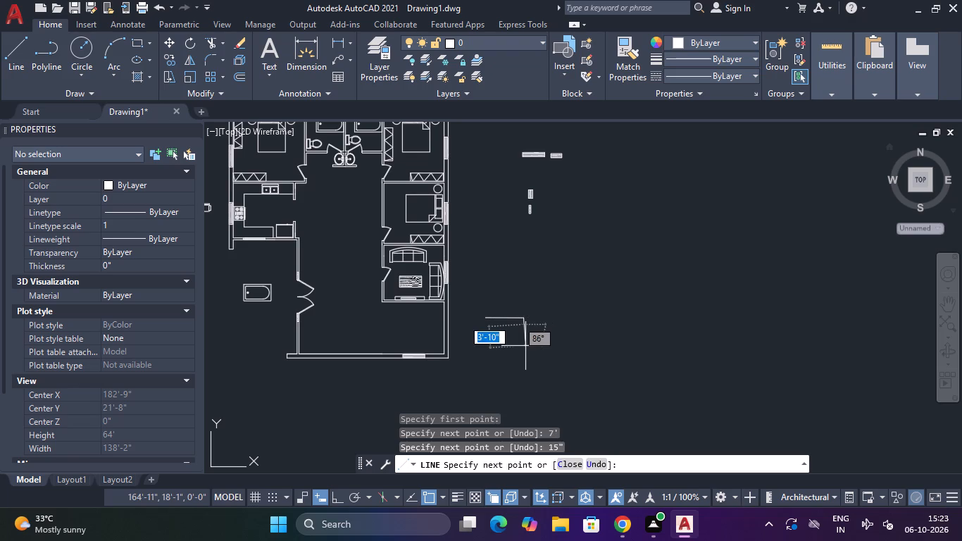
With ortho on, close the outline with a bottom edge about 7' long and a left side about 1'-3" high.
{"action": "scroll", "coordinate": [492, 327], "scroll_direction": "up", "scroll_amount": 2}
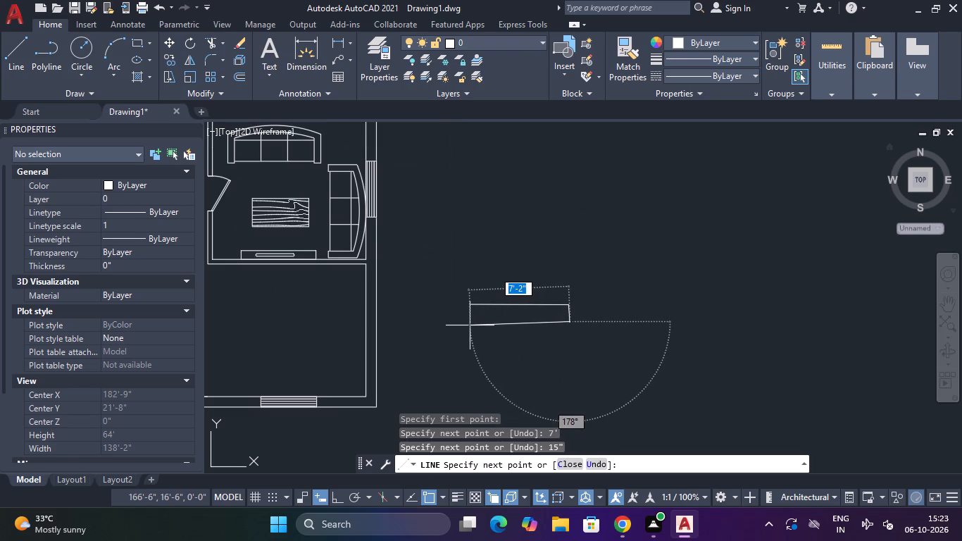
{"action": "key", "text": "F8"}
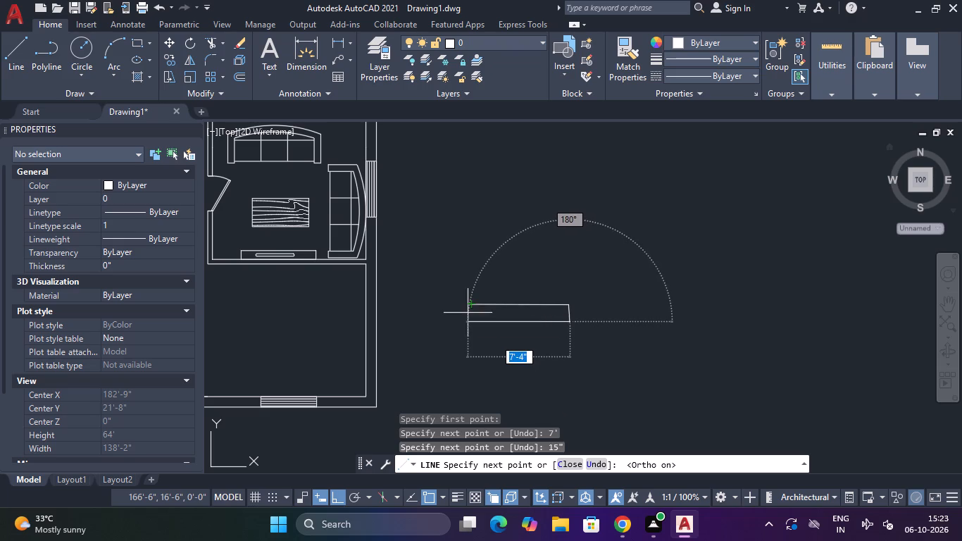
{"action": "left_click", "coordinate": [472, 318]}
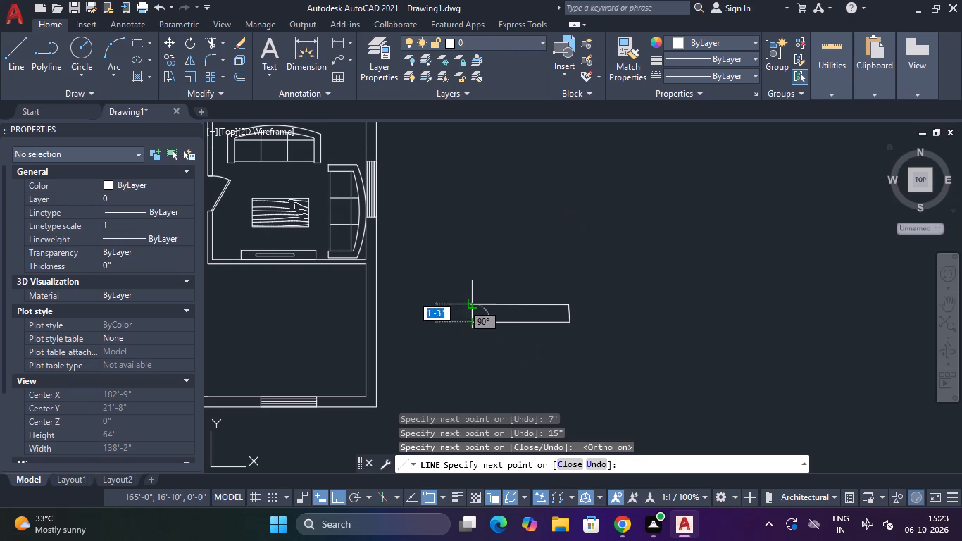
{"action": "left_click", "coordinate": [473, 308]}
{"action": "key", "text": "Escape"}
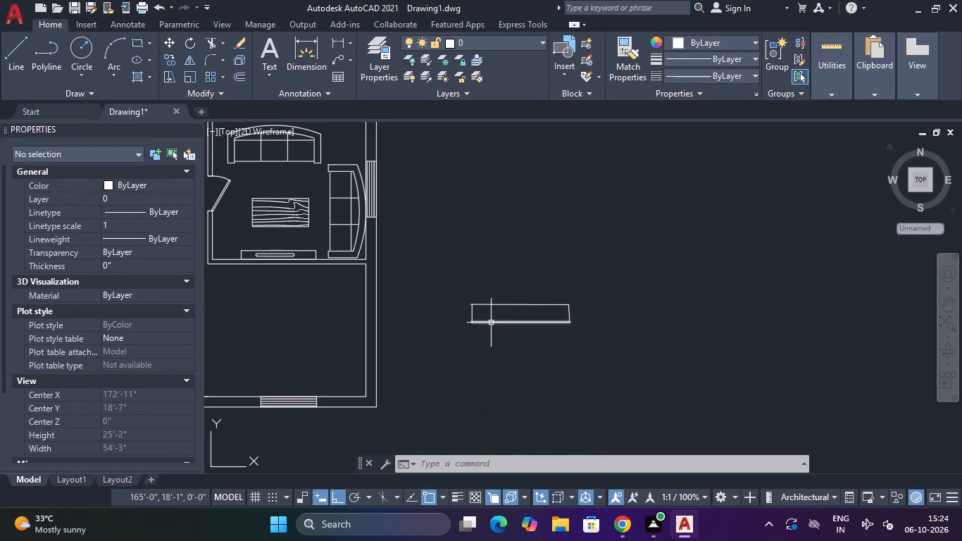
Trim the short end of the top line that overhangs the outline's upper-left corner.
{"action": "scroll", "coordinate": [454, 292], "scroll_direction": "up", "scroll_amount": 2}
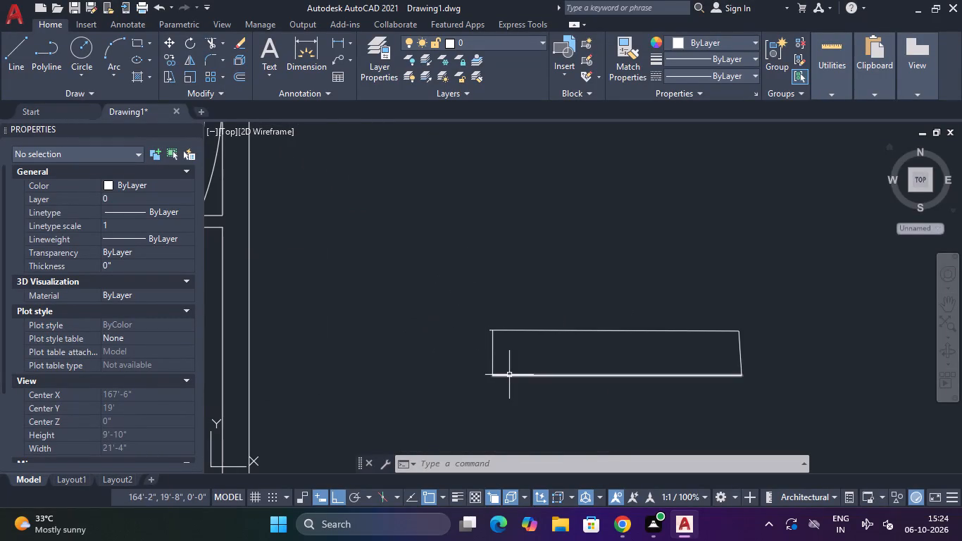
{"action": "scroll", "coordinate": [510, 374], "scroll_direction": "up", "scroll_amount": 1}
{"action": "middle_click_drag", "start_coordinate": [537, 336], "coordinate": [551, 297]}
{"action": "key", "text": "Escape"}
{"action": "scroll", "coordinate": [492, 258], "scroll_direction": "up", "scroll_amount": 3}
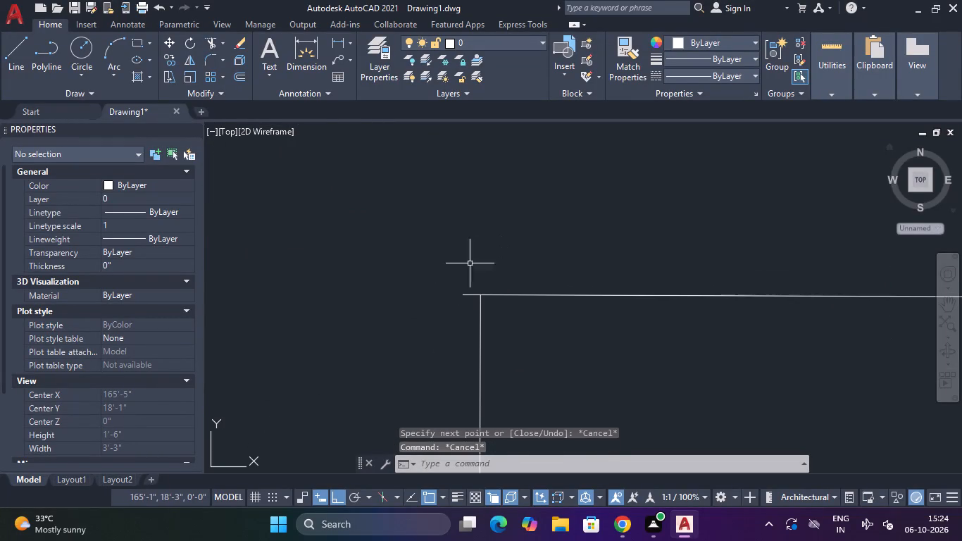
{"action": "type", "text": "TR"}
{"action": "key", "text": "space"}
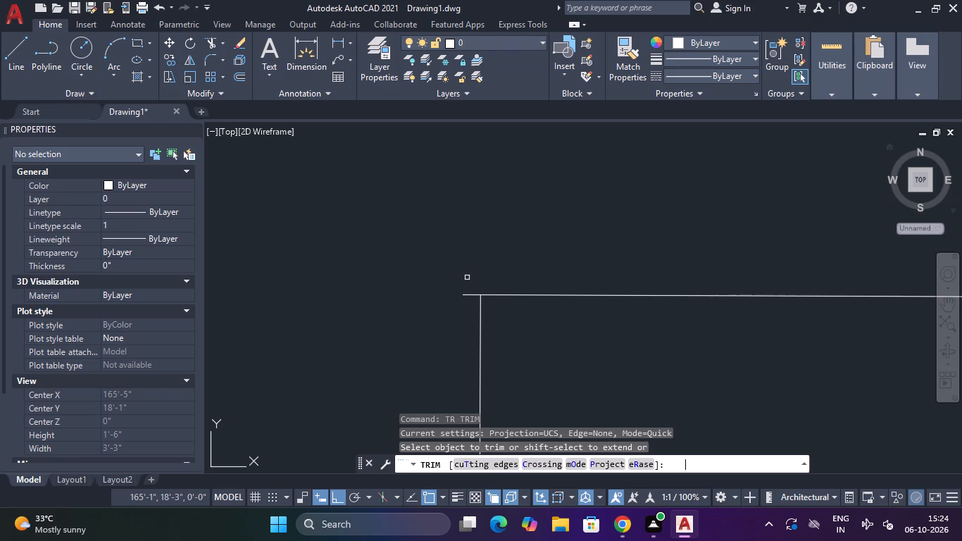
{"action": "left_click", "coordinate": [467, 278]}
{"action": "left_click_drag", "start_coordinate": [476, 278], "coordinate": [475, 299]}
{"action": "key", "text": "Escape"}
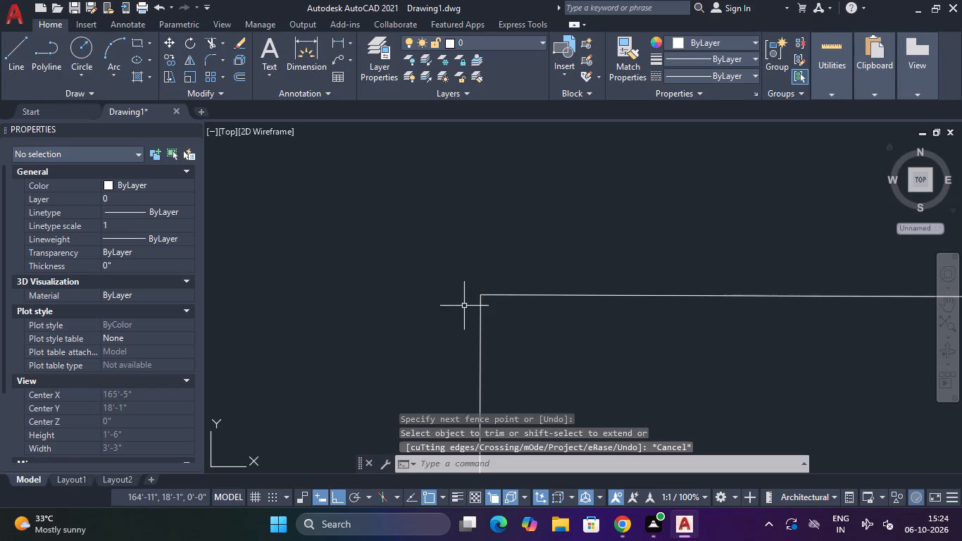
Offset the outline's left, top and right edges 4" inward.
{"action": "scroll", "coordinate": [556, 337], "scroll_direction": "down", "scroll_amount": 2}
{"action": "middle_click_drag", "start_coordinate": [556, 340], "coordinate": [548, 305]}
{"action": "scroll", "coordinate": [563, 319], "scroll_direction": "down", "scroll_amount": 1}
{"action": "middle_click_drag", "start_coordinate": [582, 319], "coordinate": [566, 319]}
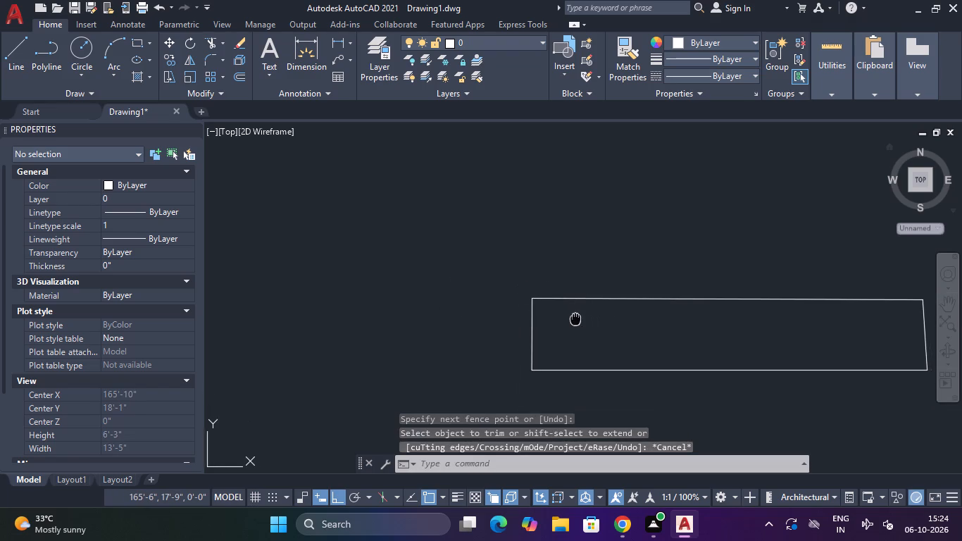
{"action": "middle_click_drag", "start_coordinate": [566, 319], "coordinate": [516, 311]}
{"action": "key", "text": "Escape"}
{"action": "key", "text": "Escape"}
{"action": "type", "text": "O"}
{"action": "key", "text": "space"}
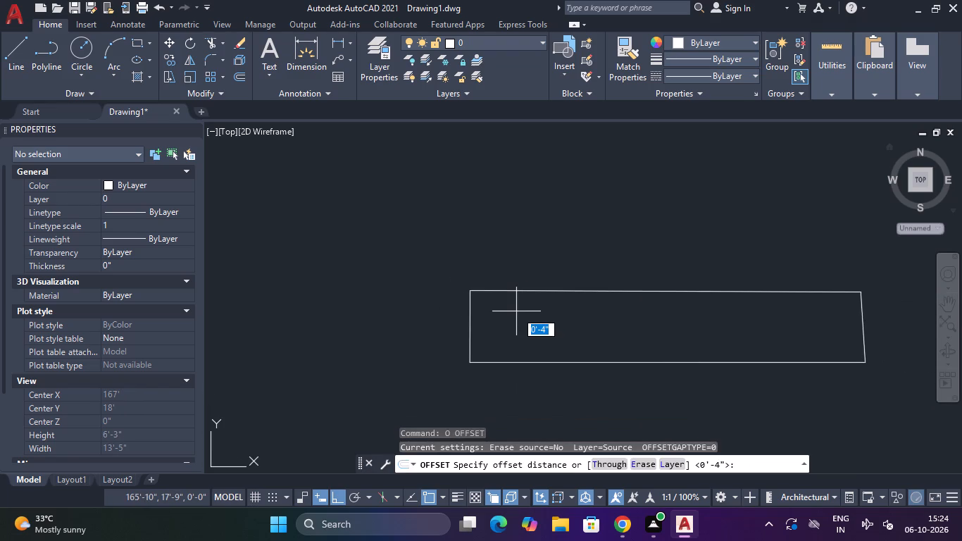
{"action": "key", "text": "Return"}
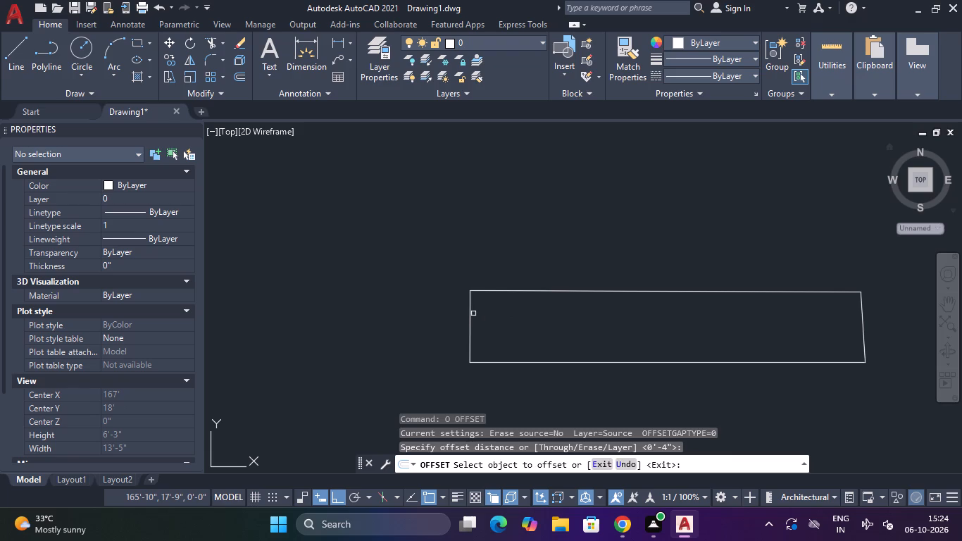
{"action": "left_click", "coordinate": [471, 313]}
{"action": "left_click", "coordinate": [514, 303]}
{"action": "left_click", "coordinate": [546, 292]}
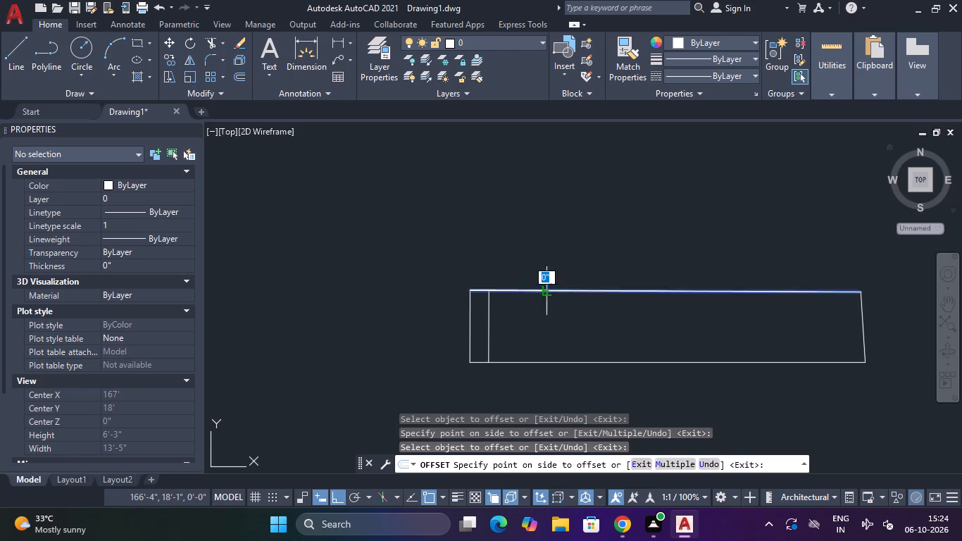
{"action": "left_click", "coordinate": [546, 318]}
{"action": "left_click_drag", "start_coordinate": [864, 338], "coordinate": [856, 337]}
{"action": "left_click", "coordinate": [818, 342]}
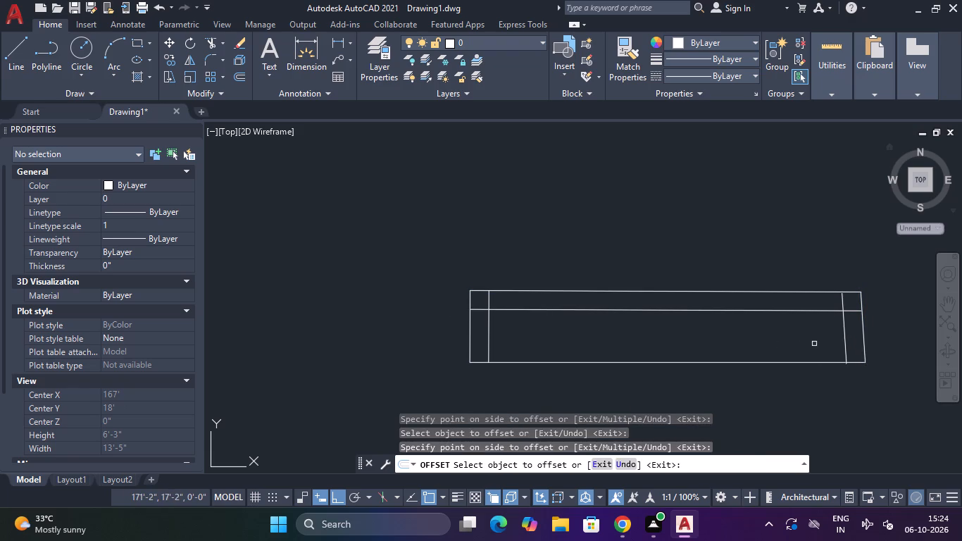
{"action": "key", "text": "Escape"}
{"action": "key", "text": "Escape"}
Trim the offset lines' excess ends at the two upper corners and below the bottom edge at the lower-right corner.
{"action": "type", "text": "TR"}
{"action": "key", "text": "space"}
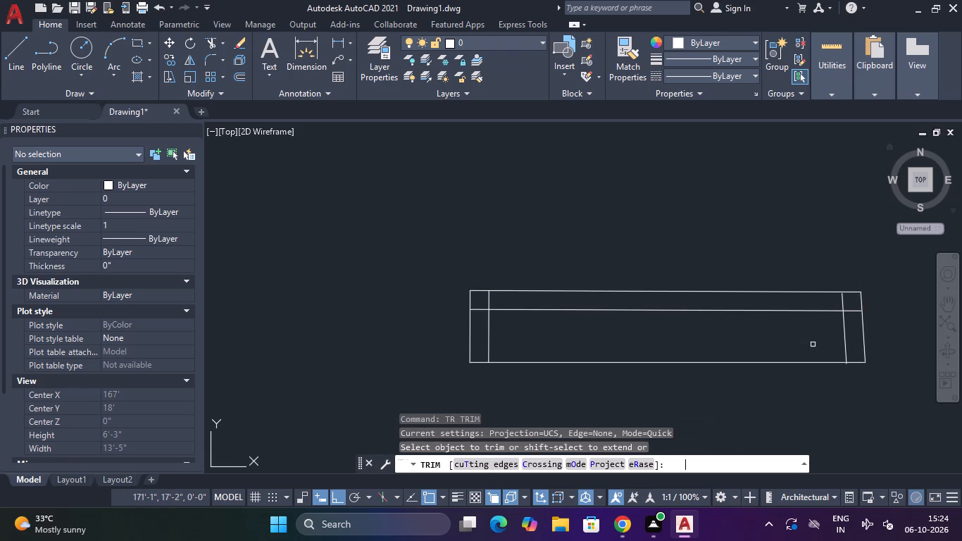
{"action": "scroll", "coordinate": [470, 305], "scroll_direction": "up", "scroll_amount": 3}
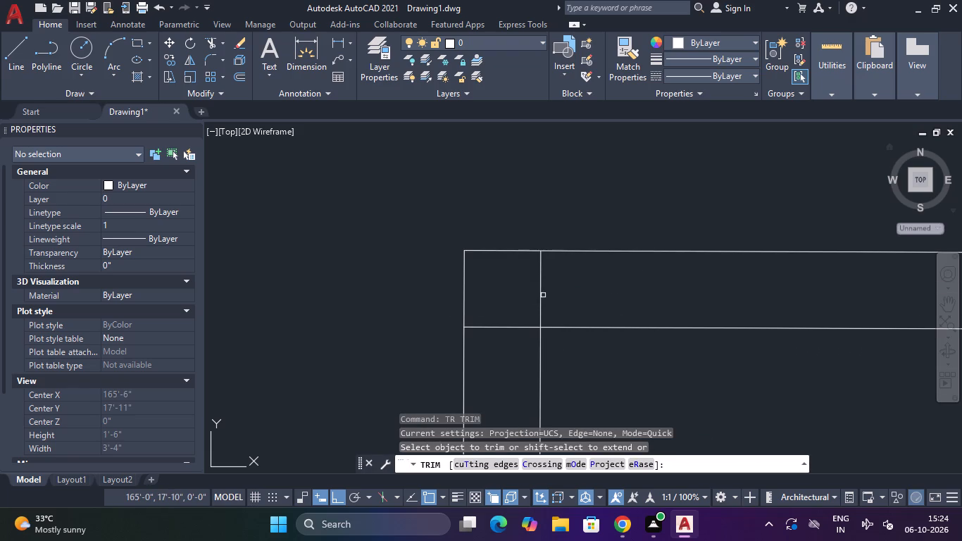
{"action": "left_click_drag", "start_coordinate": [548, 290], "coordinate": [508, 342]}
{"action": "scroll", "coordinate": [540, 332], "scroll_direction": "down", "scroll_amount": 5}
{"action": "middle_click_drag", "start_coordinate": [585, 345], "coordinate": [517, 332]}
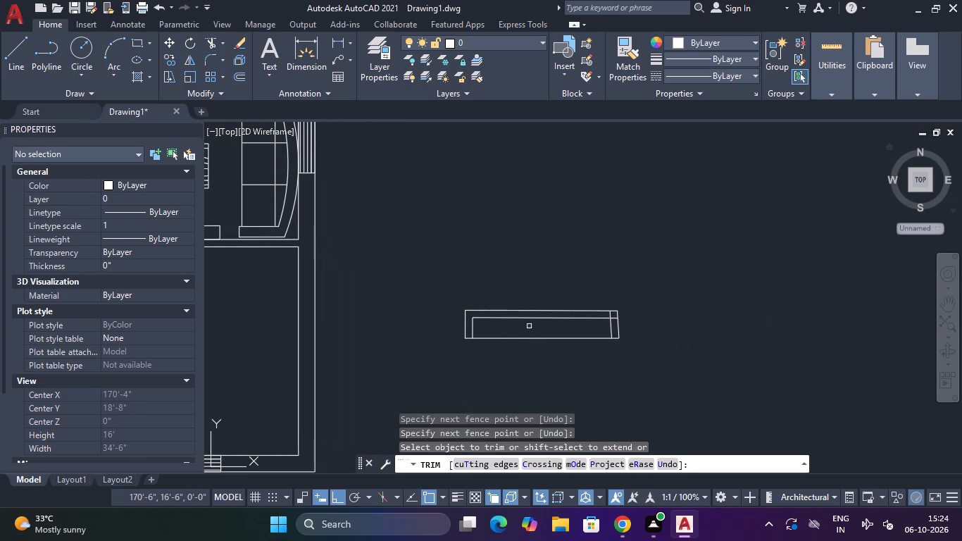
{"action": "scroll", "coordinate": [573, 309], "scroll_direction": "up", "scroll_amount": 3}
{"action": "left_click_drag", "start_coordinate": [675, 340], "coordinate": [720, 347]}
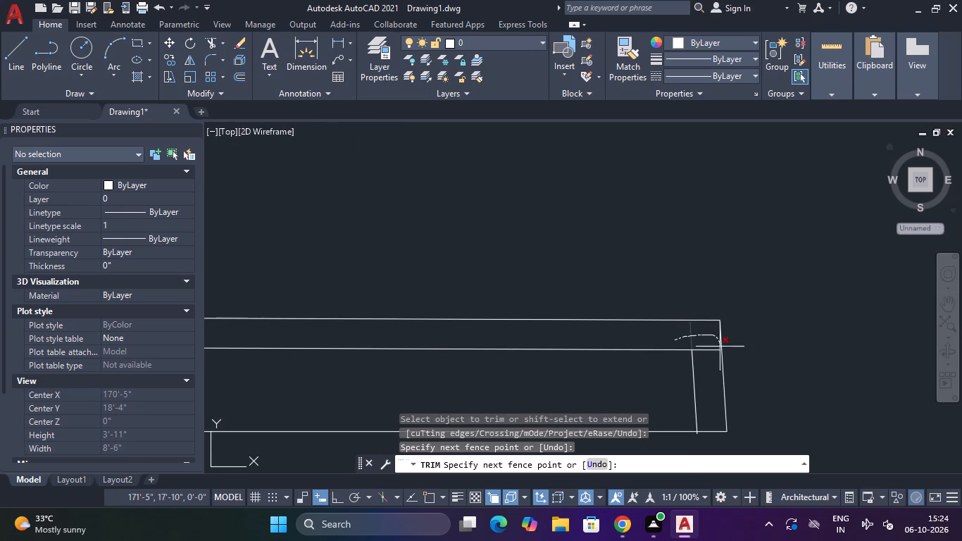
{"action": "left_click_drag", "start_coordinate": [720, 347], "coordinate": [714, 347]}
{"action": "scroll", "coordinate": [714, 347], "scroll_direction": "down", "scroll_amount": 2}
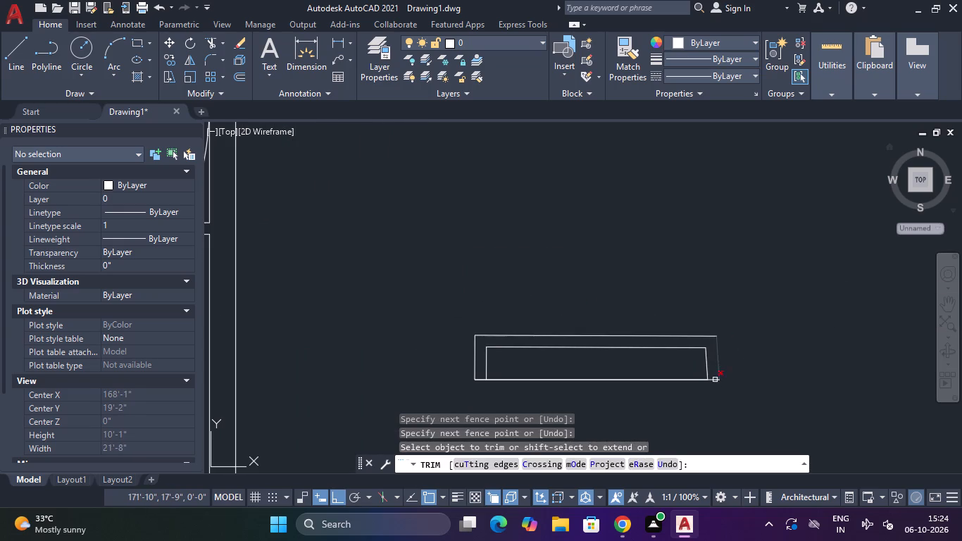
{"action": "scroll", "coordinate": [707, 386], "scroll_direction": "up", "scroll_amount": 6}
{"action": "left_click_drag", "start_coordinate": [719, 354], "coordinate": [713, 355]}
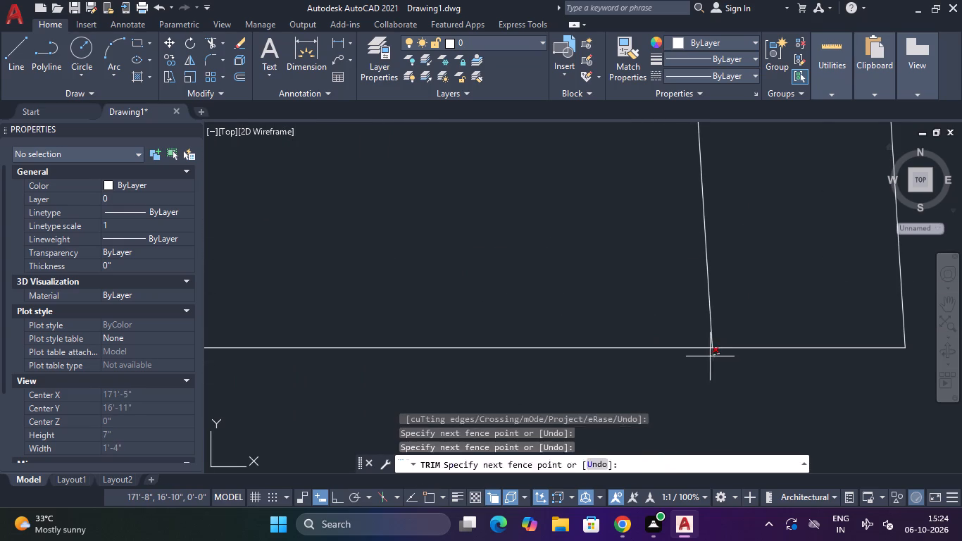
{"action": "left_click", "coordinate": [710, 356]}
{"action": "scroll", "coordinate": [710, 356], "scroll_direction": "down", "scroll_amount": 3}
{"action": "middle_click_drag", "start_coordinate": [699, 366], "coordinate": [839, 351]}
{"action": "scroll", "coordinate": [846, 349], "scroll_direction": "down", "scroll_amount": 3}
{"action": "scroll", "coordinate": [613, 366], "scroll_direction": "up", "scroll_amount": 3}
{"action": "scroll", "coordinate": [632, 356], "scroll_direction": "down", "scroll_amount": 2}
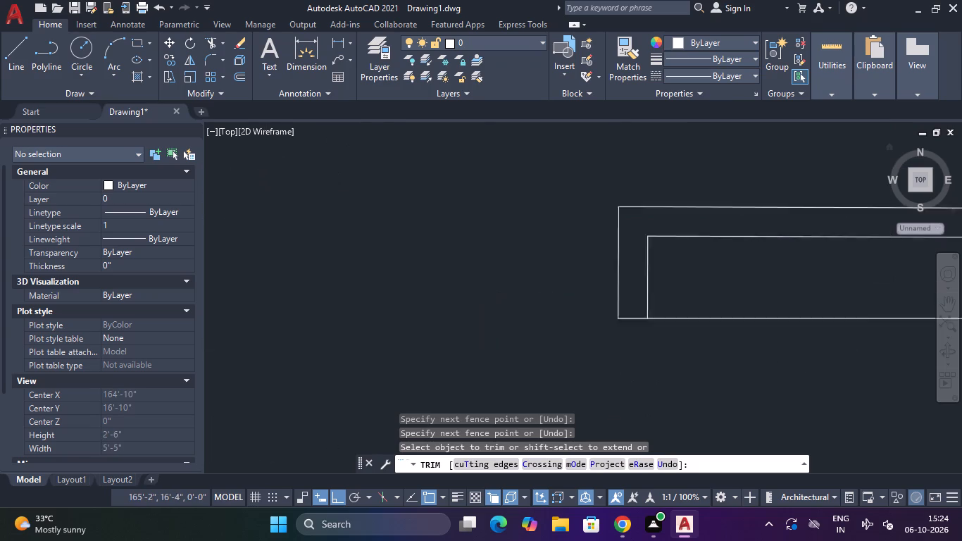
{"action": "scroll", "coordinate": [632, 356], "scroll_direction": "down", "scroll_amount": 2}
{"action": "middle_click_drag", "start_coordinate": [639, 353], "coordinate": [549, 364]}
{"action": "key", "text": "Escape"}
{"action": "key", "text": "Escape"}
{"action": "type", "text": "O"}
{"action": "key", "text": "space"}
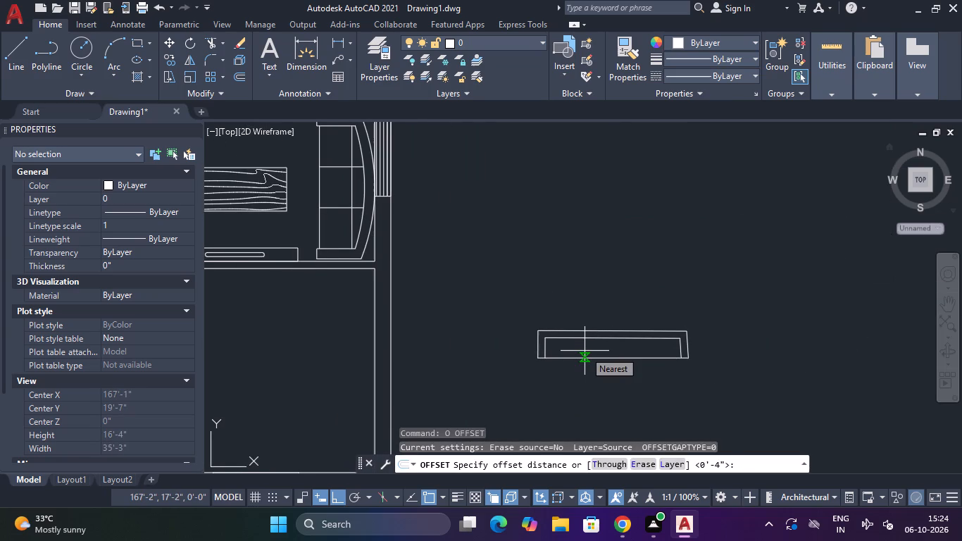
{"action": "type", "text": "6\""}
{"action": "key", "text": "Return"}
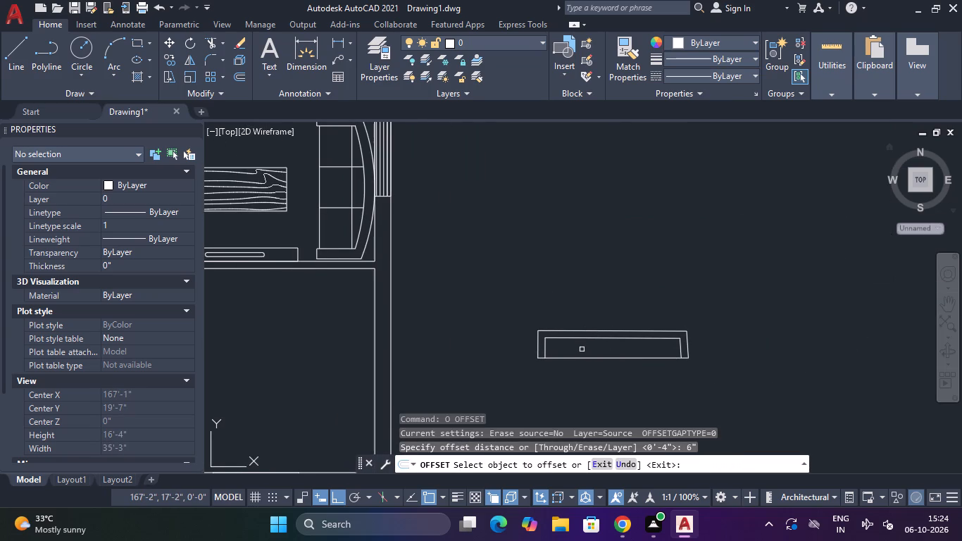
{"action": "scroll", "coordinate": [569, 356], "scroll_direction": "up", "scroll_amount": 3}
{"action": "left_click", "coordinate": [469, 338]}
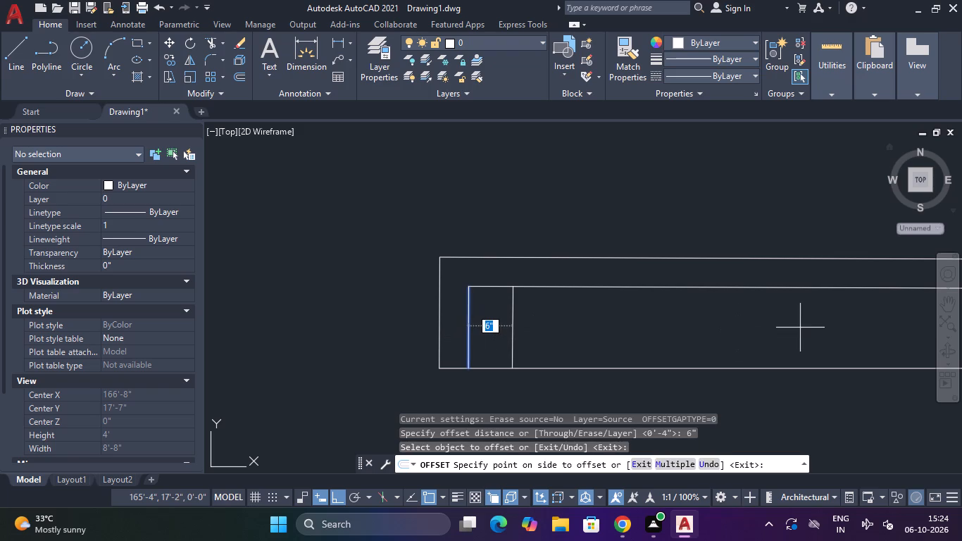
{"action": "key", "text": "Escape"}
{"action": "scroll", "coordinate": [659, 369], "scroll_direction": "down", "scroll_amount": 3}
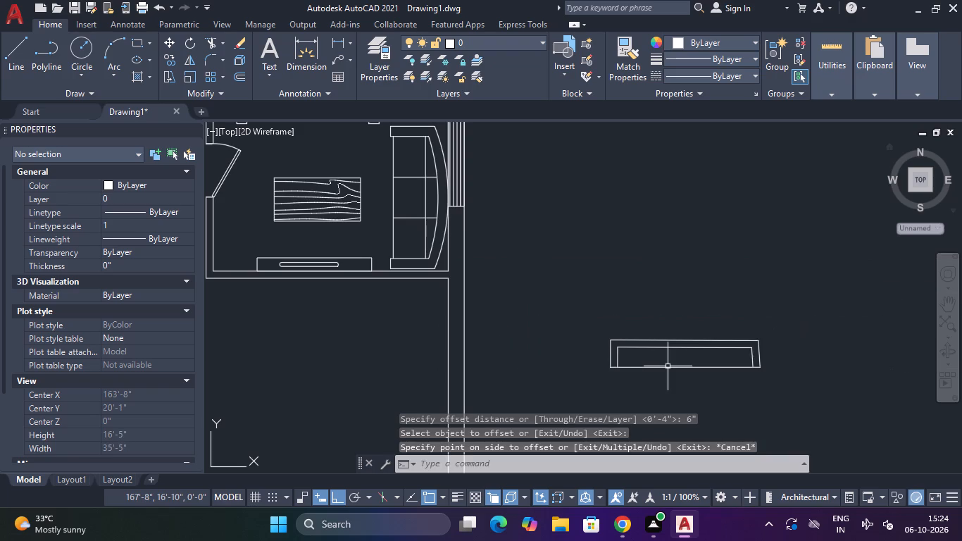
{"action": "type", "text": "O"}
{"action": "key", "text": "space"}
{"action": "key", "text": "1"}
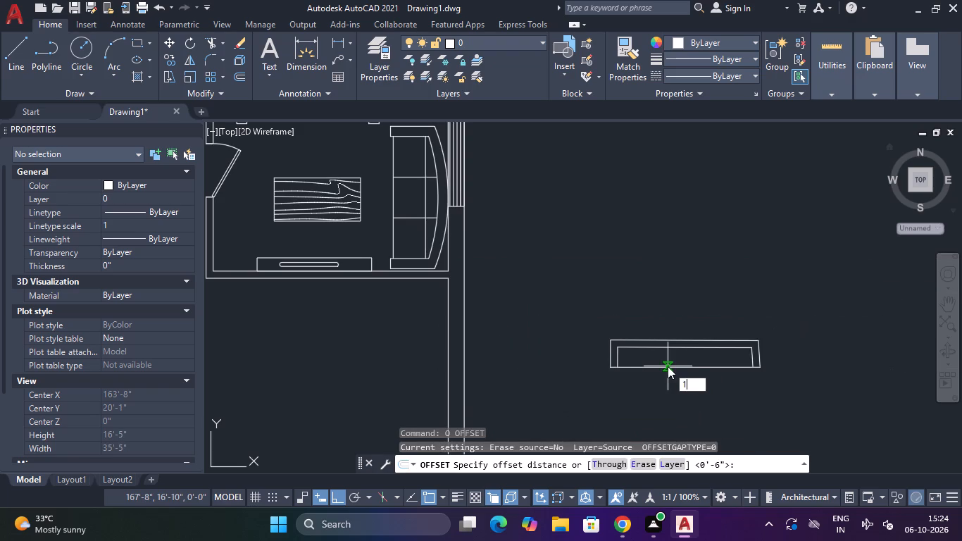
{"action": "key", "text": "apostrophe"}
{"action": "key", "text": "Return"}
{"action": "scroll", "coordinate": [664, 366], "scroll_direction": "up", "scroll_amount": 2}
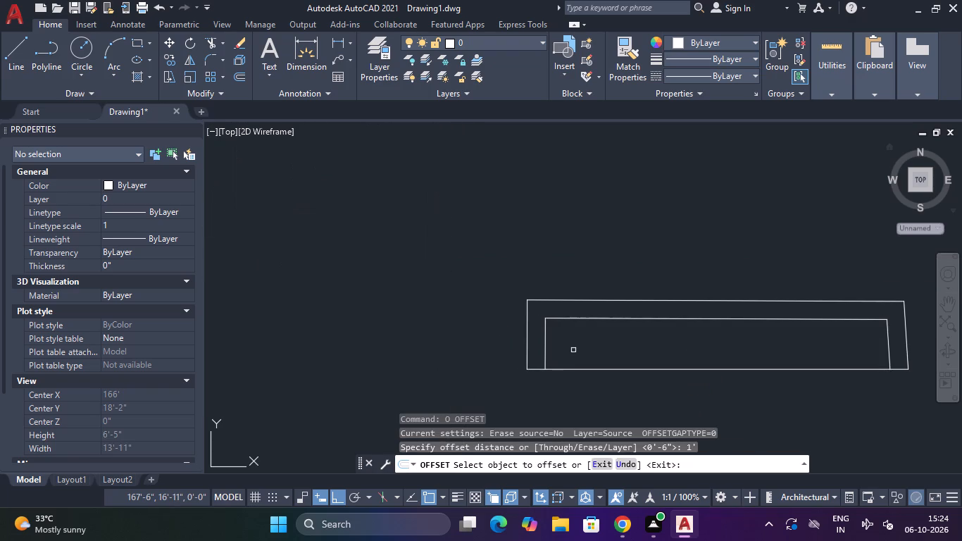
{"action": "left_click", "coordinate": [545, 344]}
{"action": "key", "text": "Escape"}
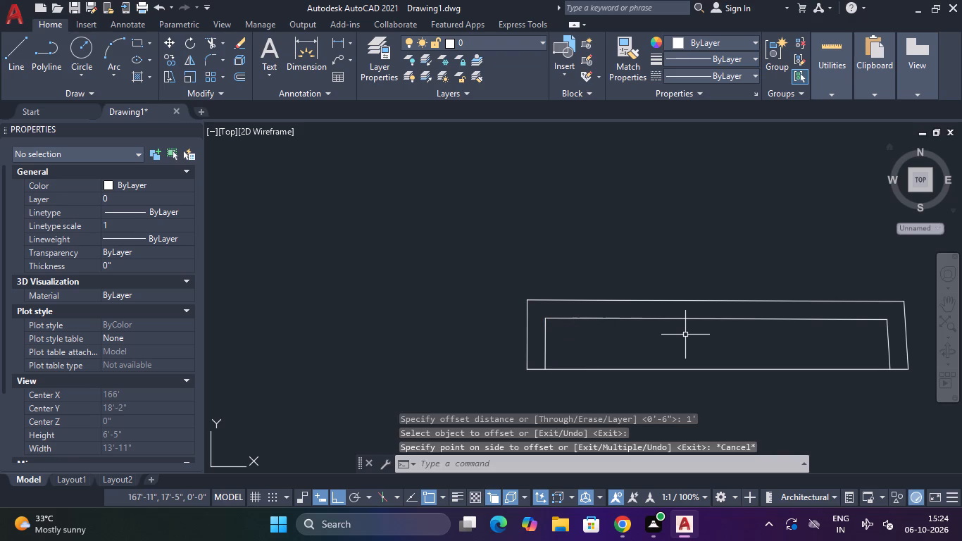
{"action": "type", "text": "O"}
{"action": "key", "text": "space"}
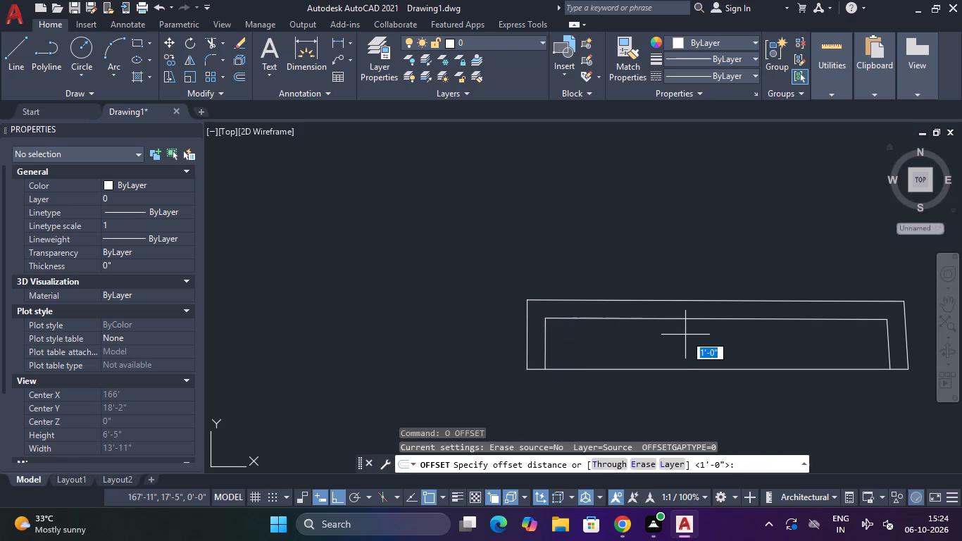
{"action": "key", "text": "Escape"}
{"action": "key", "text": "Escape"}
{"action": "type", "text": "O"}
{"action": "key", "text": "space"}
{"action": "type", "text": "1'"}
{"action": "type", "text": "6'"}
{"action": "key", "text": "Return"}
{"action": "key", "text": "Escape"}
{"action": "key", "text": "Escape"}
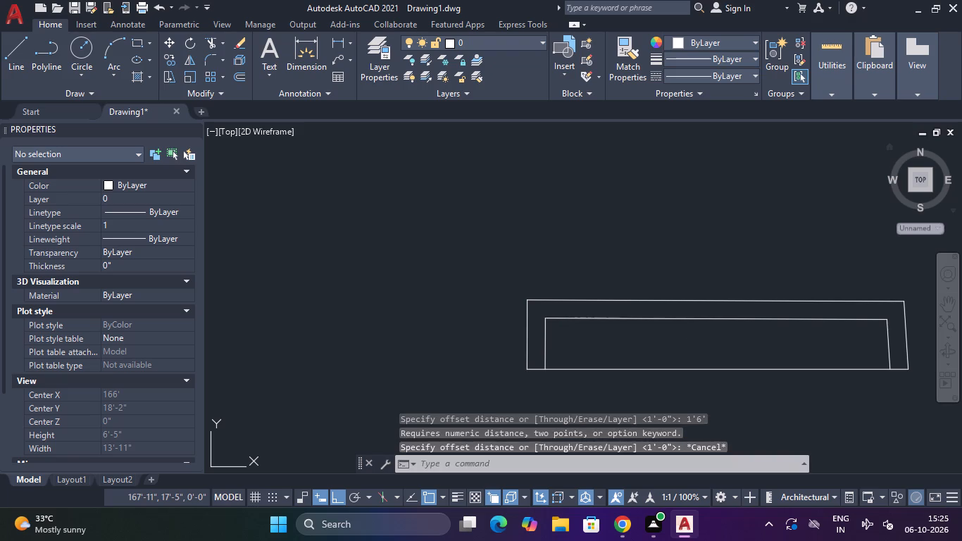
Offset the piece's inner left line 1'6" rightward three times in succession to divide the interior with three vertical lines.
{"action": "type", "text": "O"}
{"action": "key", "text": "space"}
{"action": "type", "text": "1'"}
{"action": "type", "text": "6\""}
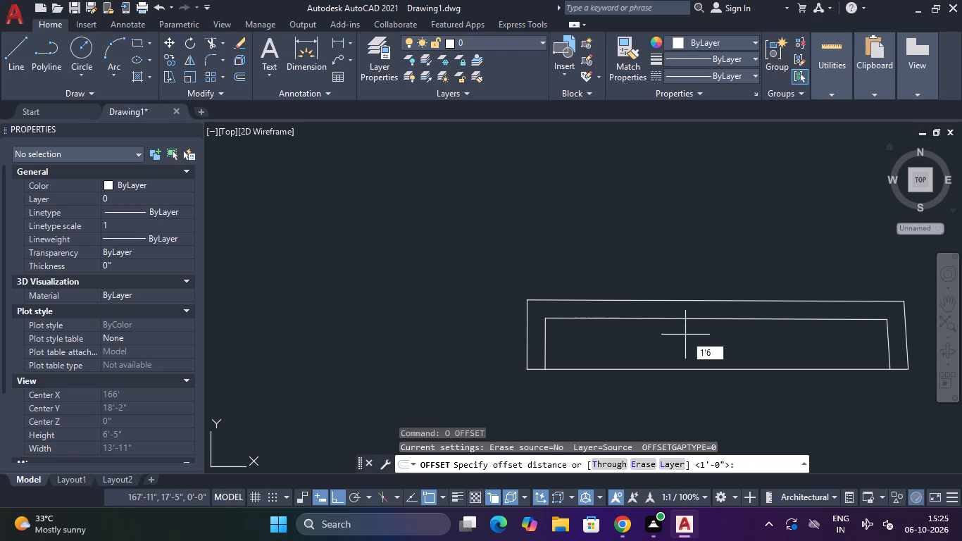
{"action": "key", "text": "Return"}
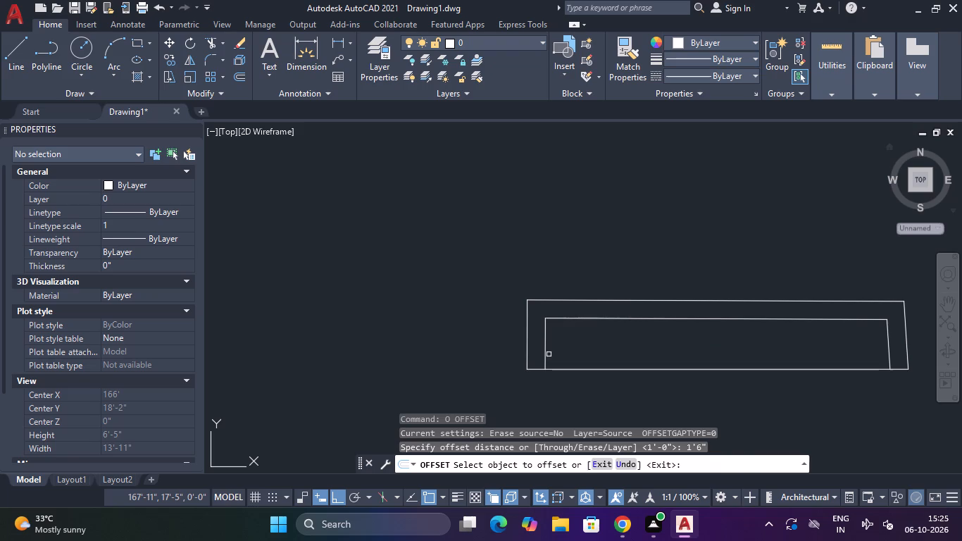
{"action": "left_click", "coordinate": [544, 354]}
{"action": "left_click", "coordinate": [615, 339]}
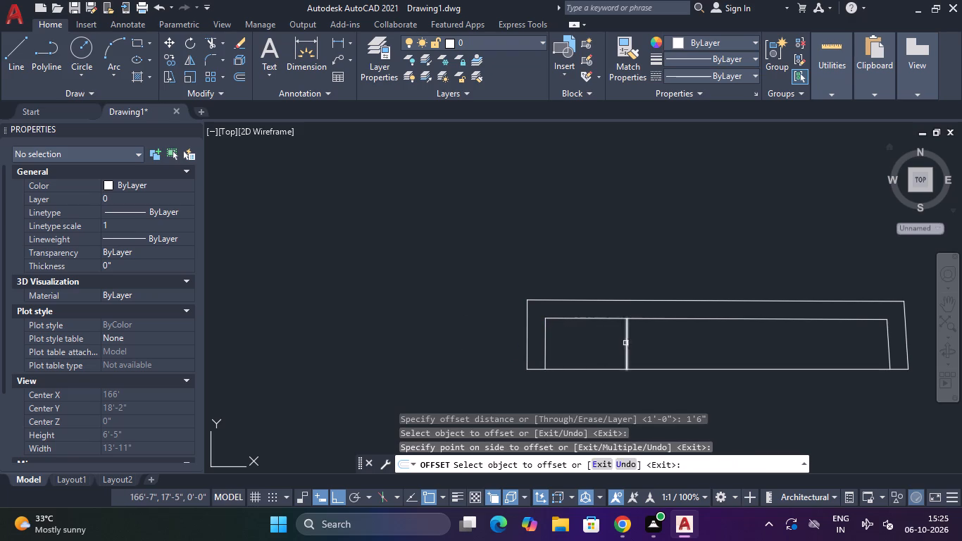
{"action": "left_click", "coordinate": [626, 343]}
{"action": "left_click", "coordinate": [702, 339]}
{"action": "left_click", "coordinate": [707, 347]}
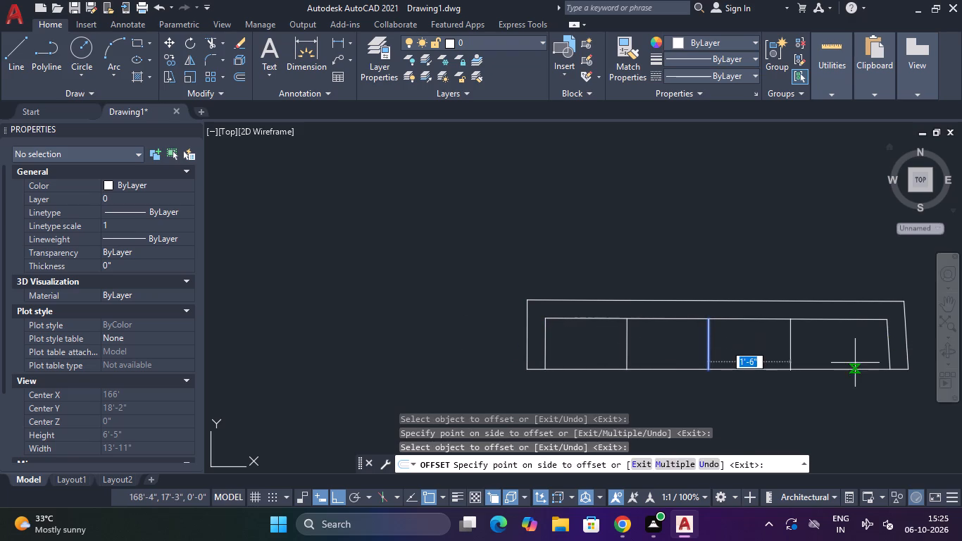
{"action": "left_click", "coordinate": [855, 358]}
{"action": "left_click", "coordinate": [789, 349]}
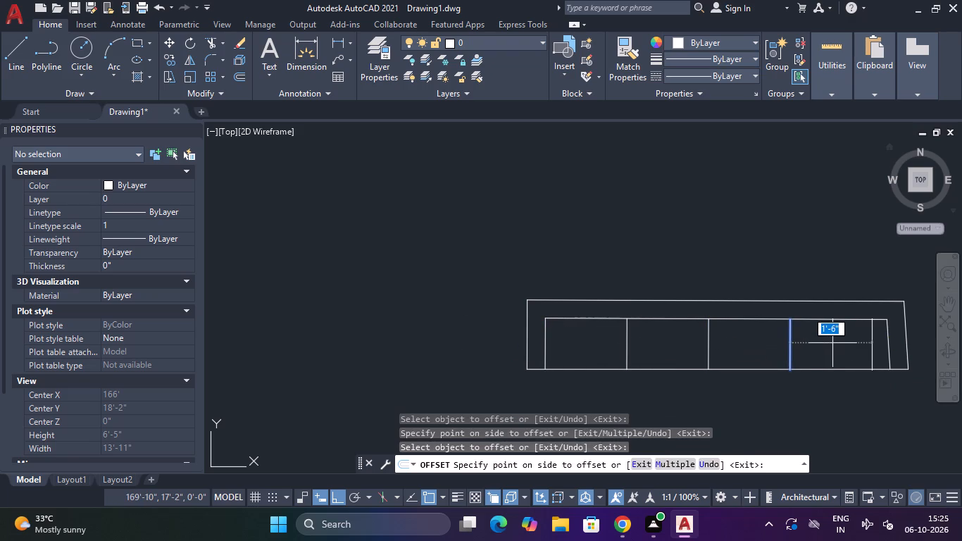
{"action": "key", "text": "Escape"}
Copy the whole divided piece twice into the plan's lower-right room, one just below its top wall and one lower down.
{"action": "middle_click_drag", "start_coordinate": [832, 343], "coordinate": [815, 342]}
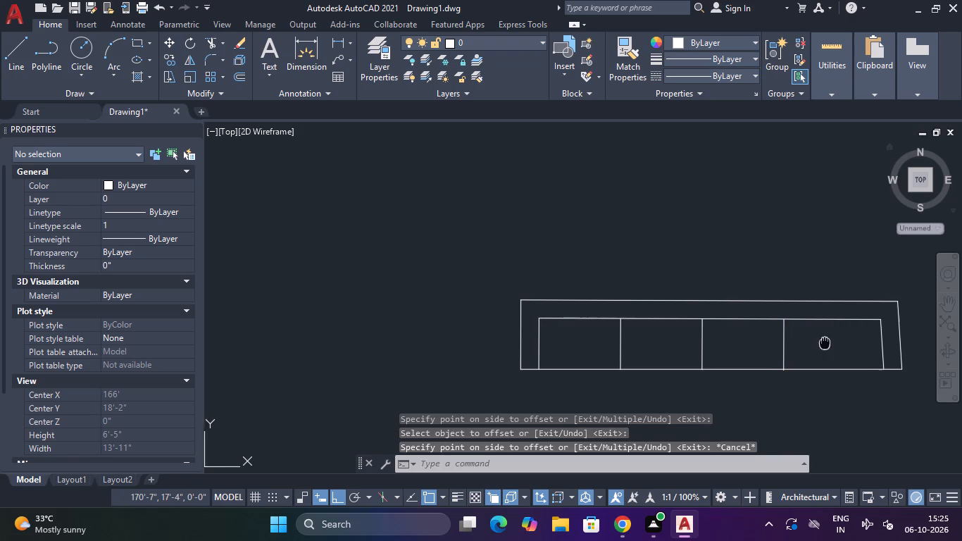
{"action": "middle_click_drag", "start_coordinate": [815, 342], "coordinate": [742, 340]}
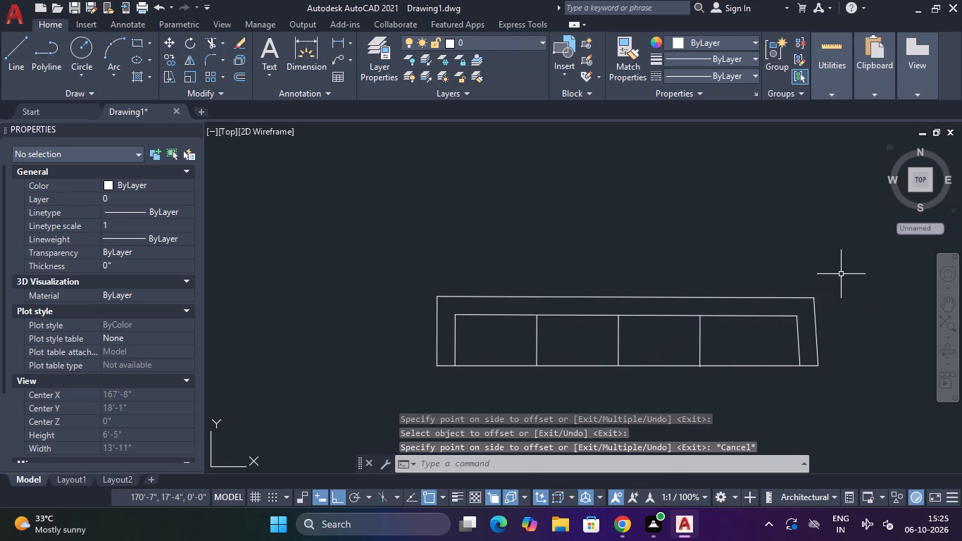
{"action": "left_click_drag", "start_coordinate": [841, 274], "coordinate": [814, 304]}
{"action": "left_click", "coordinate": [434, 401]}
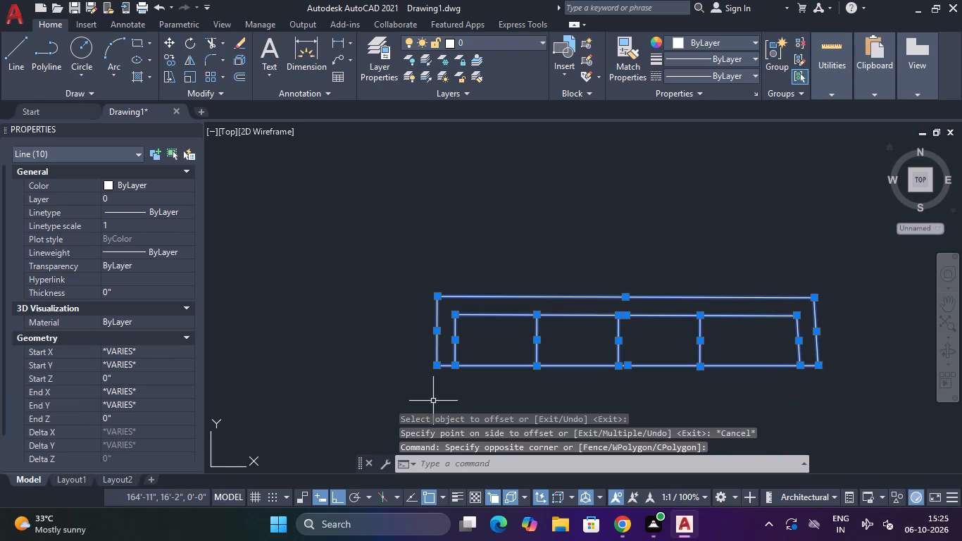
{"action": "type", "text": "CO"}
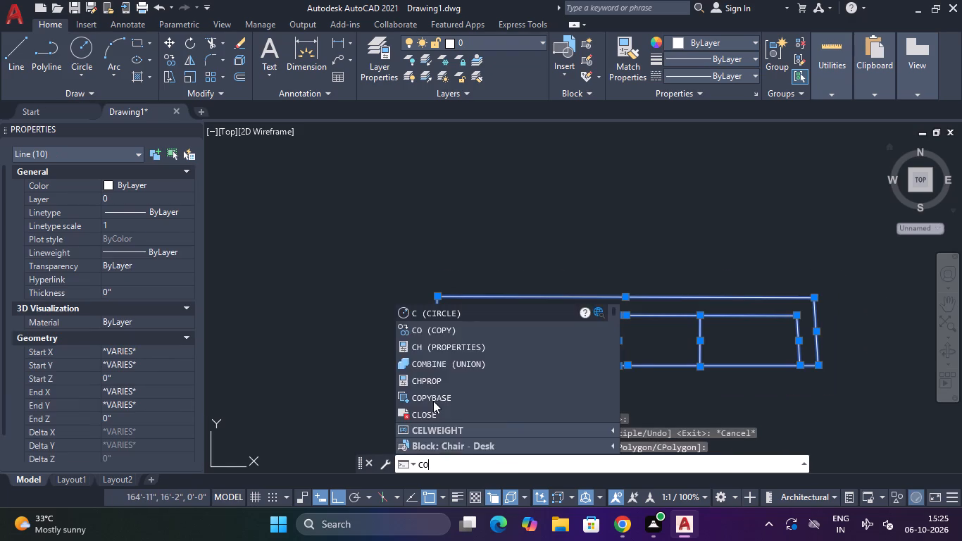
{"action": "key", "text": "space"}
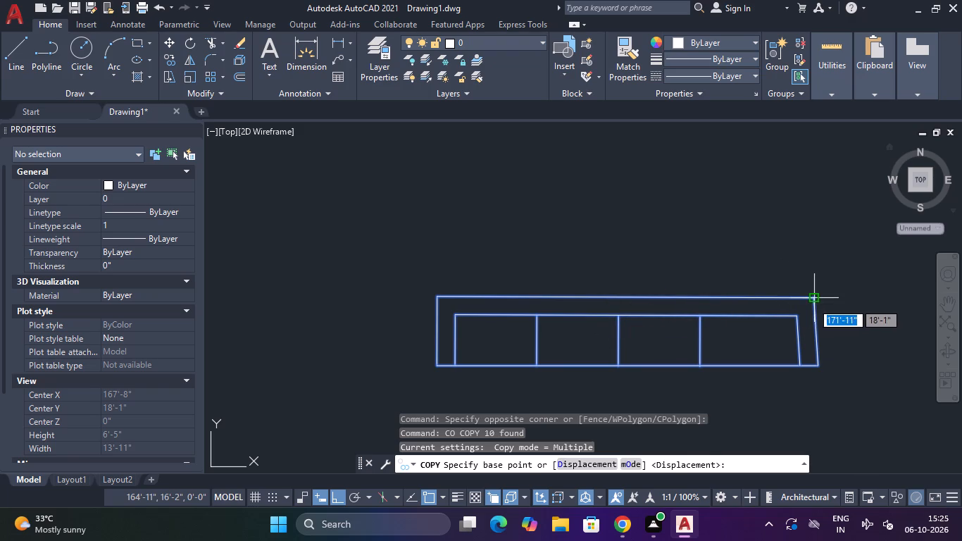
{"action": "left_click", "coordinate": [812, 302]}
{"action": "scroll", "coordinate": [761, 306], "scroll_direction": "down", "scroll_amount": 2}
{"action": "middle_click_drag", "start_coordinate": [750, 290], "coordinate": [882, 247]}
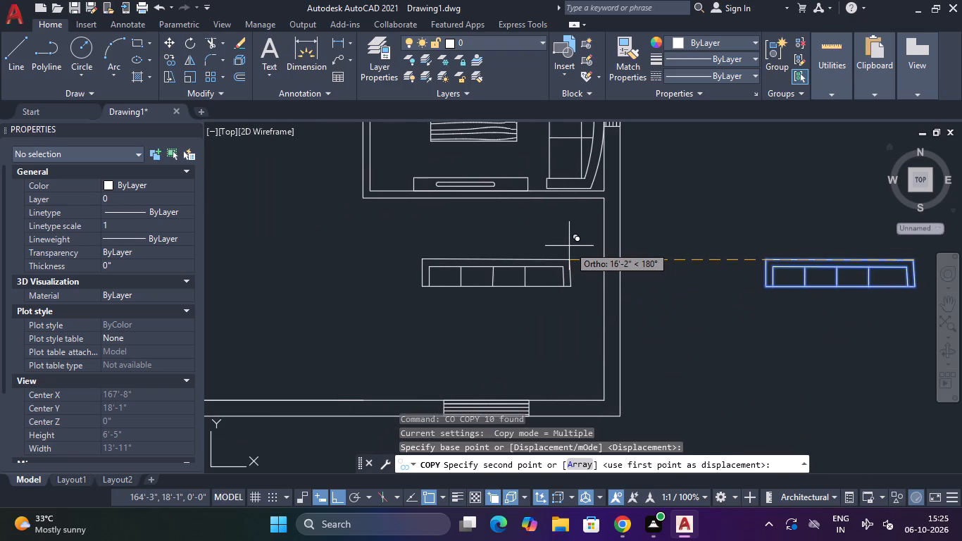
{"action": "key", "text": "F8"}
{"action": "scroll", "coordinate": [587, 210], "scroll_direction": "up", "scroll_amount": 1}
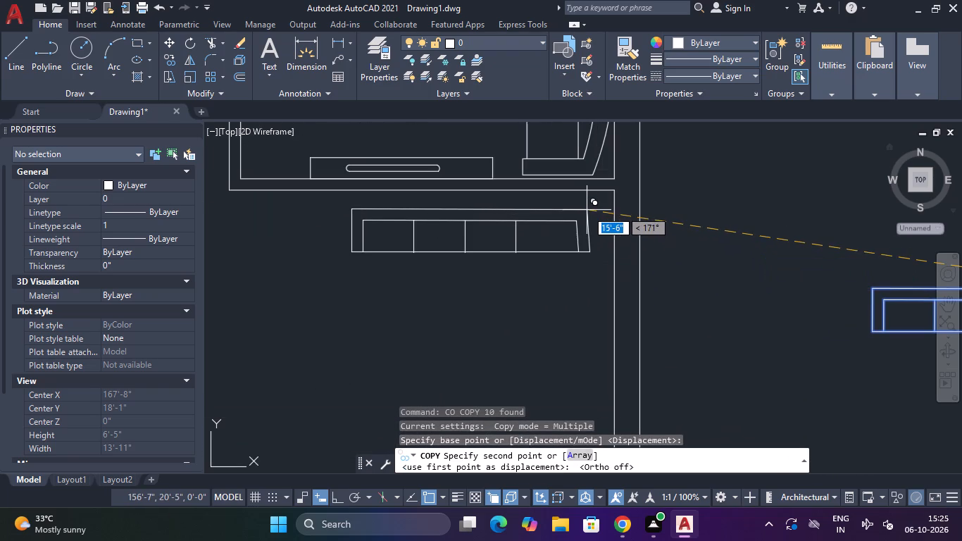
{"action": "left_click", "coordinate": [545, 202]}
{"action": "middle_click_drag", "start_coordinate": [532, 270], "coordinate": [620, 206]}
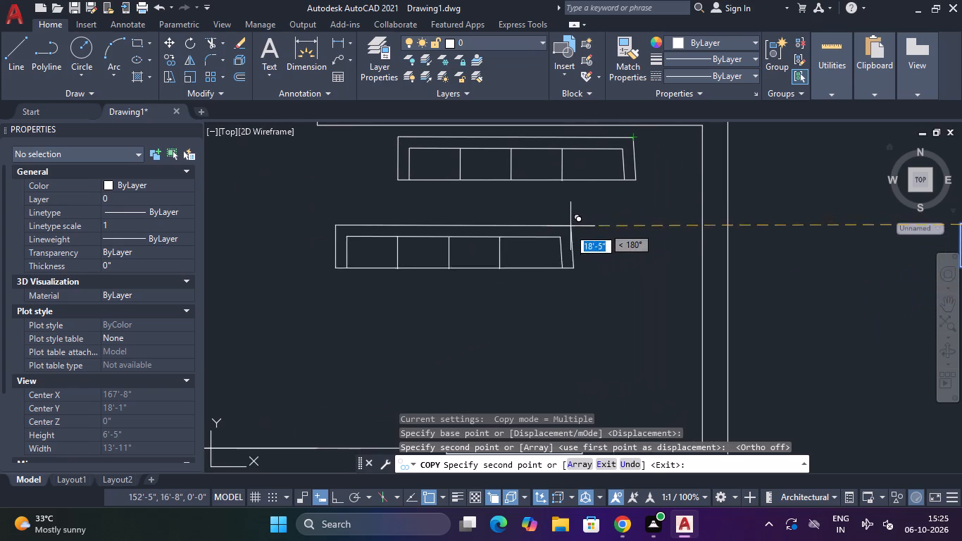
{"action": "left_click", "coordinate": [559, 247]}
{"action": "scroll", "coordinate": [590, 283], "scroll_direction": "down", "scroll_amount": 1}
{"action": "key", "text": "Escape"}
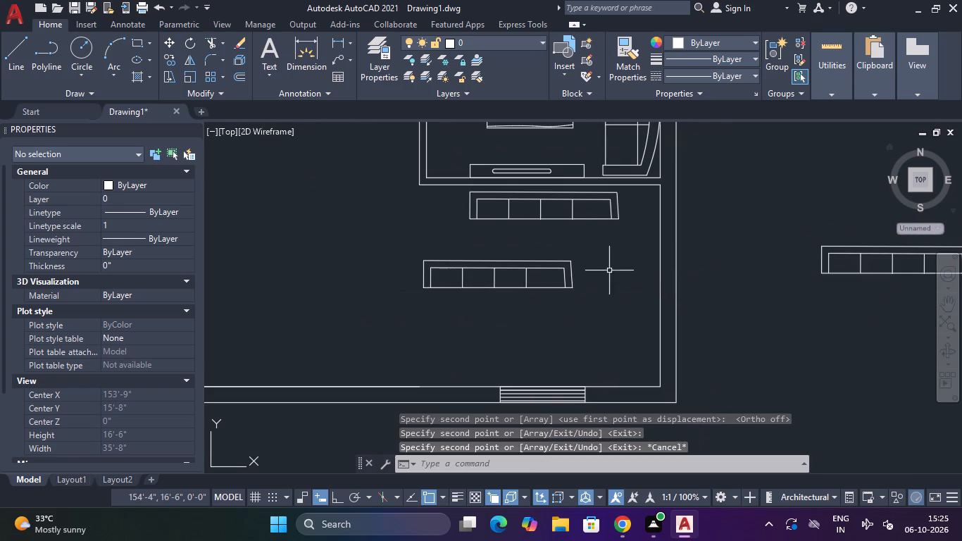
Rotate the lower copy 270° about its upper-right corner with ortho on, making it vertical.
{"action": "left_click_drag", "start_coordinate": [613, 250], "coordinate": [606, 251]}
{"action": "left_click", "coordinate": [405, 299]}
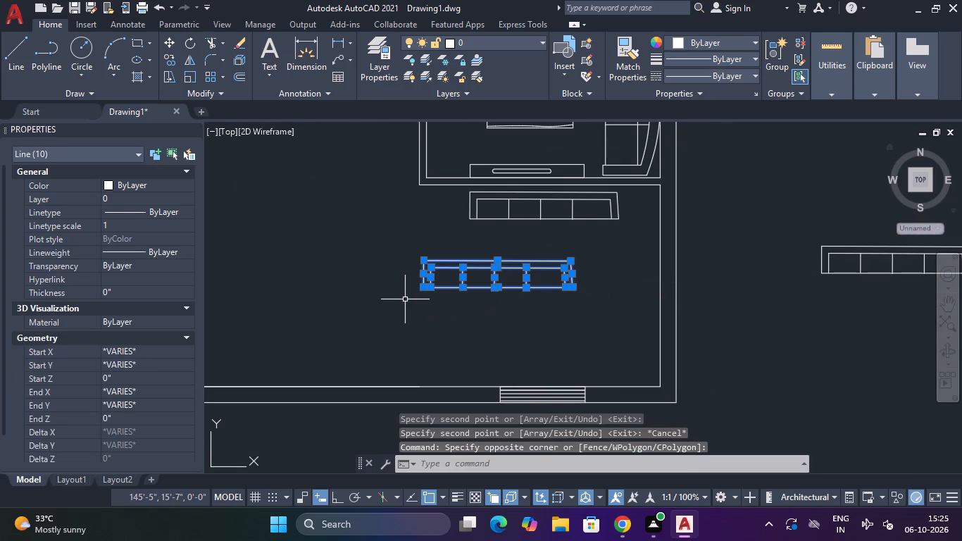
{"action": "type", "text": "RO"}
{"action": "key", "text": "space"}
{"action": "left_click", "coordinate": [568, 259]}
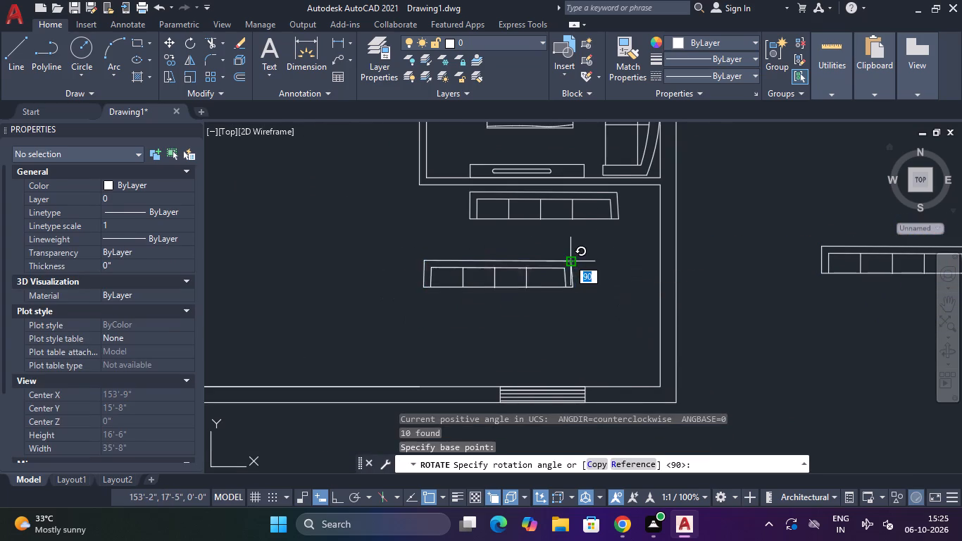
{"action": "key", "text": "F8"}
{"action": "left_click", "coordinate": [591, 344]}
With ortho off, move the rotated copy's outline, inner lines and two outer dividers beside the room's right wall, near its bottom-right corner.
{"action": "left_click_drag", "start_coordinate": [598, 238], "coordinate": [585, 242]}
{"action": "left_click", "coordinate": [530, 252]}
{"action": "middle_click_drag", "start_coordinate": [532, 251], "coordinate": [494, 377]}
{"action": "scroll", "coordinate": [517, 270], "scroll_direction": "up", "scroll_amount": 1}
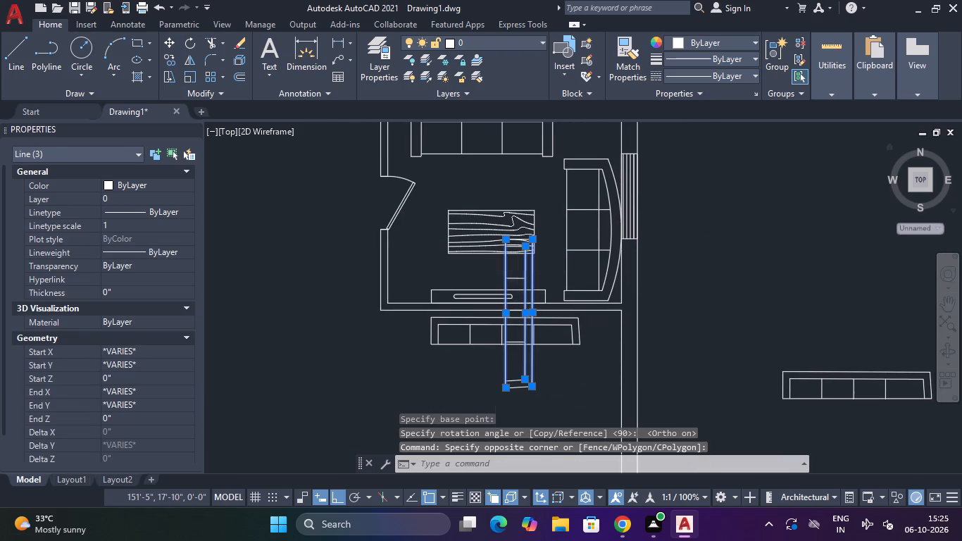
{"action": "scroll", "coordinate": [517, 270], "scroll_direction": "up", "scroll_amount": 4}
{"action": "scroll", "coordinate": [521, 240], "scroll_direction": "down", "scroll_amount": 3}
{"action": "middle_click_drag", "start_coordinate": [517, 240], "coordinate": [508, 256]}
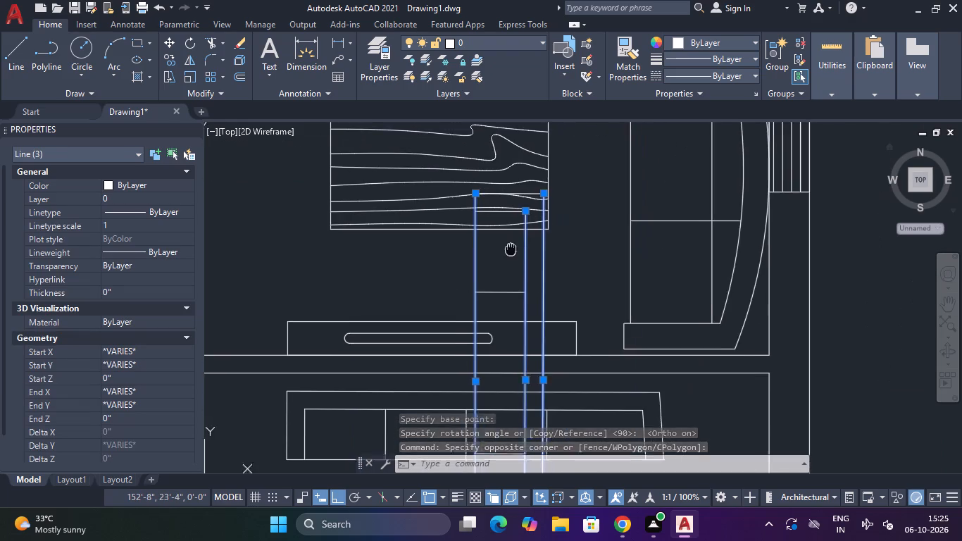
{"action": "middle_click_drag", "start_coordinate": [508, 256], "coordinate": [486, 297]}
{"action": "scroll", "coordinate": [494, 266], "scroll_direction": "up", "scroll_amount": 3}
{"action": "left_click", "coordinate": [486, 261]}
{"action": "left_click", "coordinate": [467, 241]}
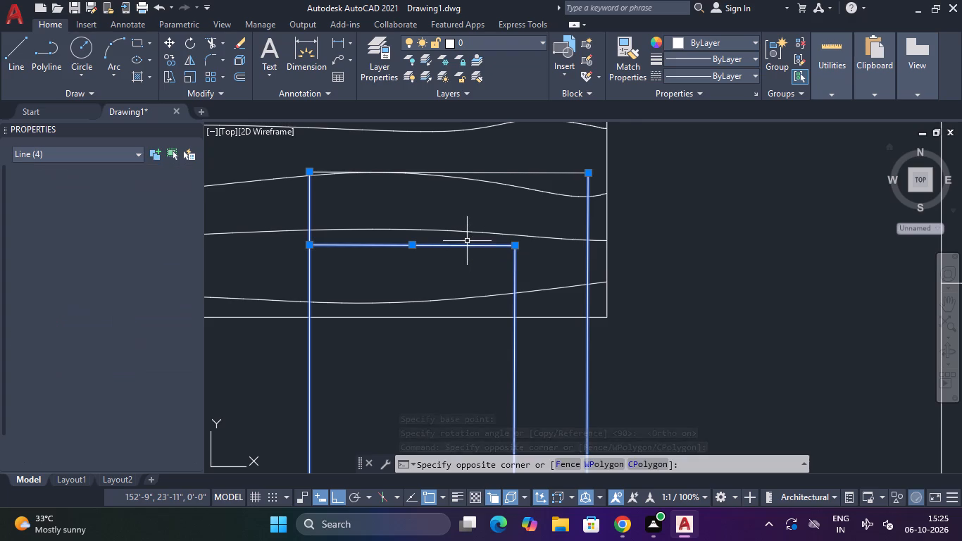
{"action": "left_click", "coordinate": [484, 147]}
{"action": "left_click", "coordinate": [462, 174]}
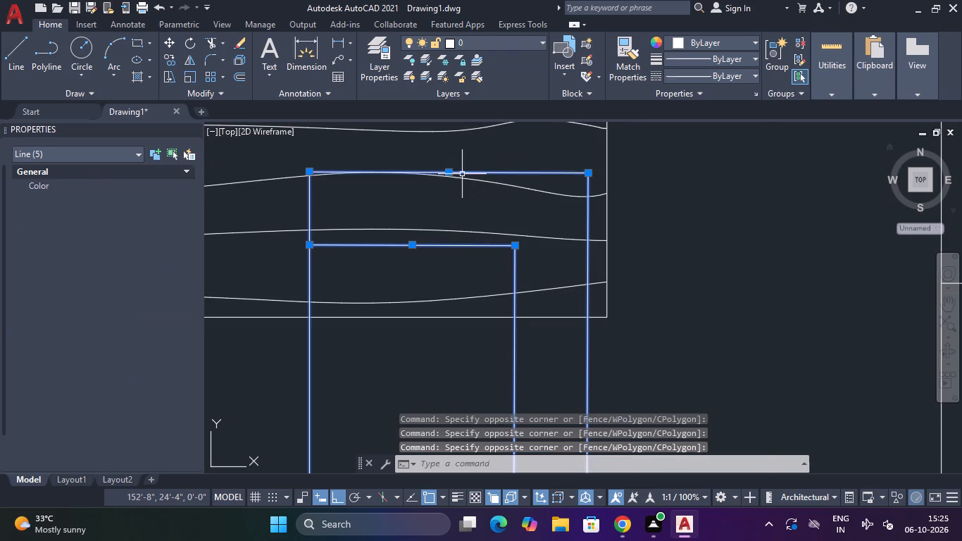
{"action": "scroll", "coordinate": [473, 189], "scroll_direction": "down", "scroll_amount": 1}
{"action": "middle_click_drag", "start_coordinate": [452, 337], "coordinate": [465, 302]}
{"action": "scroll", "coordinate": [483, 268], "scroll_direction": "down", "scroll_amount": 2}
{"action": "left_click", "coordinate": [477, 315]}
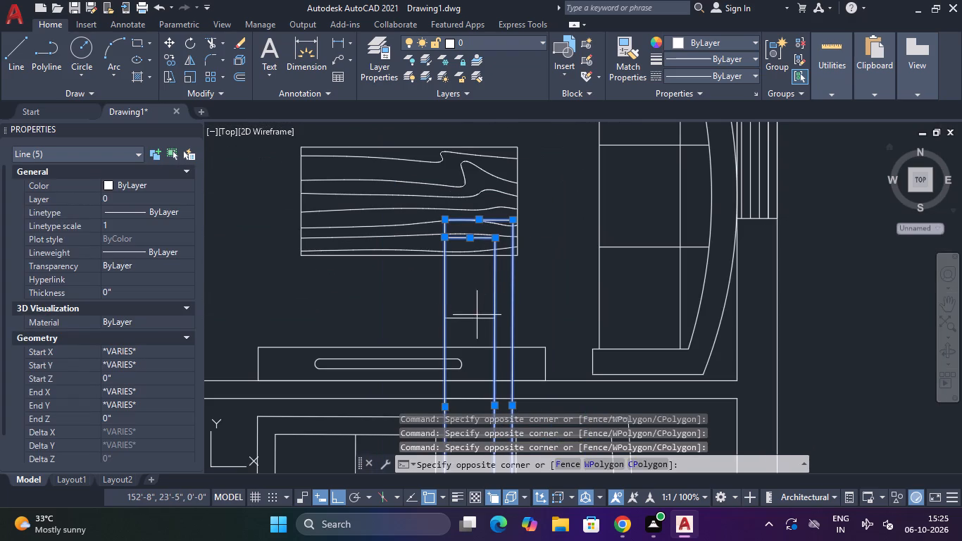
{"action": "left_click", "coordinate": [467, 325]}
{"action": "middle_click_drag", "start_coordinate": [470, 325], "coordinate": [523, 144]}
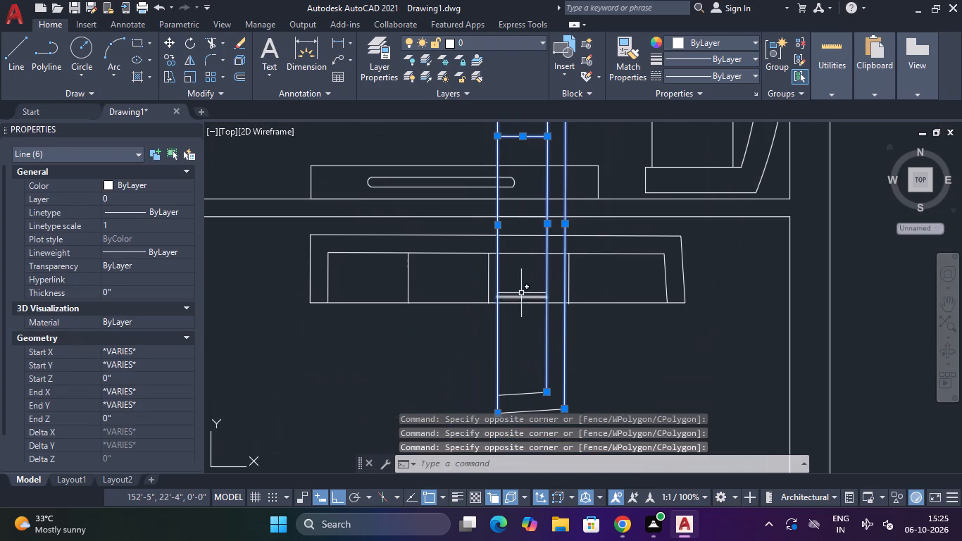
{"action": "scroll", "coordinate": [521, 292], "scroll_direction": "up", "scroll_amount": 2}
{"action": "left_click", "coordinate": [520, 291]}
{"action": "left_click", "coordinate": [503, 308]}
{"action": "middle_click_drag", "start_coordinate": [491, 363], "coordinate": [512, 329]}
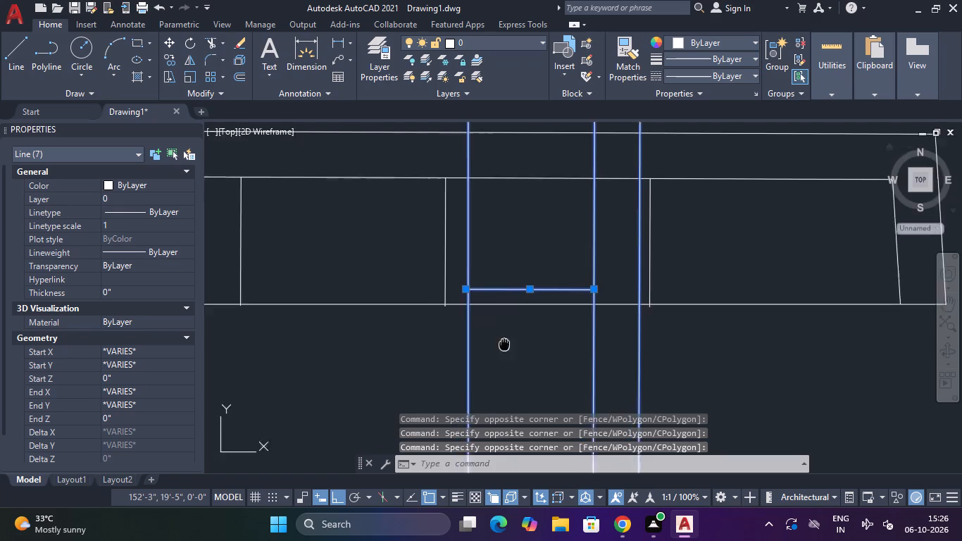
{"action": "middle_click_drag", "start_coordinate": [512, 329], "coordinate": [541, 273]}
{"action": "scroll", "coordinate": [554, 259], "scroll_direction": "down", "scroll_amount": 2}
{"action": "left_click", "coordinate": [554, 337]}
{"action": "left_click", "coordinate": [549, 377]}
{"action": "scroll", "coordinate": [568, 372], "scroll_direction": "down", "scroll_amount": 2}
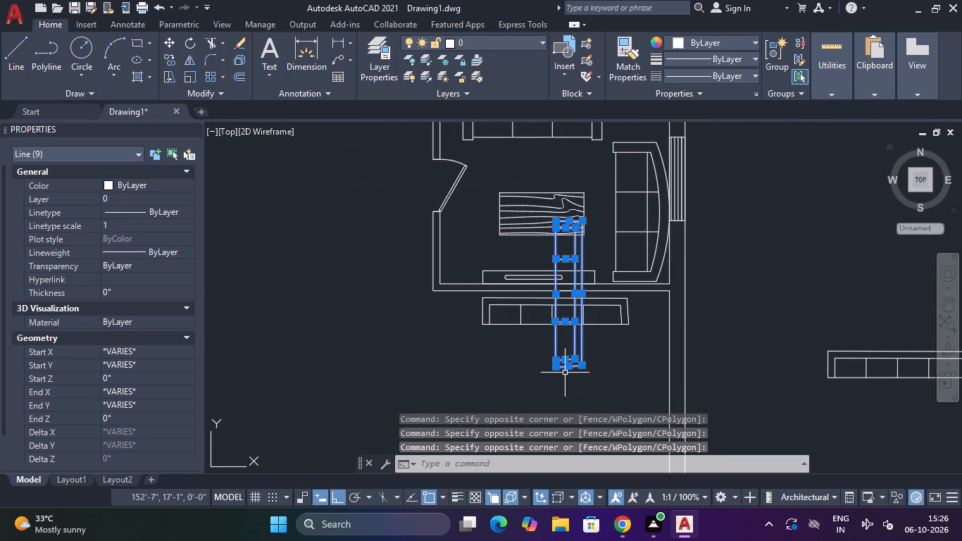
{"action": "type", "text": "M"}
{"action": "key", "text": "space"}
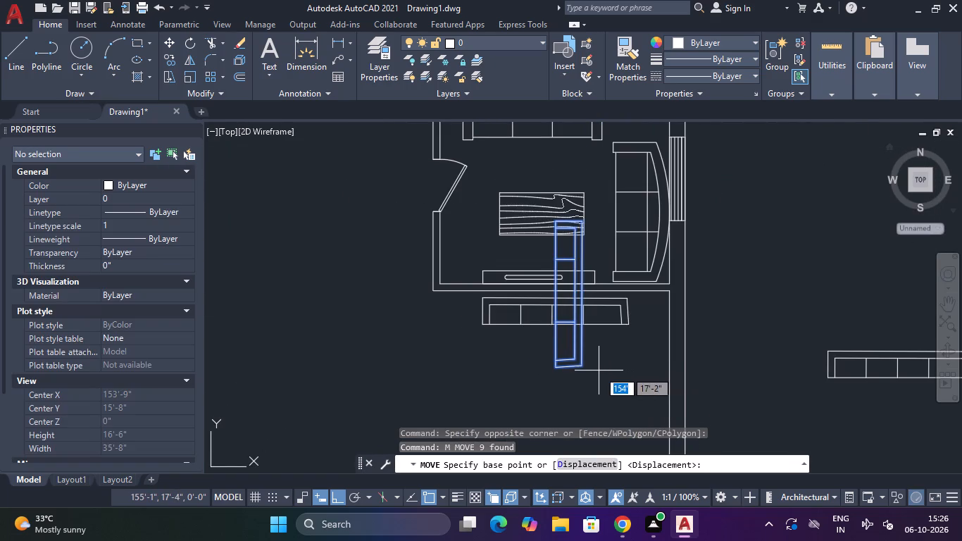
{"action": "left_click", "coordinate": [586, 366]}
{"action": "middle_click_drag", "start_coordinate": [600, 401], "coordinate": [613, 333]}
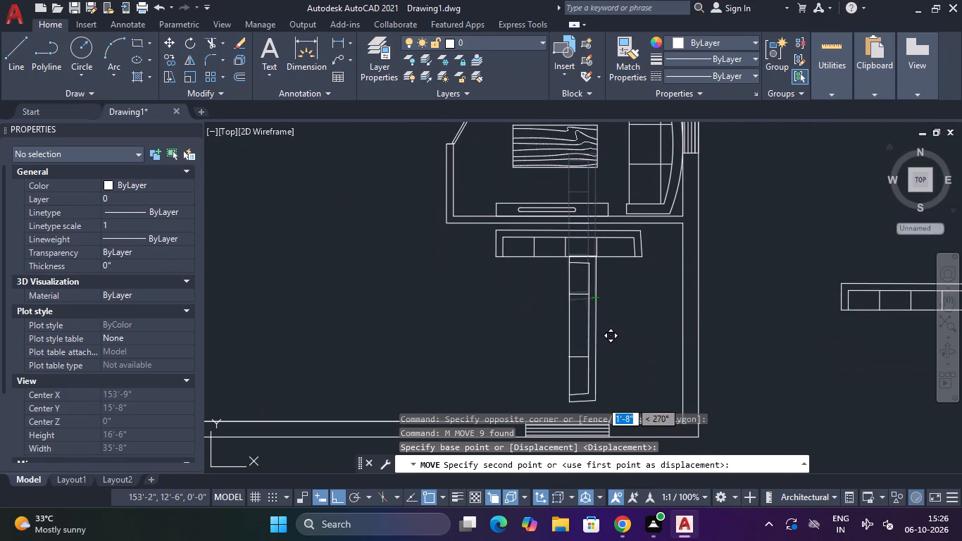
{"action": "key", "text": "F8"}
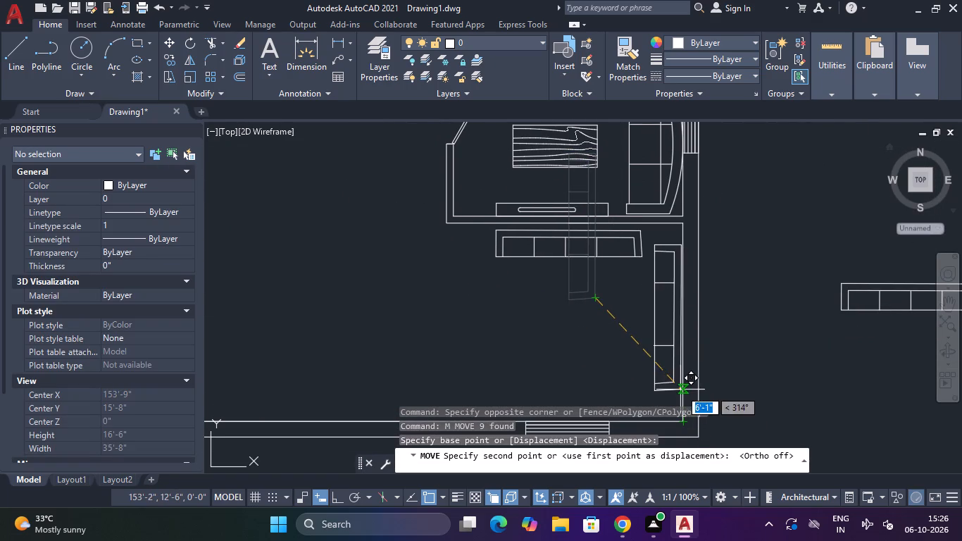
{"action": "middle_click_drag", "start_coordinate": [680, 401], "coordinate": [679, 321]}
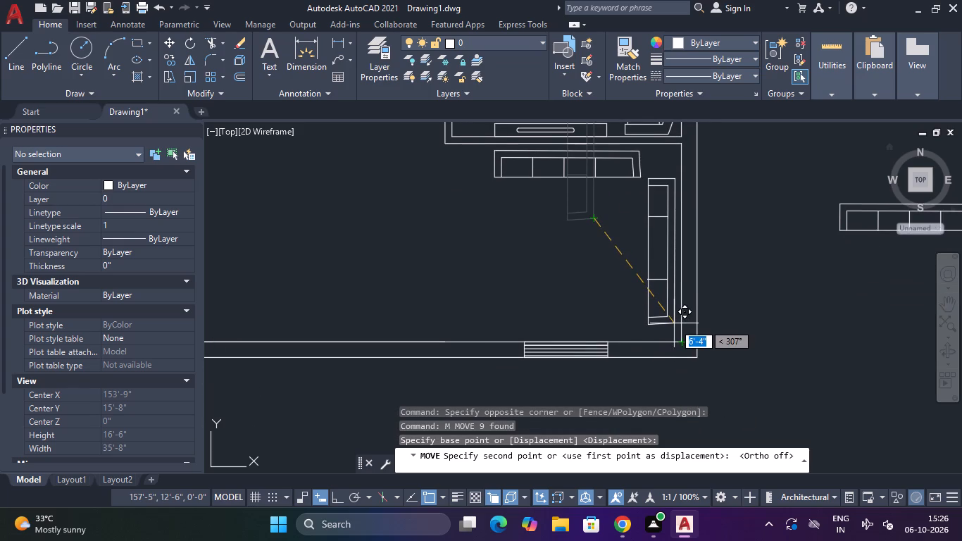
{"action": "left_click", "coordinate": [674, 323]}
Rotate the desk chair outside the plan 90° about its upper-left corner, with ortho on.
{"action": "scroll", "coordinate": [534, 275], "scroll_direction": "down", "scroll_amount": 1}
{"action": "middle_click_drag", "start_coordinate": [534, 276], "coordinate": [584, 266]}
{"action": "scroll", "coordinate": [590, 277], "scroll_direction": "down", "scroll_amount": 1}
{"action": "scroll", "coordinate": [389, 282], "scroll_direction": "down", "scroll_amount": 2}
{"action": "middle_click_drag", "start_coordinate": [388, 282], "coordinate": [540, 330]}
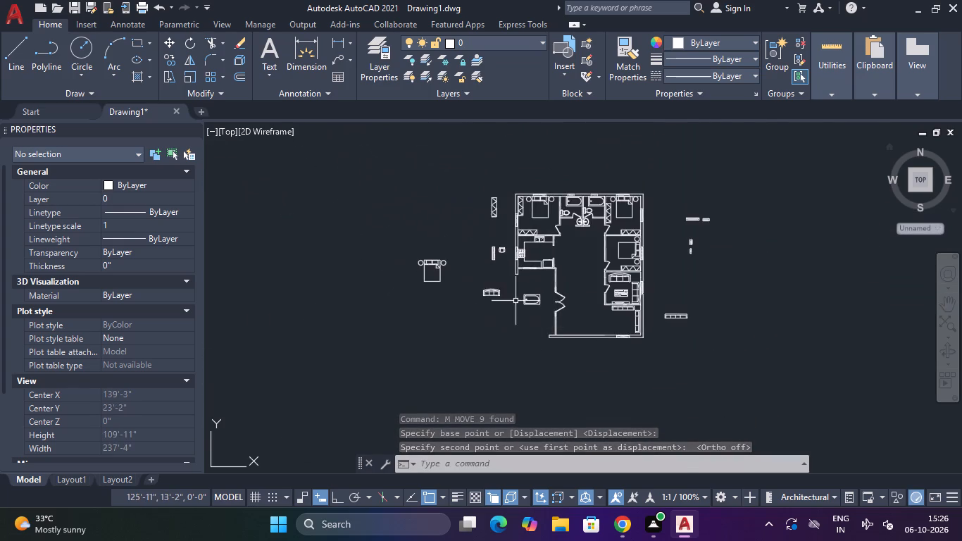
{"action": "scroll", "coordinate": [511, 273], "scroll_direction": "up", "scroll_amount": 3}
{"action": "left_click", "coordinate": [500, 163]}
{"action": "left_click", "coordinate": [461, 185]}
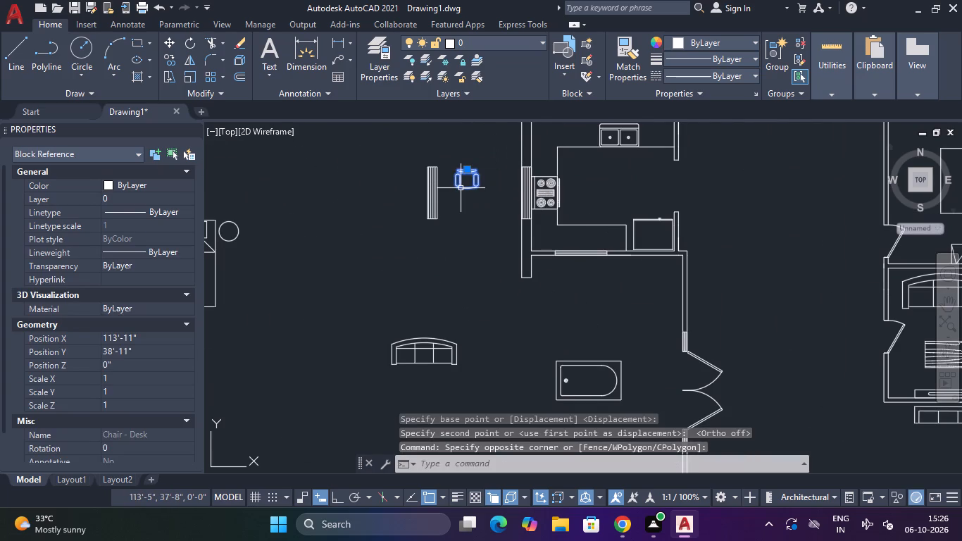
{"action": "type", "text": "RO"}
{"action": "key", "text": "space"}
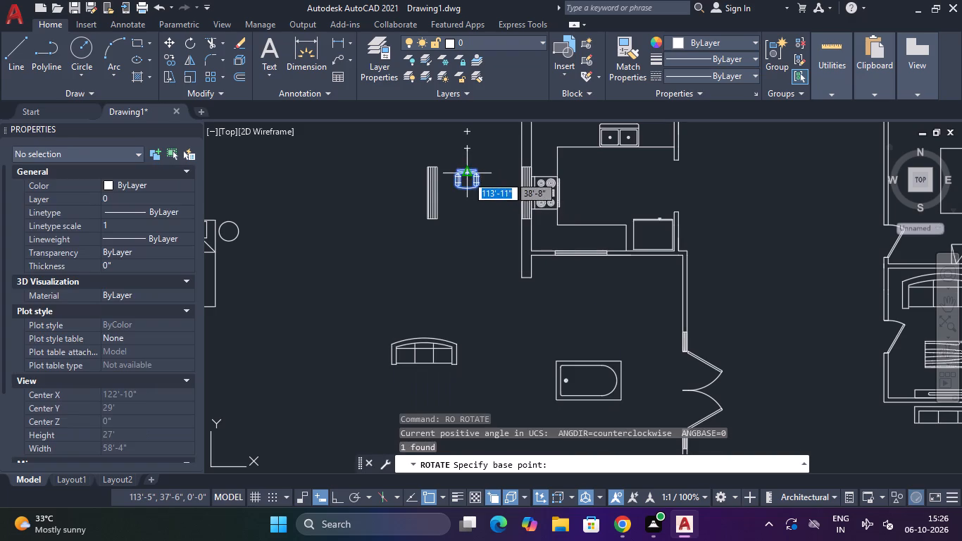
{"action": "left_click", "coordinate": [454, 168]}
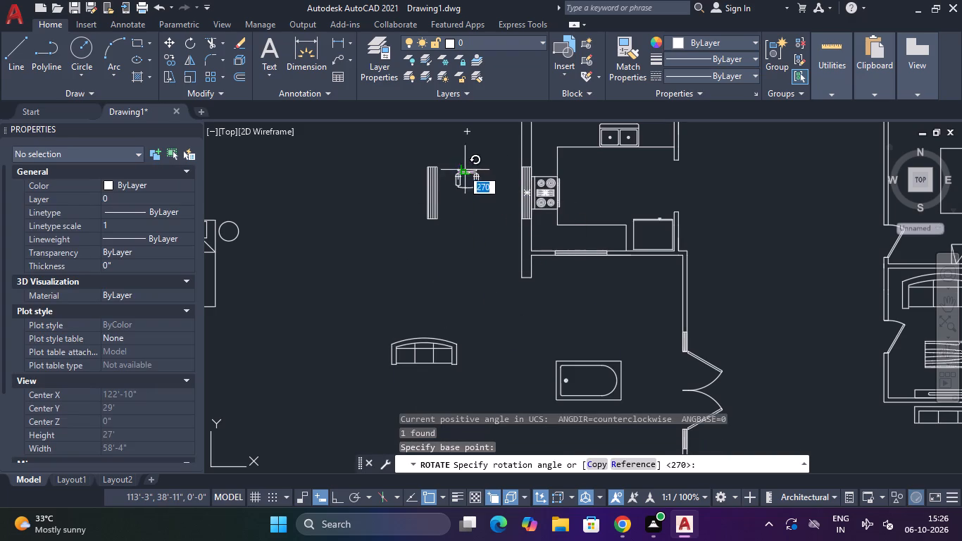
{"action": "middle_click_drag", "start_coordinate": [499, 143], "coordinate": [451, 357]}
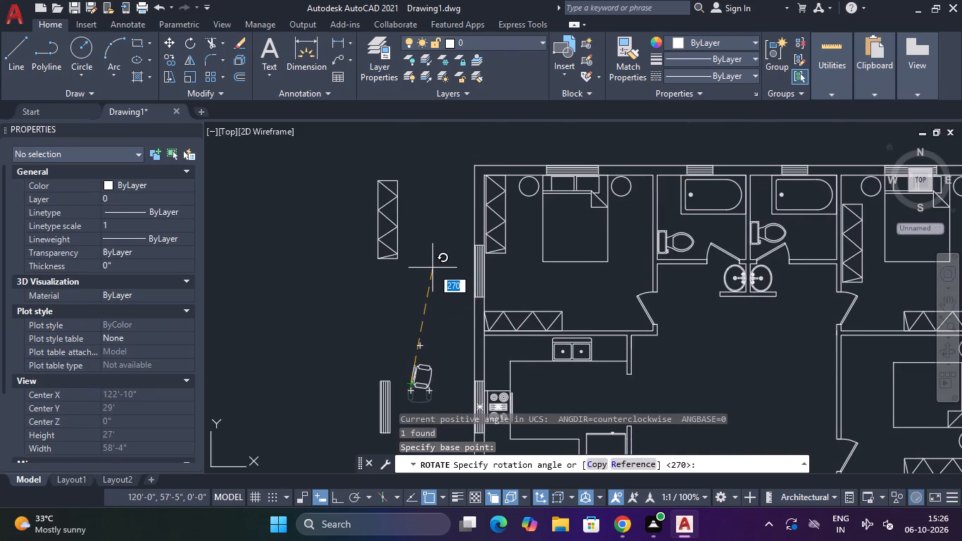
{"action": "key", "text": "F8"}
{"action": "left_click", "coordinate": [432, 268]}
{"action": "middle_click_drag", "start_coordinate": [432, 268], "coordinate": [480, 154]}
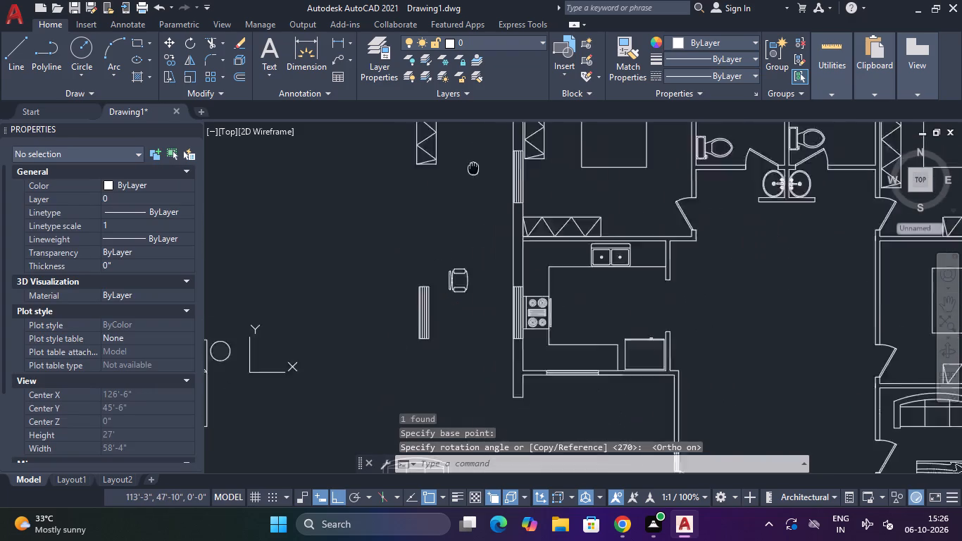
{"action": "middle_click_drag", "start_coordinate": [480, 154], "coordinate": [495, 124]}
{"action": "key", "text": "Escape"}
Copy the rotated desk chair as a fitted array of 3 items straight down, spanning about 4'-11".
{"action": "left_click", "coordinate": [503, 178]}
{"action": "left_click", "coordinate": [469, 269]}
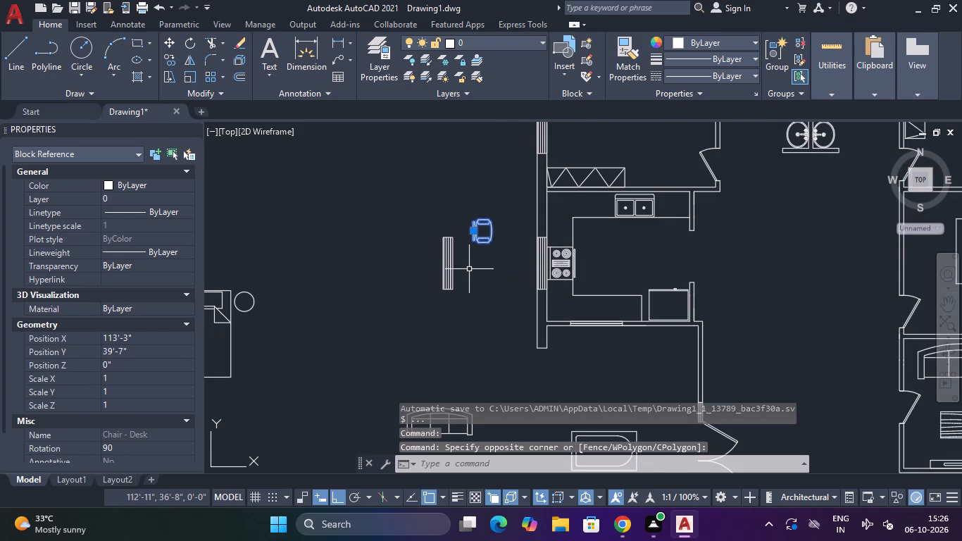
{"action": "type", "text": "CO"}
{"action": "key", "text": "space"}
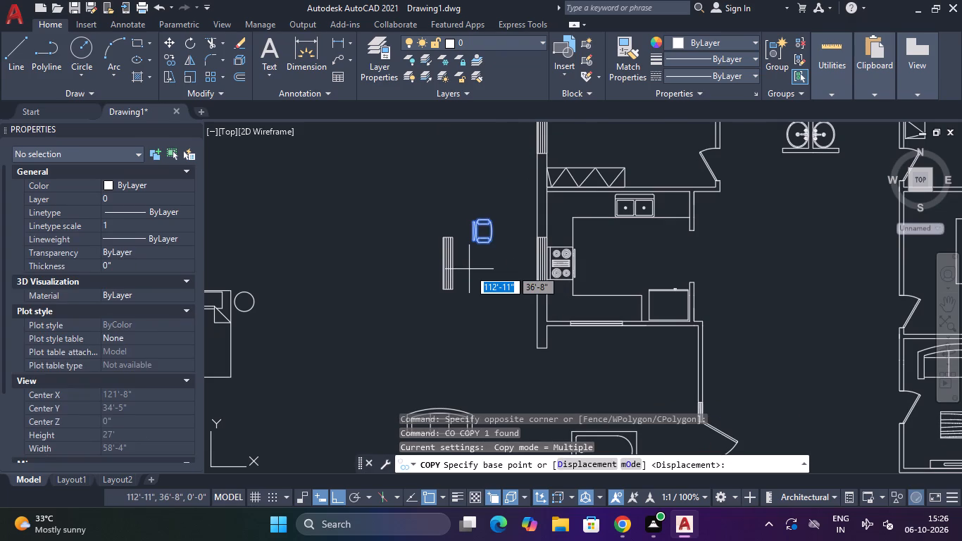
{"action": "left_click", "coordinate": [473, 230]}
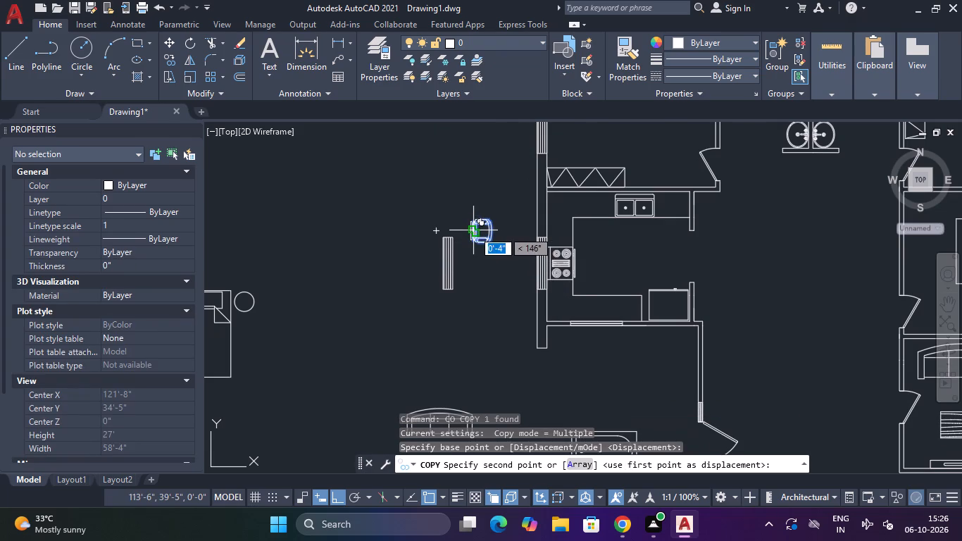
{"action": "type", "text": "A"}
{"action": "key", "text": "space"}
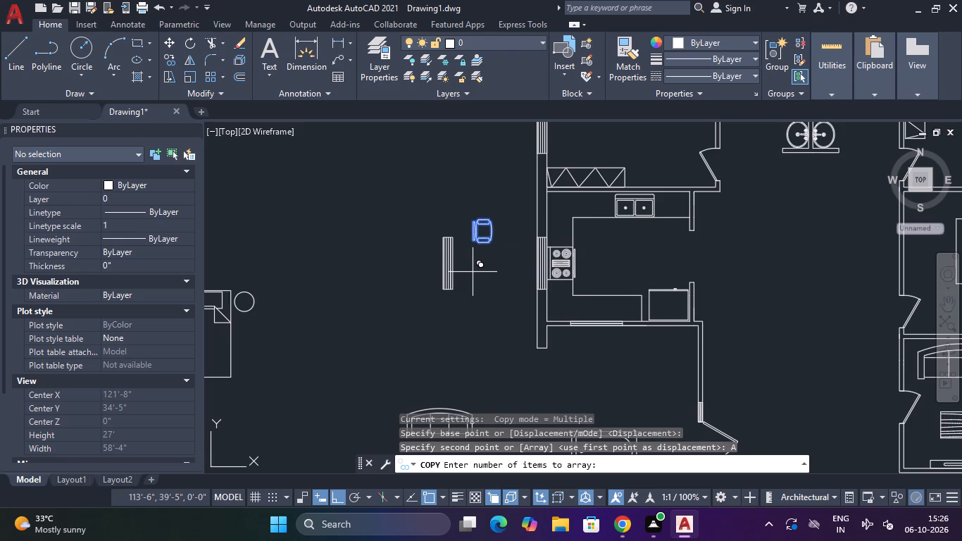
{"action": "key", "text": "3"}
{"action": "key", "text": "Return"}
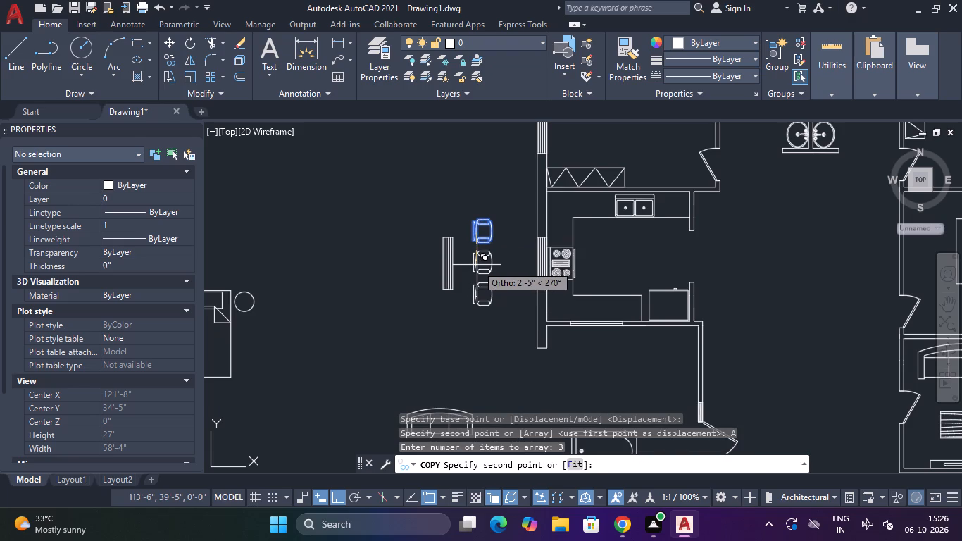
{"action": "type", "text": "F"}
{"action": "key", "text": "space"}
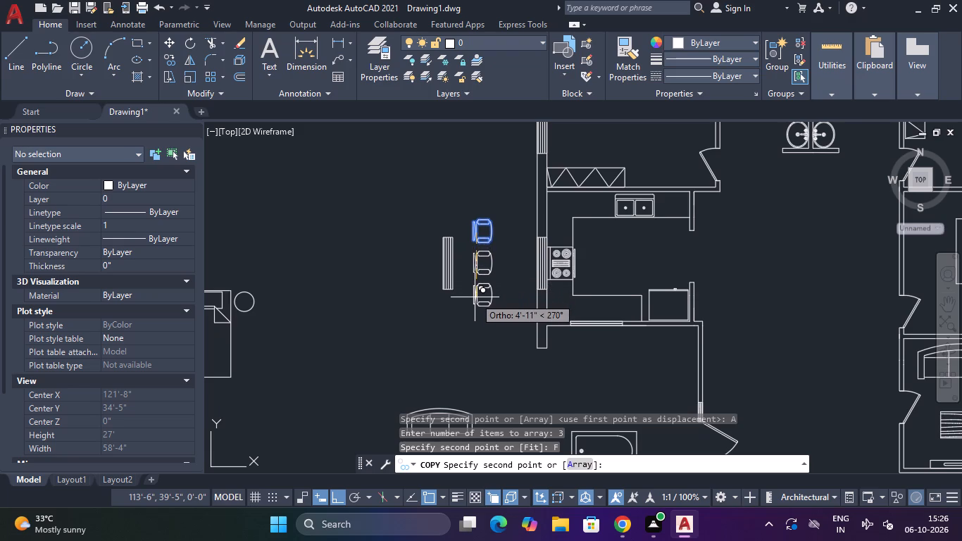
{"action": "left_click", "coordinate": [475, 297]}
{"action": "key", "text": "Escape"}
With ortho off, move the three chairs into the plan's lower-right room, facing the vertical divided piece from the room's open side.
{"action": "left_click_drag", "start_coordinate": [513, 192], "coordinate": [506, 199]}
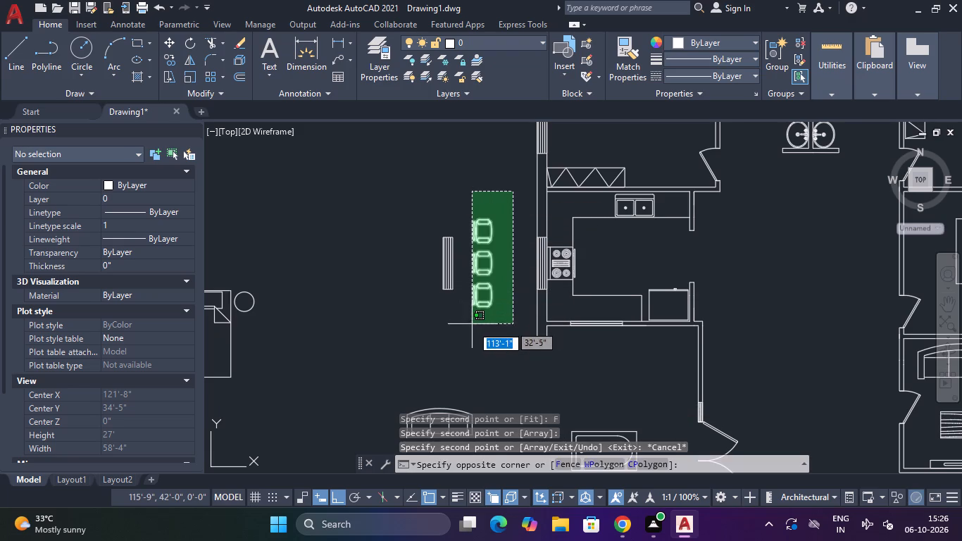
{"action": "left_click", "coordinate": [471, 325]}
{"action": "type", "text": "M"}
{"action": "key", "text": "space"}
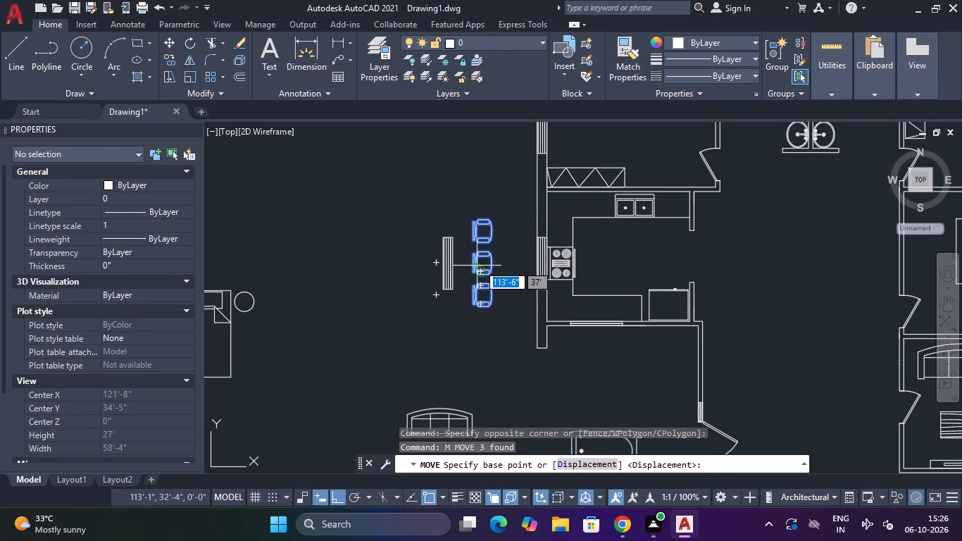
{"action": "left_click", "coordinate": [478, 264]}
{"action": "scroll", "coordinate": [543, 321], "scroll_direction": "down", "scroll_amount": 2}
{"action": "middle_click_drag", "start_coordinate": [549, 321], "coordinate": [314, 159]}
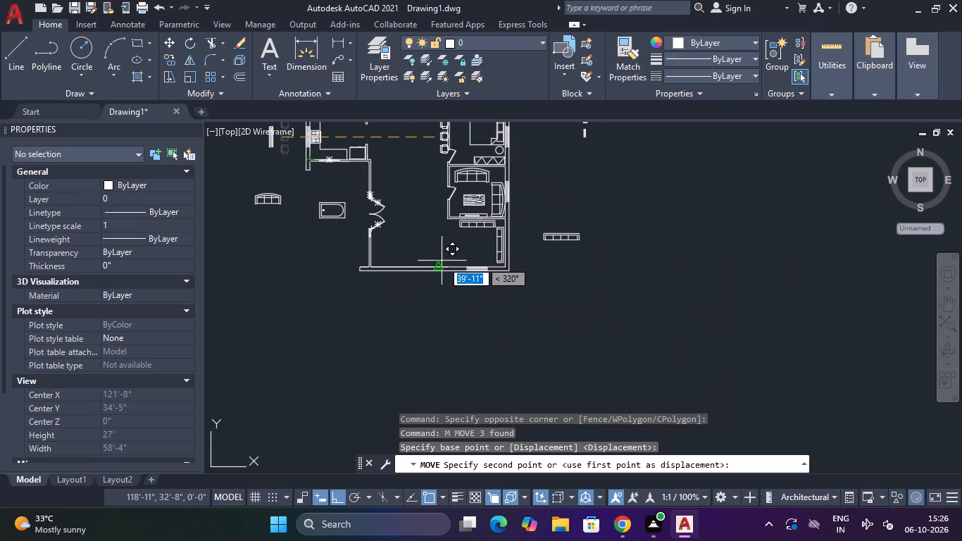
{"action": "key", "text": "F8"}
{"action": "scroll", "coordinate": [451, 240], "scroll_direction": "up", "scroll_amount": 2}
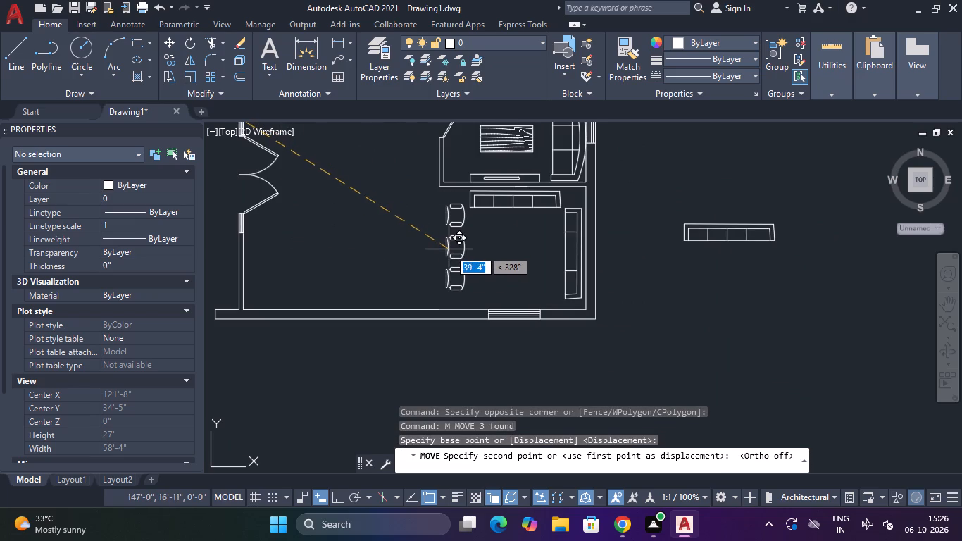
{"action": "scroll", "coordinate": [451, 249], "scroll_direction": "up", "scroll_amount": 1}
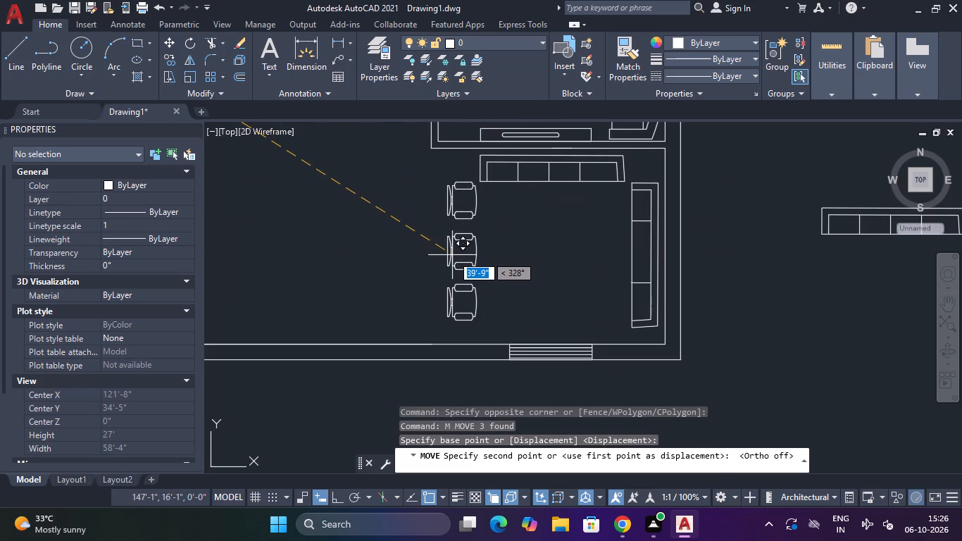
{"action": "left_click", "coordinate": [452, 255]}
{"action": "key", "text": "Escape"}
Erase the lowest of the three desk chairs in the lower-right room.
{"action": "left_click", "coordinate": [482, 285]}
{"action": "left_click", "coordinate": [441, 301]}
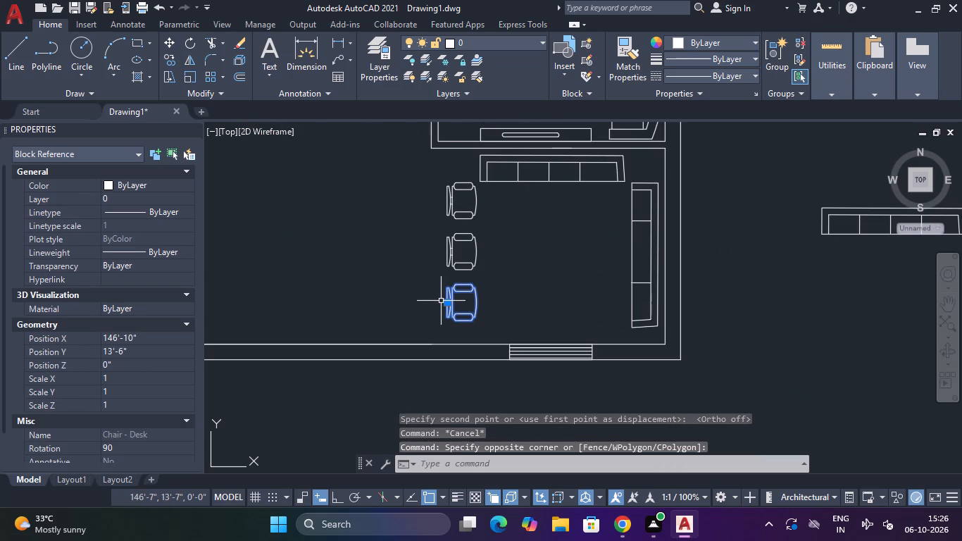
{"action": "key", "text": "Delete"}
Erase the spare bathtub lying outside the plan beside the double entrance door.
{"action": "scroll", "coordinate": [523, 268], "scroll_direction": "down", "scroll_amount": 1}
{"action": "middle_click_drag", "start_coordinate": [523, 268], "coordinate": [520, 255]}
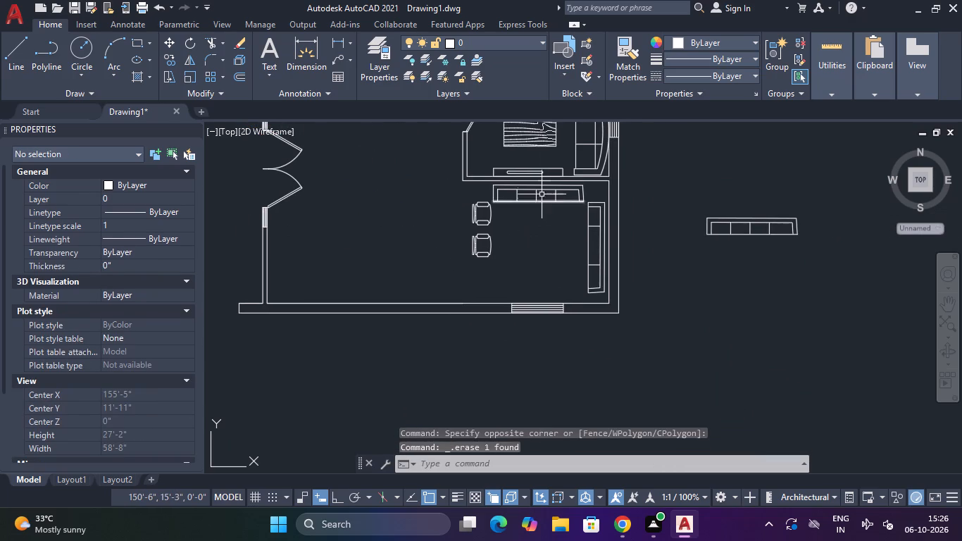
{"action": "scroll", "coordinate": [543, 158], "scroll_direction": "up", "scroll_amount": 1}
{"action": "scroll", "coordinate": [539, 168], "scroll_direction": "down", "scroll_amount": 2}
{"action": "middle_click_drag", "start_coordinate": [549, 237], "coordinate": [554, 236]}
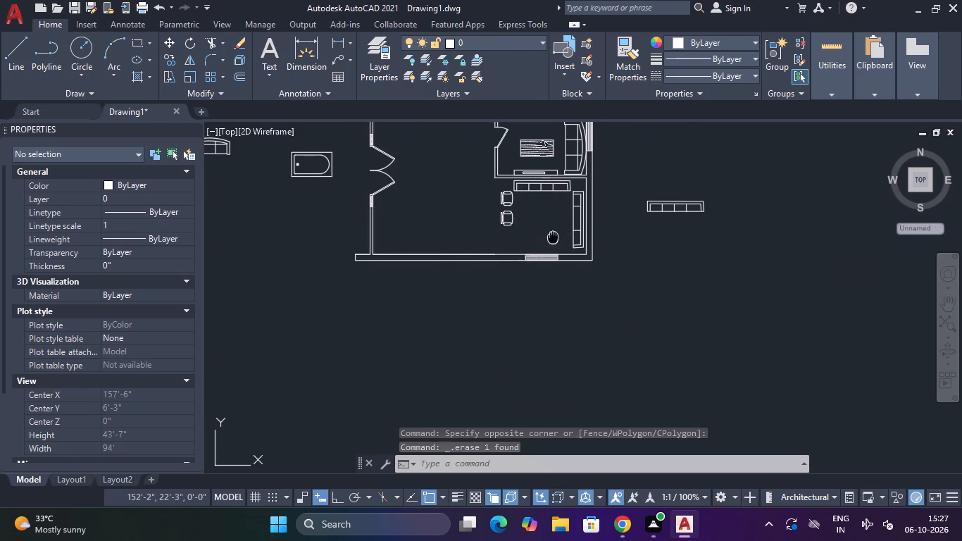
{"action": "middle_click_drag", "start_coordinate": [554, 236], "coordinate": [689, 270]}
{"action": "middle_click_drag", "start_coordinate": [580, 265], "coordinate": [573, 304]}
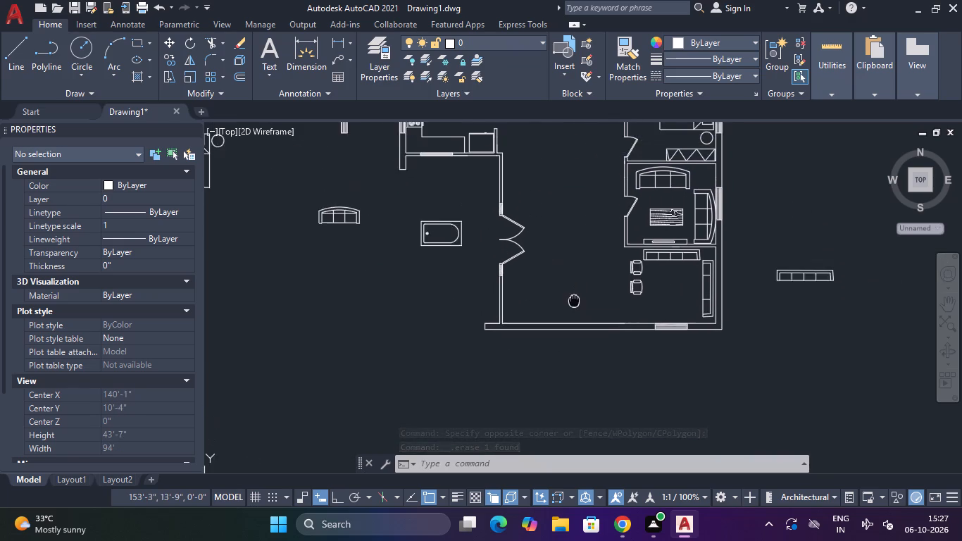
{"action": "middle_click_drag", "start_coordinate": [573, 304], "coordinate": [575, 326]}
{"action": "middle_click_drag", "start_coordinate": [596, 318], "coordinate": [588, 383]}
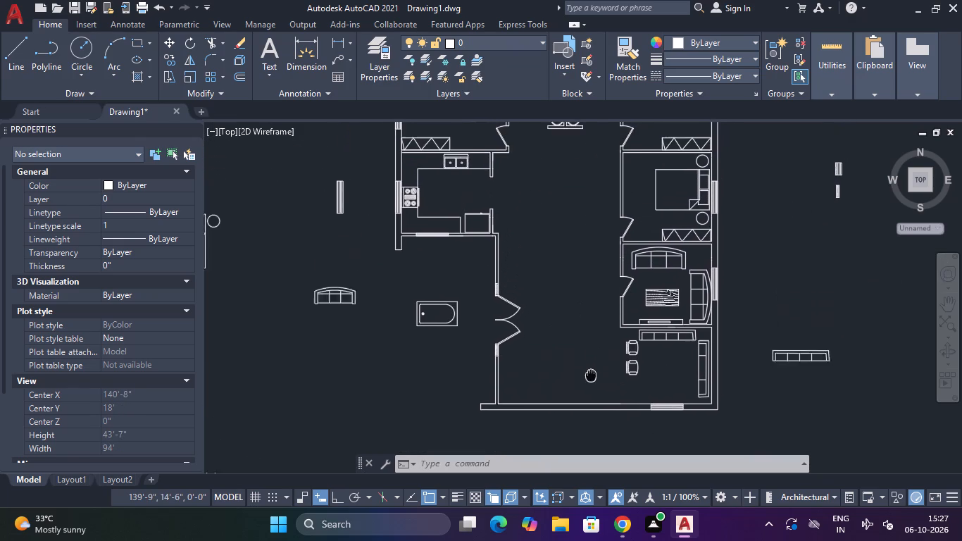
{"action": "middle_click_drag", "start_coordinate": [588, 383], "coordinate": [583, 401]}
{"action": "middle_click_drag", "start_coordinate": [554, 295], "coordinate": [566, 351]}
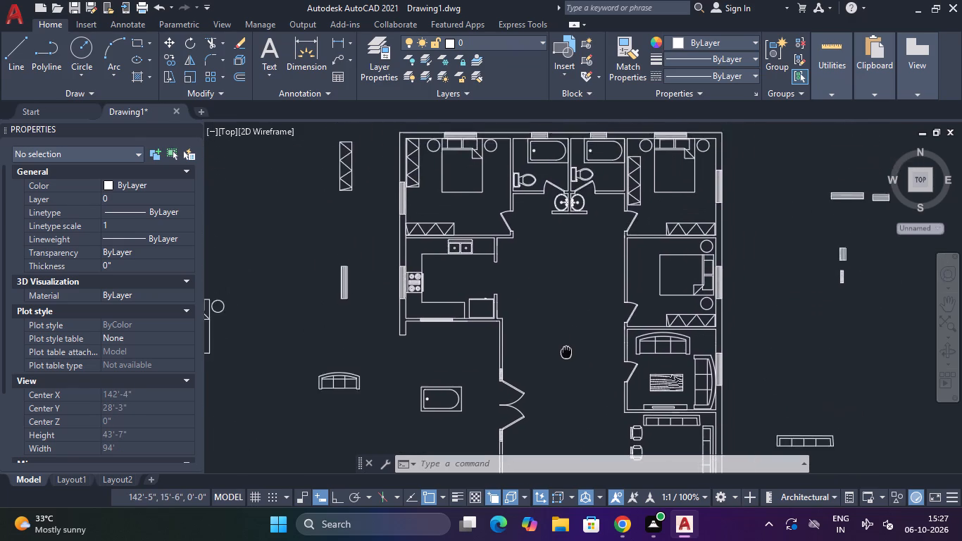
{"action": "middle_click_drag", "start_coordinate": [566, 351], "coordinate": [625, 242]}
{"action": "left_click", "coordinate": [530, 270]}
{"action": "left_click", "coordinate": [474, 328]}
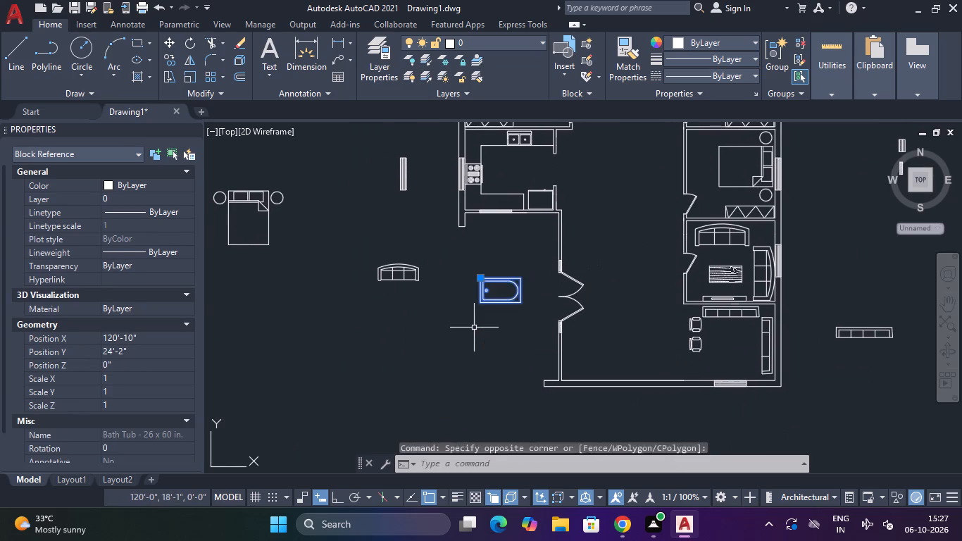
{"action": "key", "text": "Delete"}
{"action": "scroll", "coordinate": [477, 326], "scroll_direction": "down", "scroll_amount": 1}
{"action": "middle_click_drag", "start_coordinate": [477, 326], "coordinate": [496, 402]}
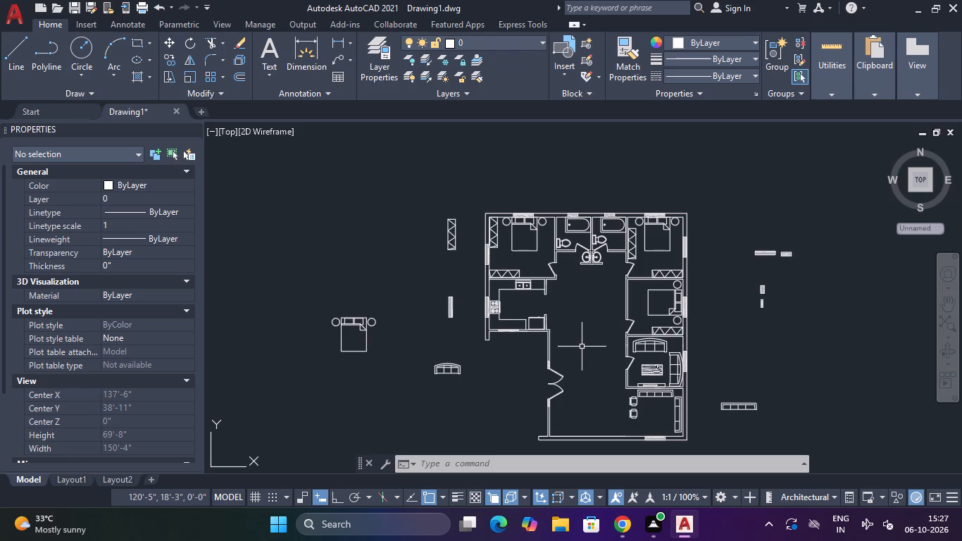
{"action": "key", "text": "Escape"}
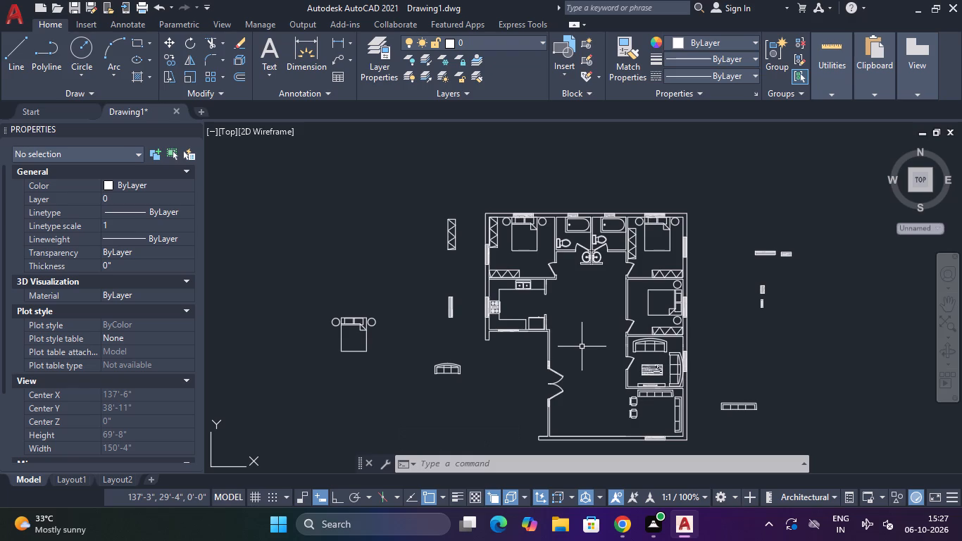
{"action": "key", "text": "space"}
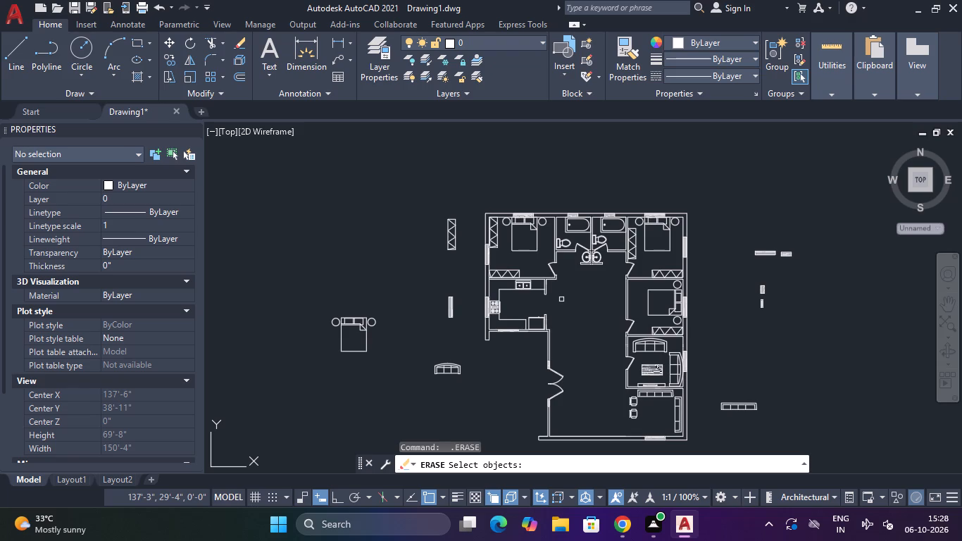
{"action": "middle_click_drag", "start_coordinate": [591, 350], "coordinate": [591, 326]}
Open DesignCenter and look through the blocks in House Designer.dwg for further pieces for the plan.
{"action": "key", "text": "ctrl+2"}
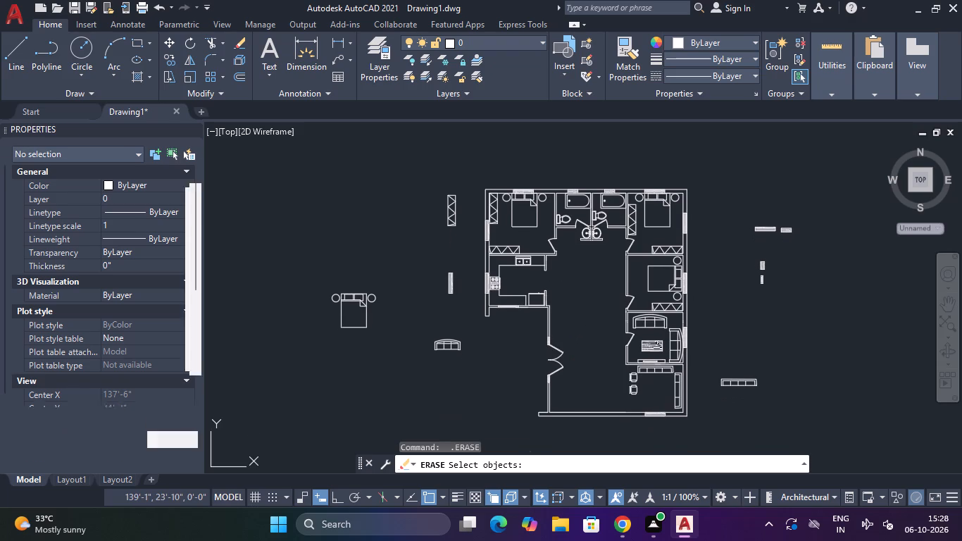
{"action": "scroll", "coordinate": [56, 202], "scroll_direction": "down", "scroll_amount": 4}
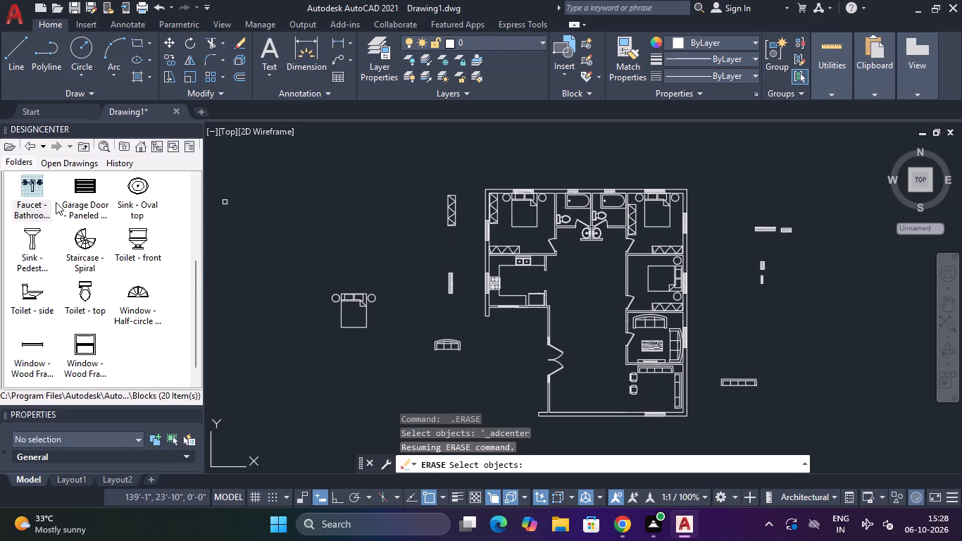
{"action": "scroll", "coordinate": [57, 204], "scroll_direction": "up", "scroll_amount": 4}
{"action": "left_click", "coordinate": [85, 150]}
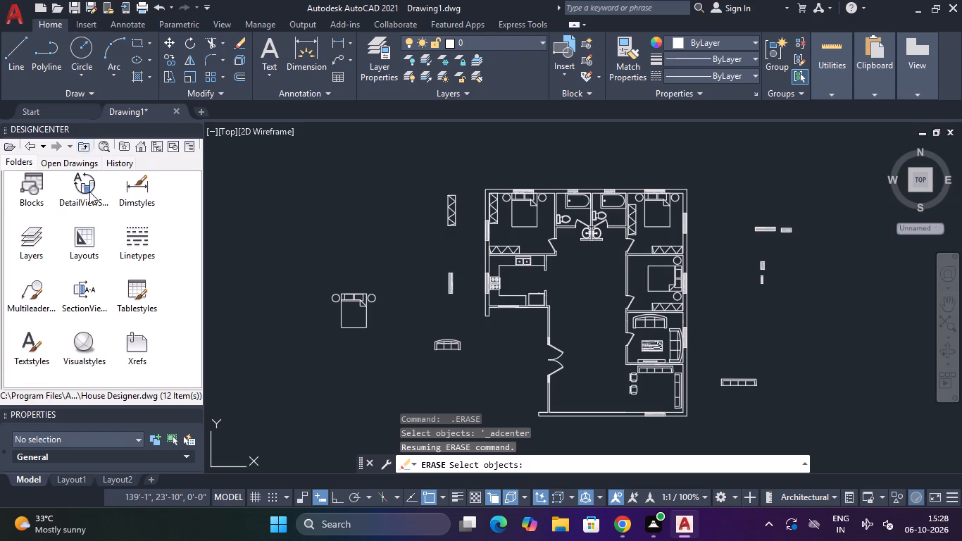
{"action": "left_click", "coordinate": [81, 144]}
{"action": "double_click", "coordinate": [129, 297]}
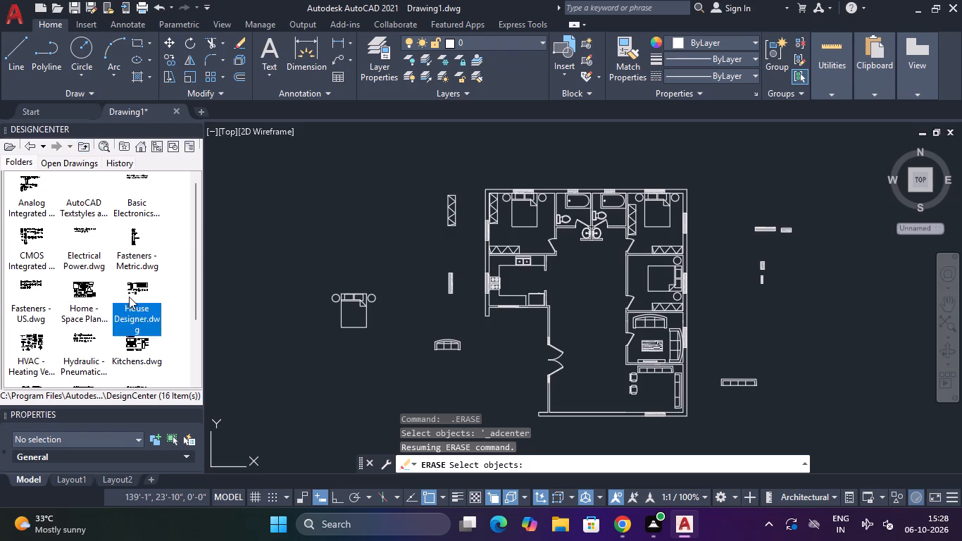
{"action": "double_click", "coordinate": [40, 192]}
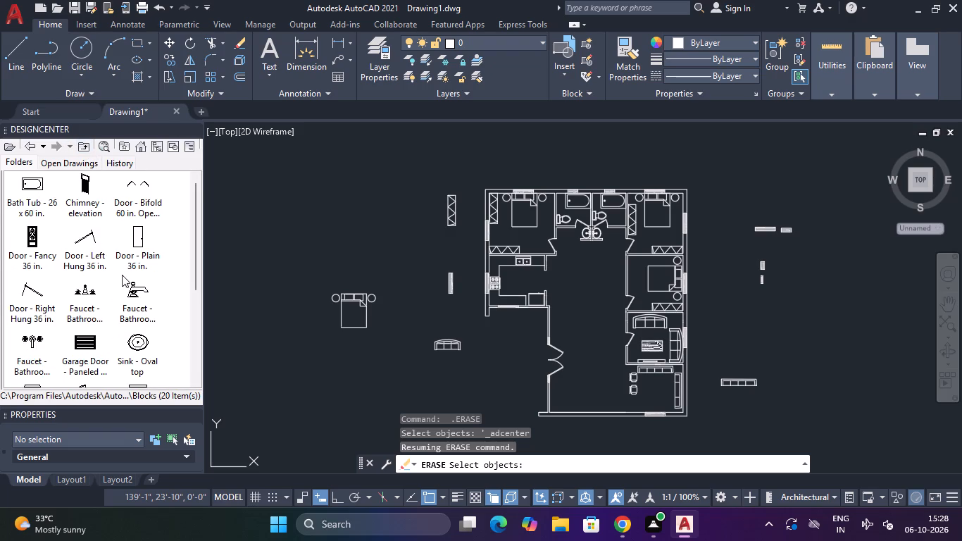
{"action": "scroll", "coordinate": [122, 275], "scroll_direction": "down", "scroll_amount": 3}
{"action": "scroll", "coordinate": [122, 275], "scroll_direction": "up", "scroll_amount": 3}
Look through the furniture blocks in Home - Space Planner.dwg for further pieces for the plan.
{"action": "left_click", "coordinate": [84, 148]}
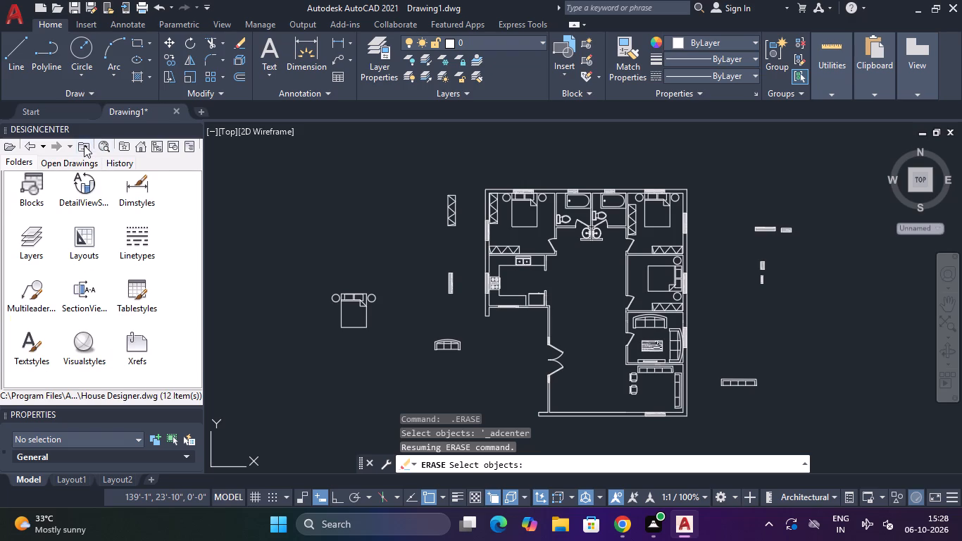
{"action": "left_click", "coordinate": [84, 145]}
{"action": "double_click", "coordinate": [82, 288]}
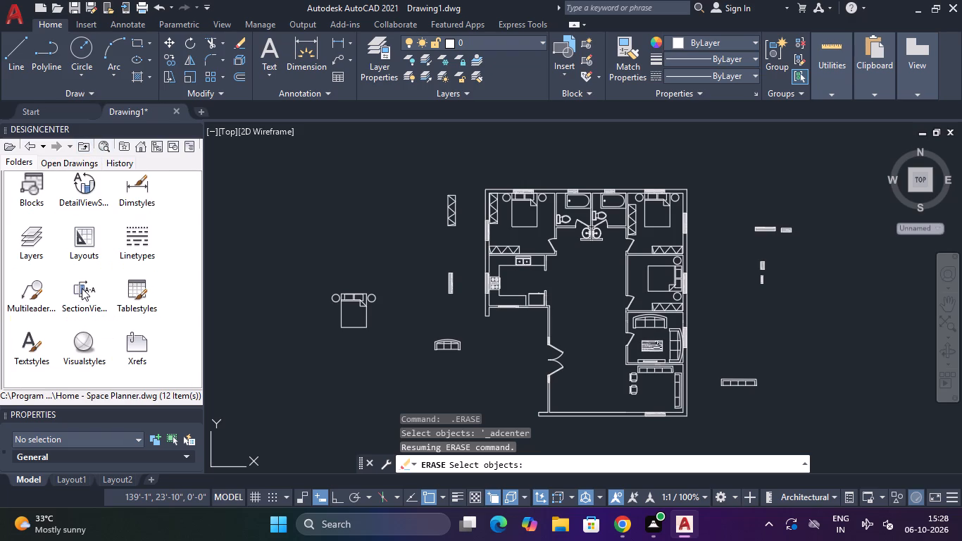
{"action": "double_click", "coordinate": [44, 194]}
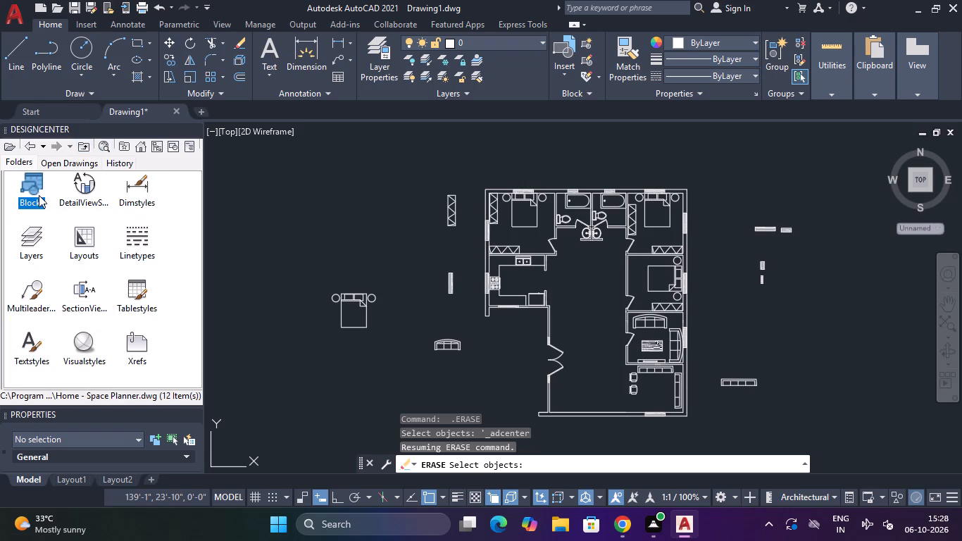
{"action": "double_click", "coordinate": [39, 192]}
{"action": "scroll", "coordinate": [80, 223], "scroll_direction": "down", "scroll_amount": 3}
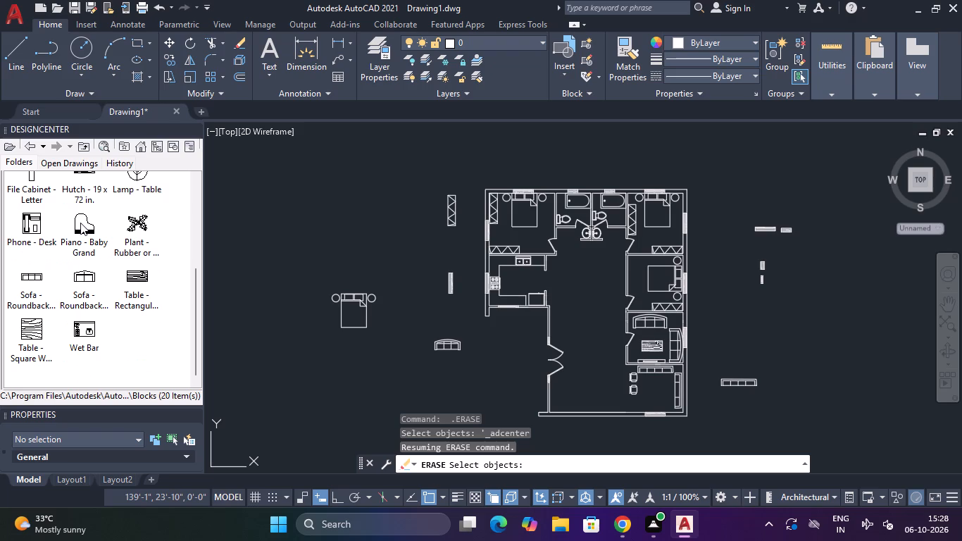
{"action": "scroll", "coordinate": [84, 284], "scroll_direction": "up", "scroll_amount": 3}
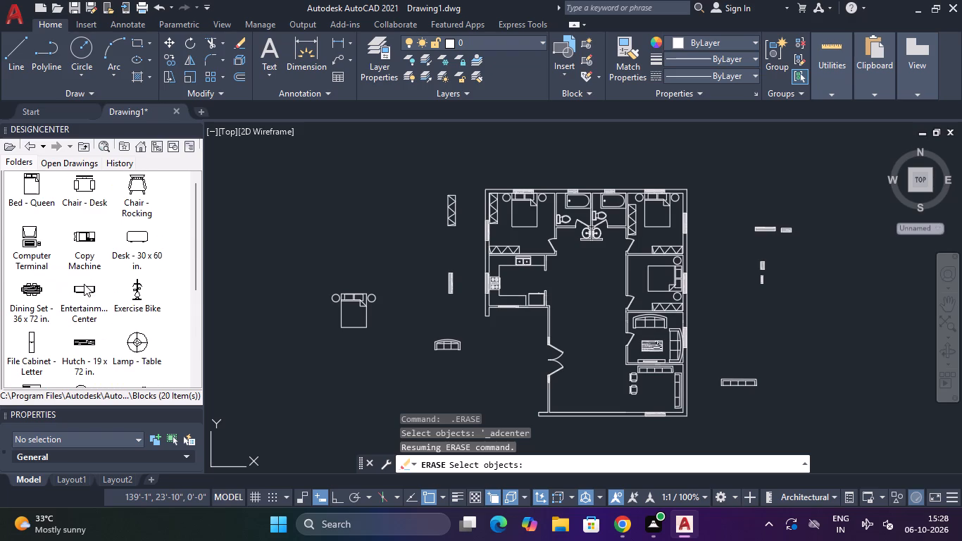
{"action": "scroll", "coordinate": [84, 284], "scroll_direction": "up", "scroll_amount": 3}
{"action": "scroll", "coordinate": [87, 260], "scroll_direction": "down", "scroll_amount": 1}
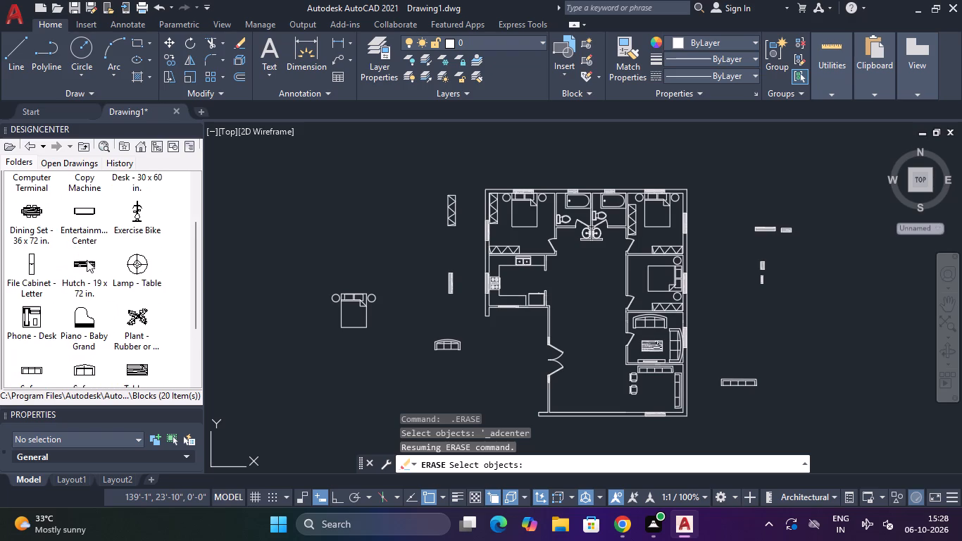
{"action": "scroll", "coordinate": [87, 260], "scroll_direction": "down", "scroll_amount": 3}
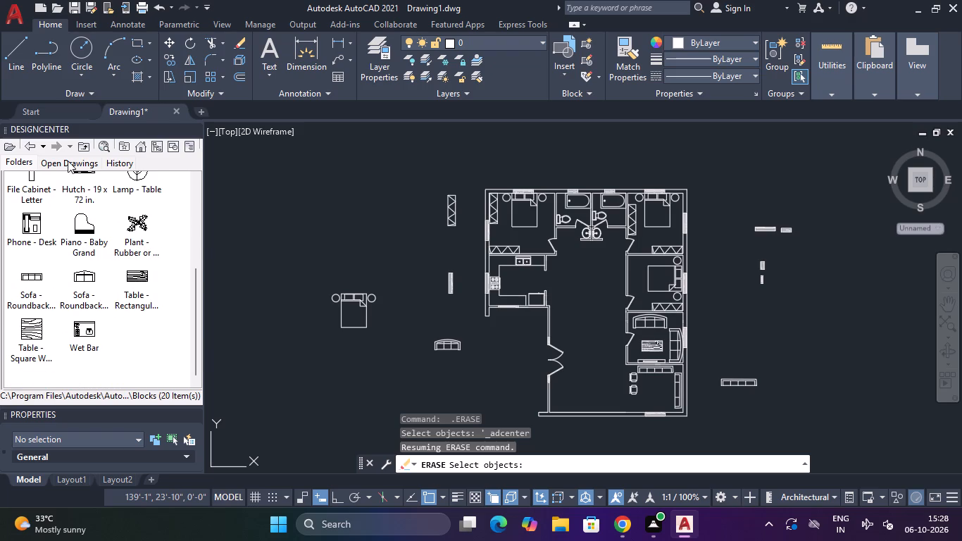
Look through the blocks in Kitchens.dwg for a kitchen piece to add to the drawing.
{"action": "left_click", "coordinate": [83, 147]}
{"action": "left_click", "coordinate": [83, 147]}
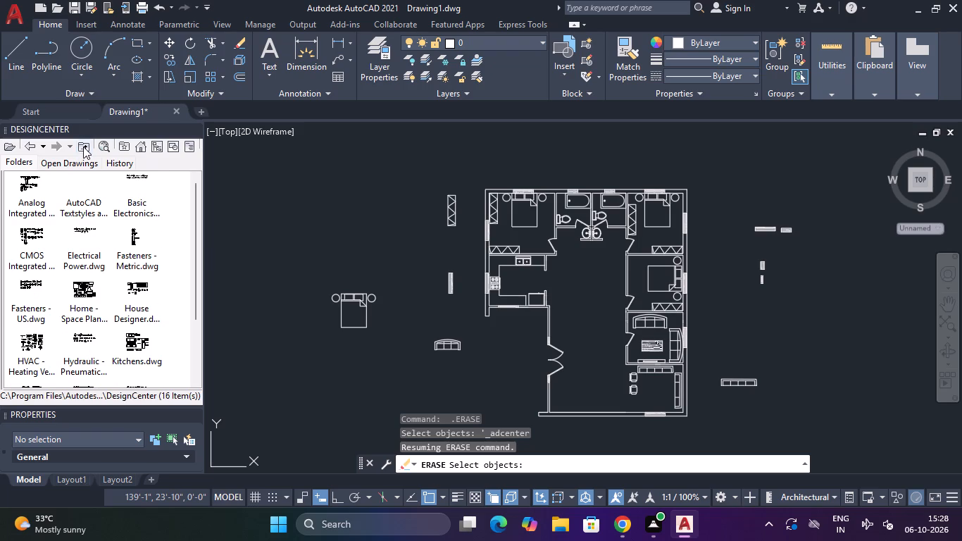
{"action": "left_click", "coordinate": [123, 338]}
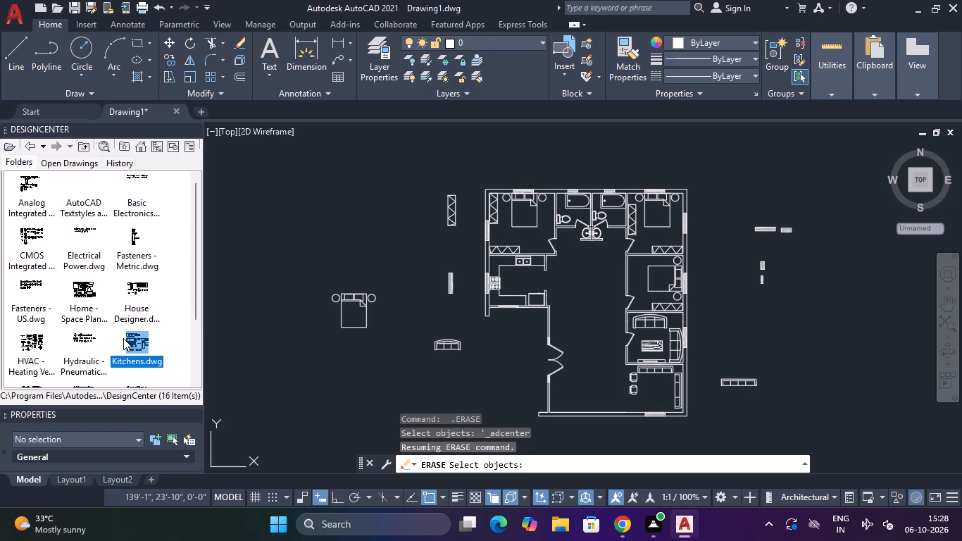
{"action": "left_click", "coordinate": [123, 338]}
{"action": "double_click", "coordinate": [135, 333]}
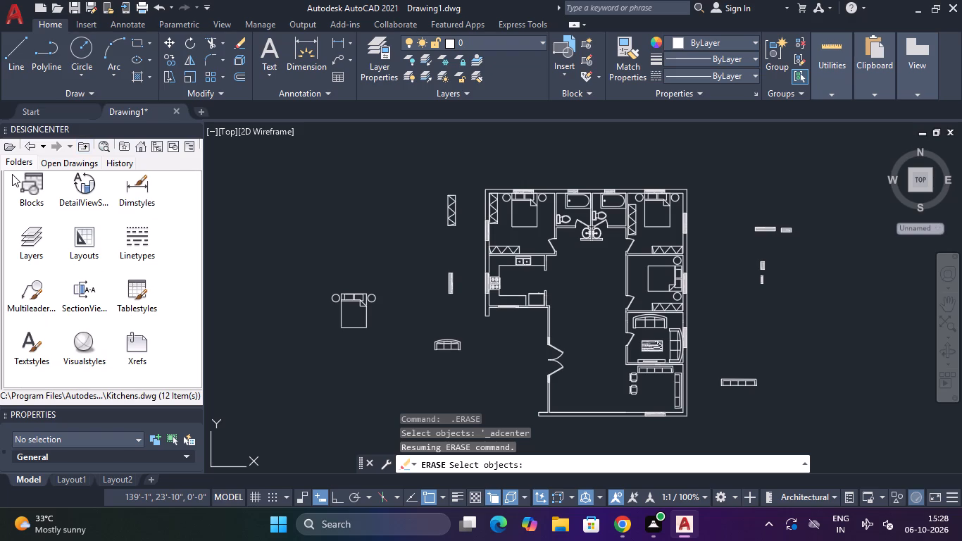
{"action": "double_click", "coordinate": [25, 192]}
{"action": "scroll", "coordinate": [92, 259], "scroll_direction": "down", "scroll_amount": 1}
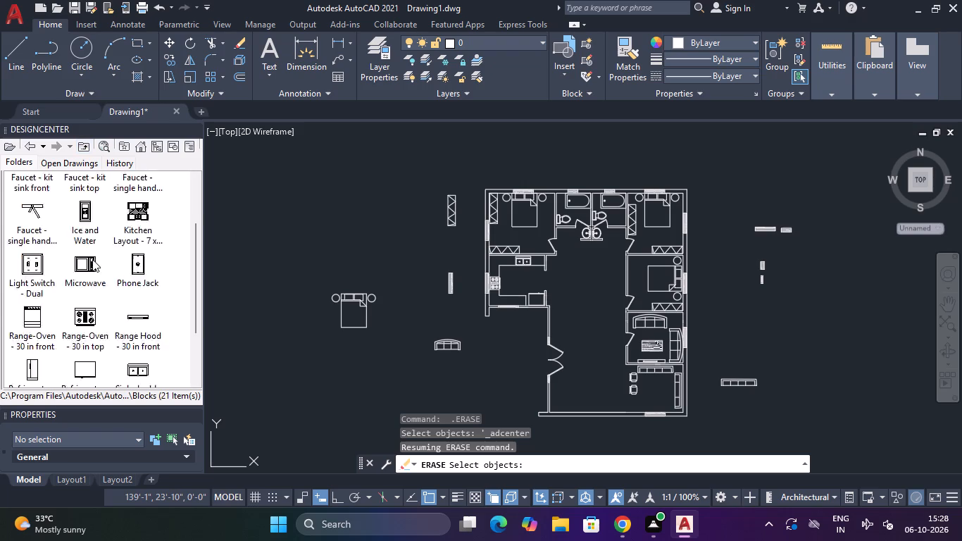
{"action": "scroll", "coordinate": [92, 259], "scroll_direction": "down", "scroll_amount": 4}
{"action": "scroll", "coordinate": [87, 263], "scroll_direction": "up", "scroll_amount": 3}
{"action": "scroll", "coordinate": [87, 263], "scroll_direction": "down", "scroll_amount": 2}
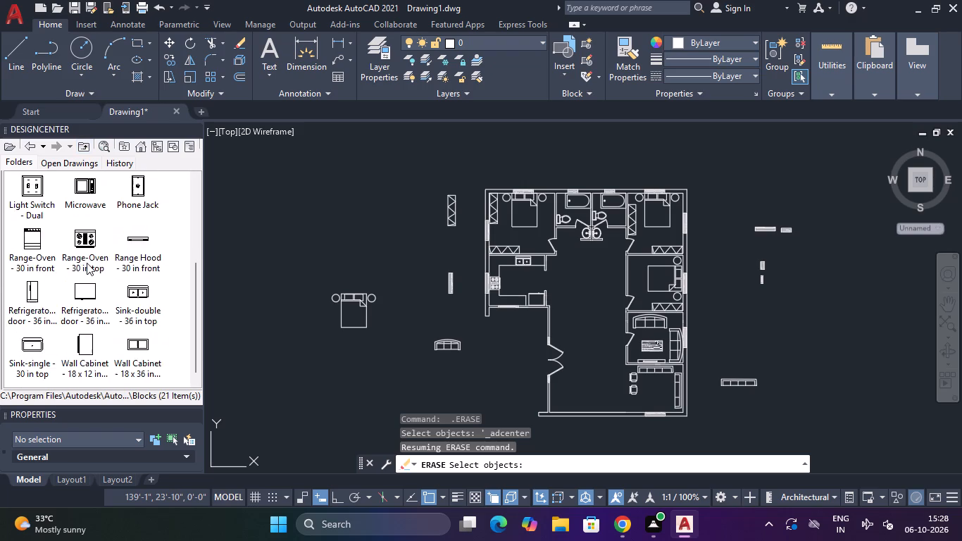
{"action": "scroll", "coordinate": [87, 263], "scroll_direction": "down", "scroll_amount": 2}
{"action": "scroll", "coordinate": [87, 263], "scroll_direction": "up", "scroll_amount": 4}
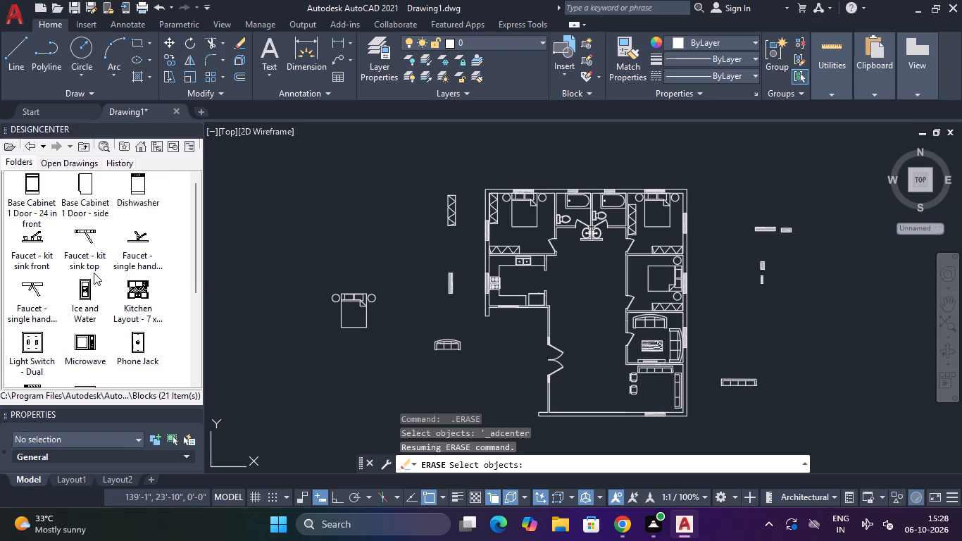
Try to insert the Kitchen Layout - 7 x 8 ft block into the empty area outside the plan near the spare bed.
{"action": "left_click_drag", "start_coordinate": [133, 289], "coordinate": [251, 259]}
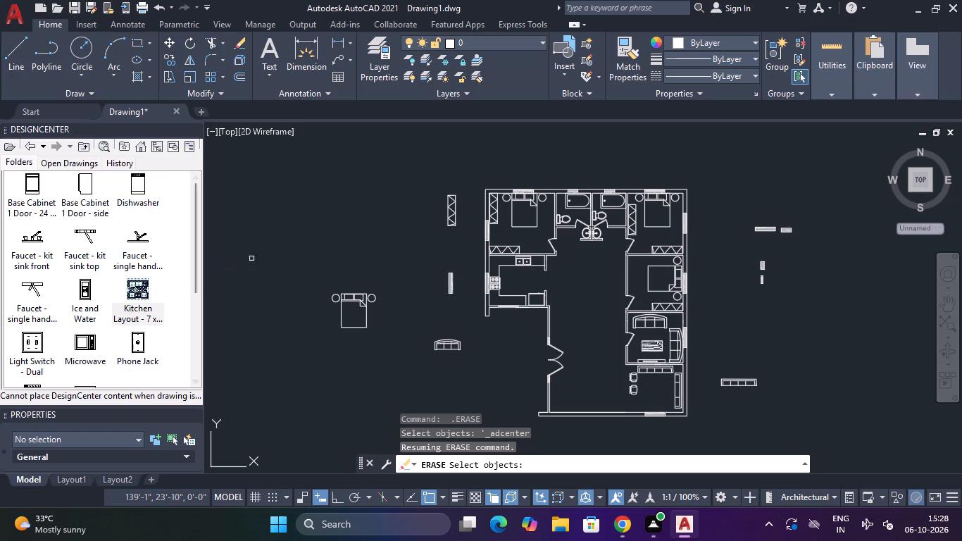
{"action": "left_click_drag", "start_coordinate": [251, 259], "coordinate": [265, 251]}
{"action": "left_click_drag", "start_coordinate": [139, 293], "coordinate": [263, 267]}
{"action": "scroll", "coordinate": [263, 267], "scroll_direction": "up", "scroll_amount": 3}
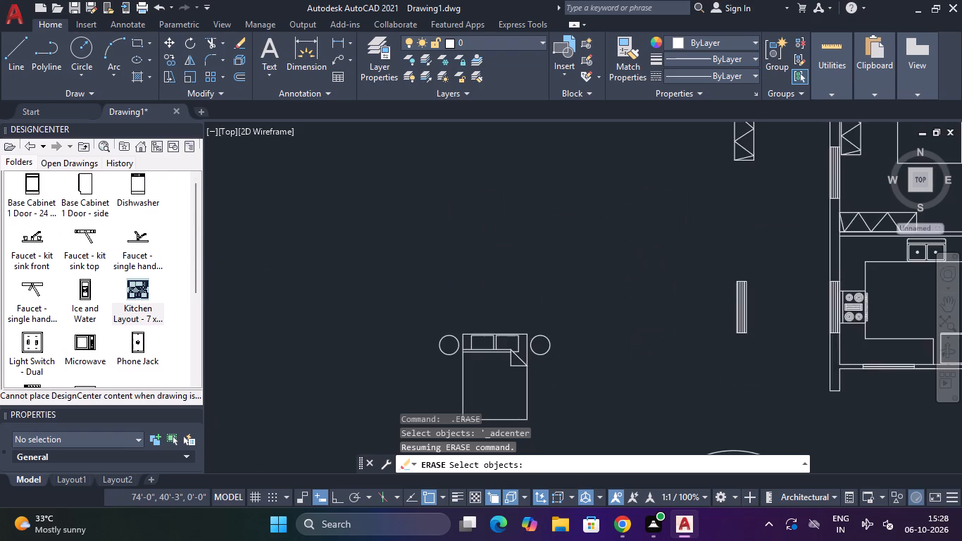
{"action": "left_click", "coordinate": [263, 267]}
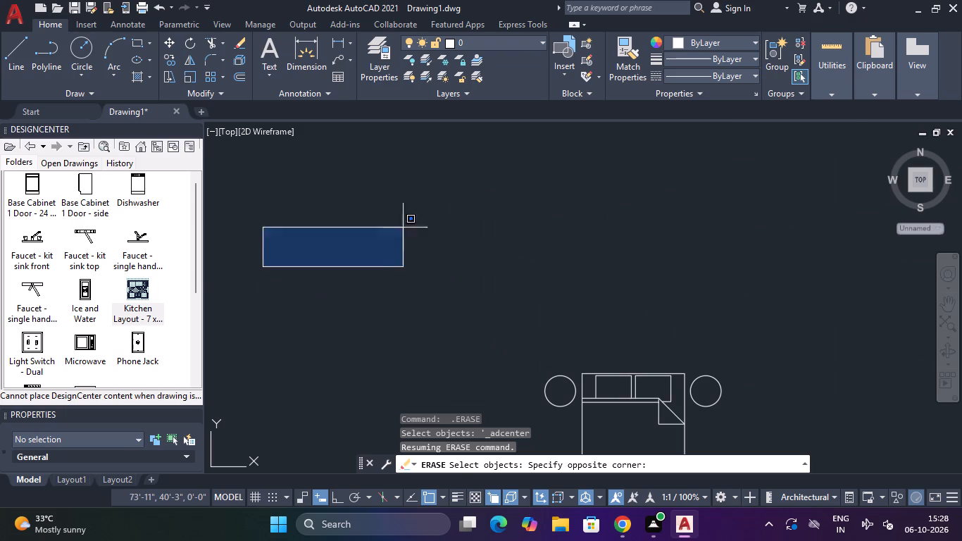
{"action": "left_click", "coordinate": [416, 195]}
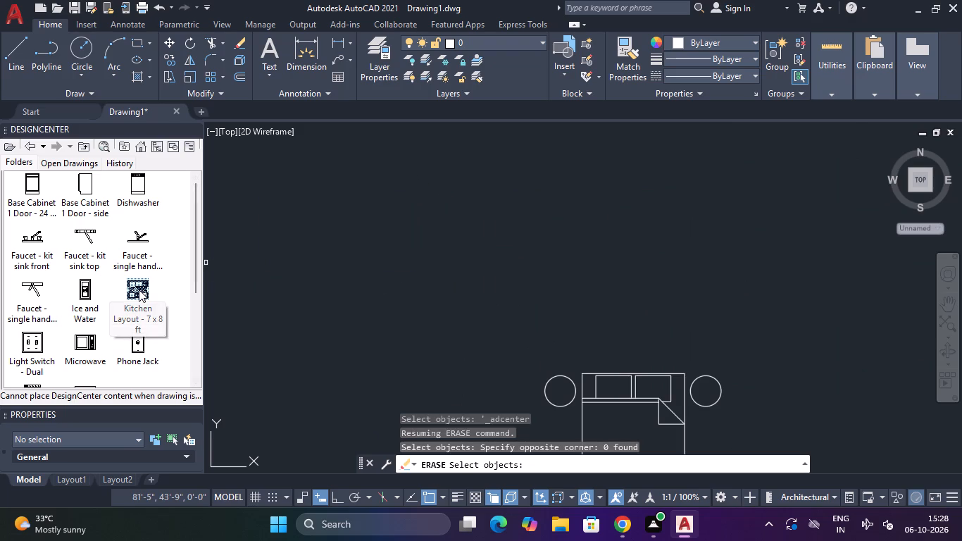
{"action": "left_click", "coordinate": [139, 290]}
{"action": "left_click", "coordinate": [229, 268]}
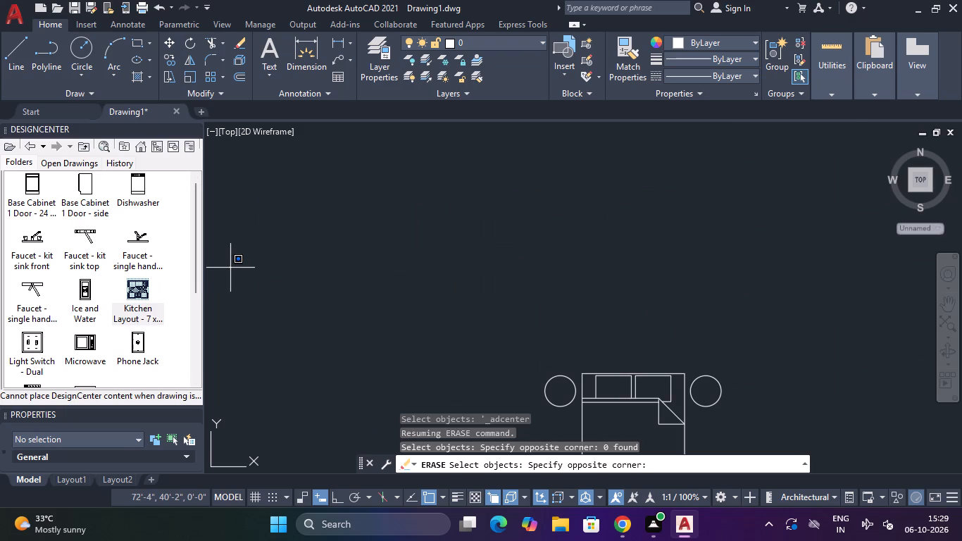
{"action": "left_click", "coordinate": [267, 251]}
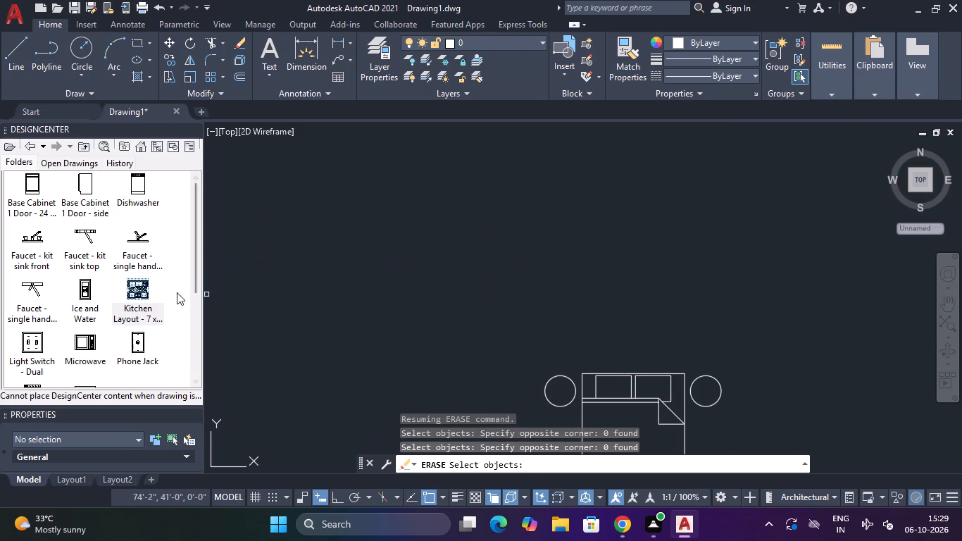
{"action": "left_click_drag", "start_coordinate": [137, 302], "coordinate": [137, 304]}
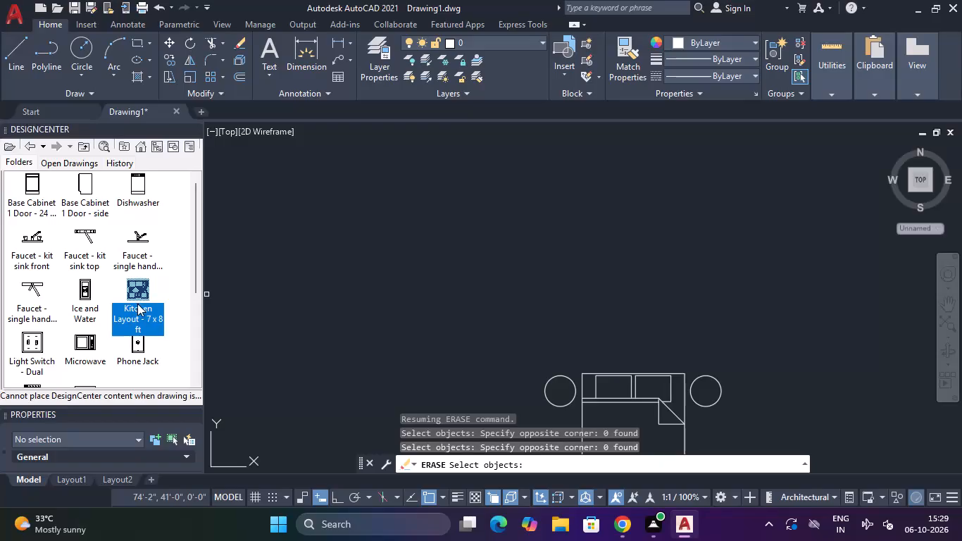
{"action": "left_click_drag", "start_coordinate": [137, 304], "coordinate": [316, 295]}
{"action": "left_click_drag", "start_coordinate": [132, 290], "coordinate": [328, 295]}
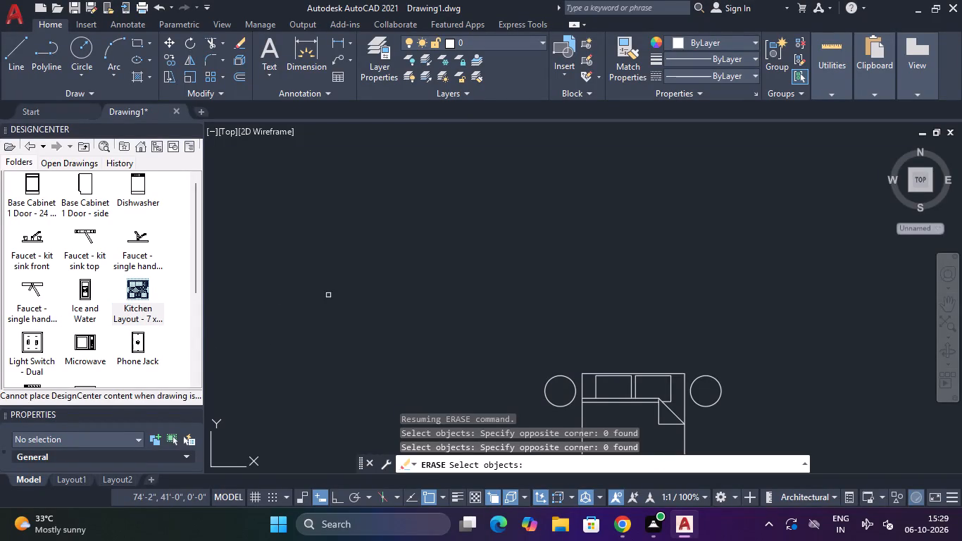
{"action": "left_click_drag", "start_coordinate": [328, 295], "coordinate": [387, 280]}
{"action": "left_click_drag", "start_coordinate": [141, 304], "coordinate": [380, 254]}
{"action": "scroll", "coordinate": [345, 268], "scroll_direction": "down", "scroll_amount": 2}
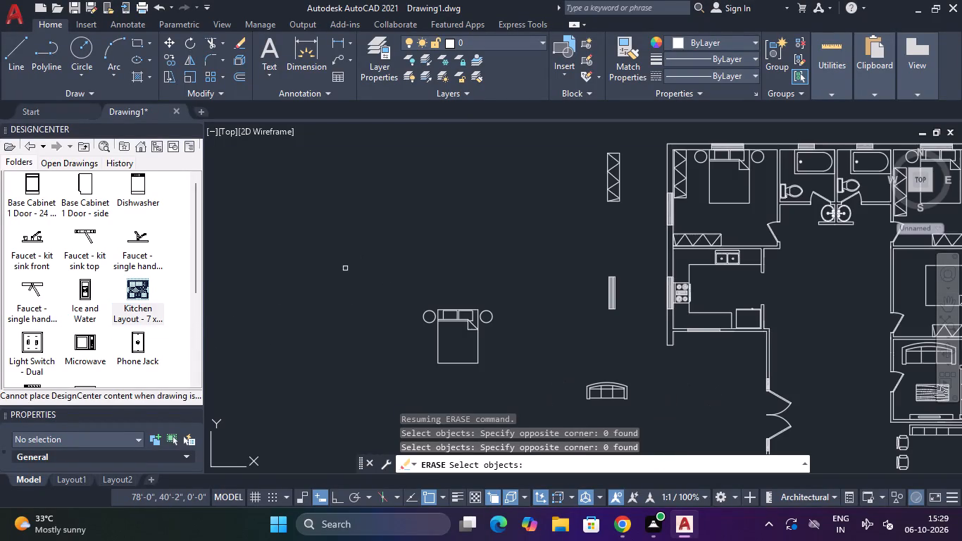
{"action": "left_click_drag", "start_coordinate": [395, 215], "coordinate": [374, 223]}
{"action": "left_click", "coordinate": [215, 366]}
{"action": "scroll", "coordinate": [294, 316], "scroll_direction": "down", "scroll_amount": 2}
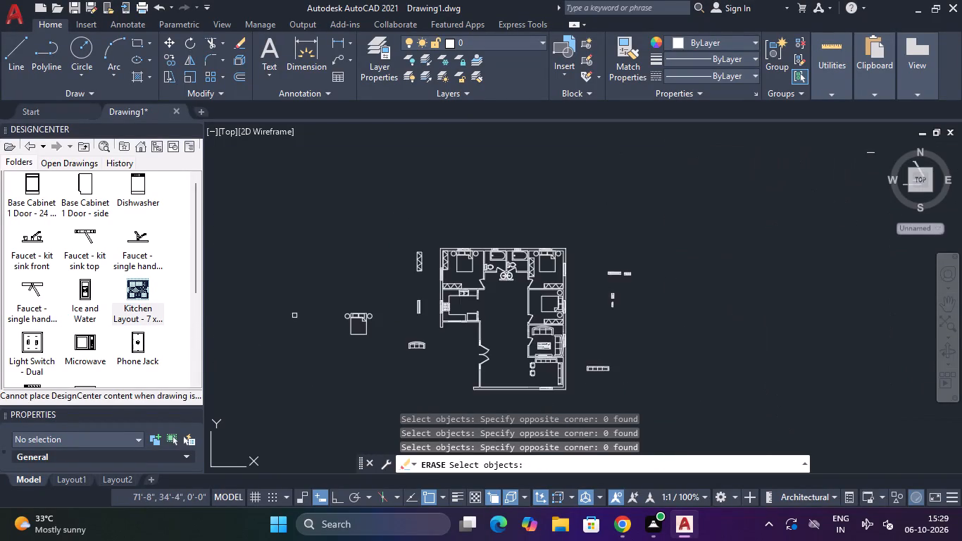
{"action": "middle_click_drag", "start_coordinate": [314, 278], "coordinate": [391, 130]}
Look through the remaining blocks in Kitchens.dwg and the blocks in House Designer.dwg for further pieces for the plan.
{"action": "scroll", "coordinate": [112, 251], "scroll_direction": "down", "scroll_amount": 3}
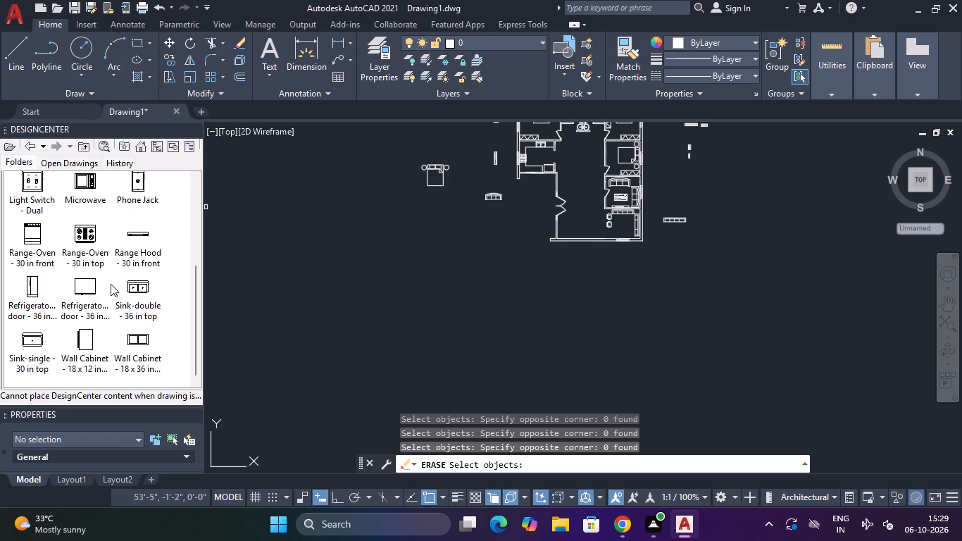
{"action": "scroll", "coordinate": [111, 284], "scroll_direction": "down", "scroll_amount": 3}
{"action": "scroll", "coordinate": [114, 297], "scroll_direction": "up", "scroll_amount": 5}
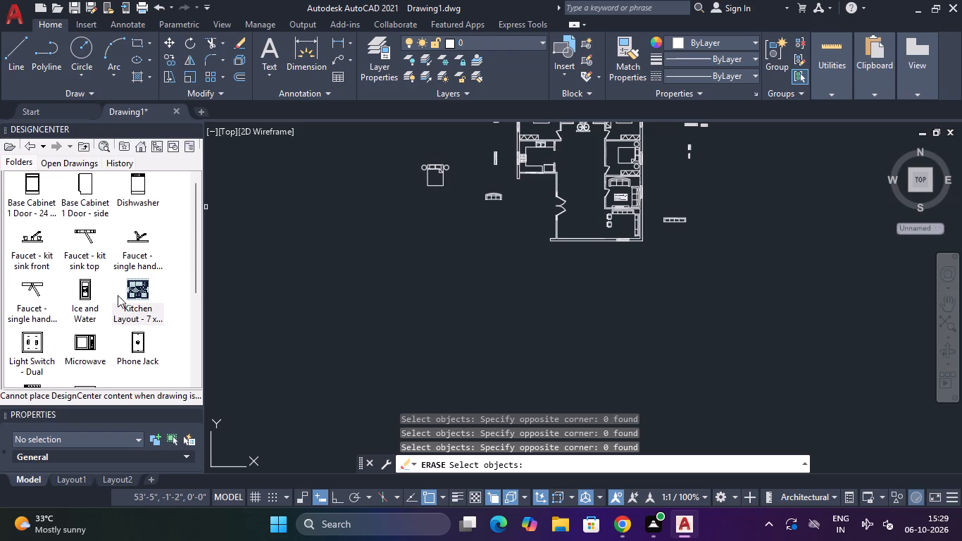
{"action": "left_click", "coordinate": [86, 147]}
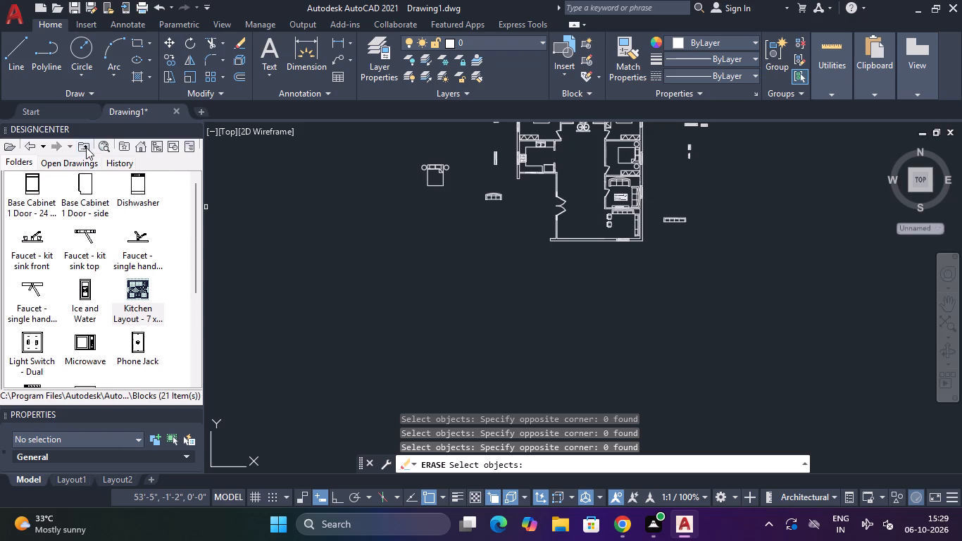
{"action": "left_click", "coordinate": [80, 154]}
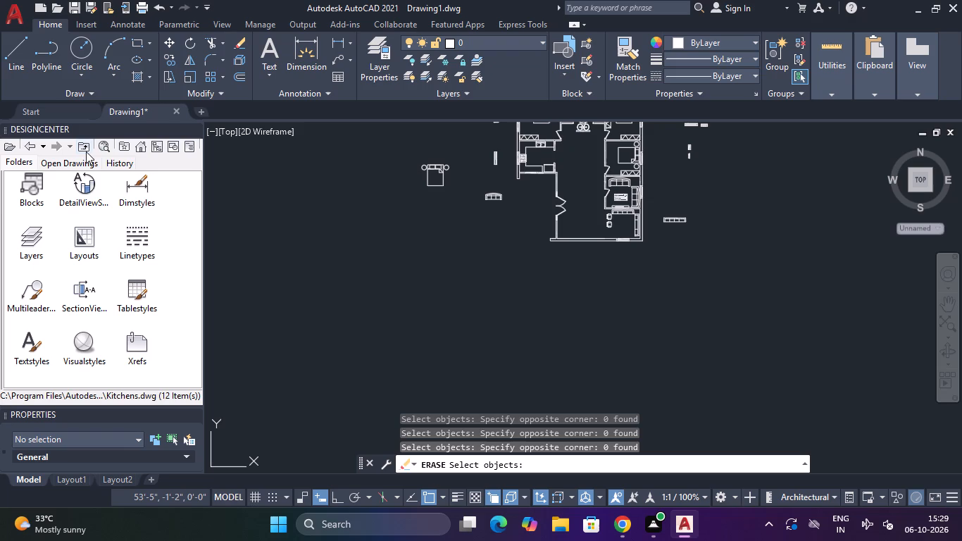
{"action": "left_click", "coordinate": [86, 151]}
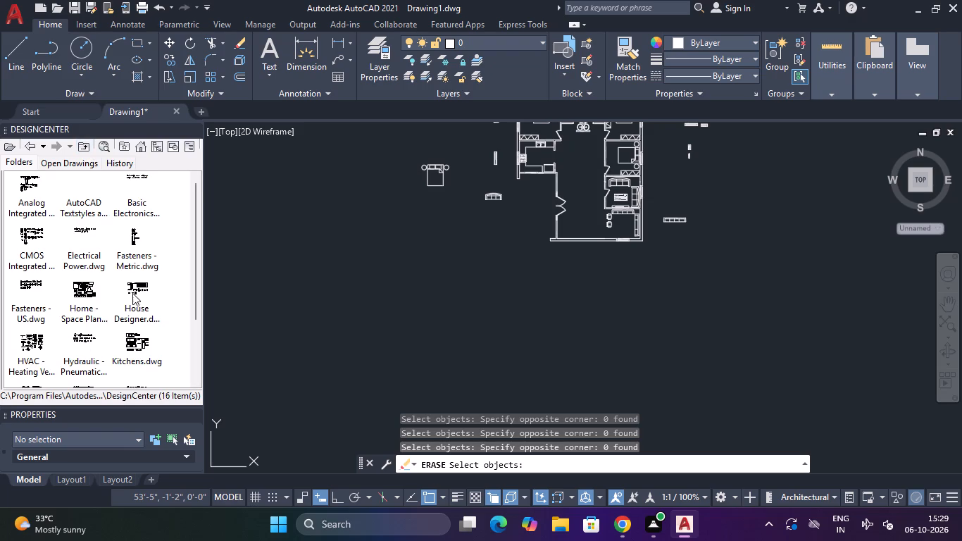
{"action": "double_click", "coordinate": [137, 293]}
{"action": "double_click", "coordinate": [27, 190]}
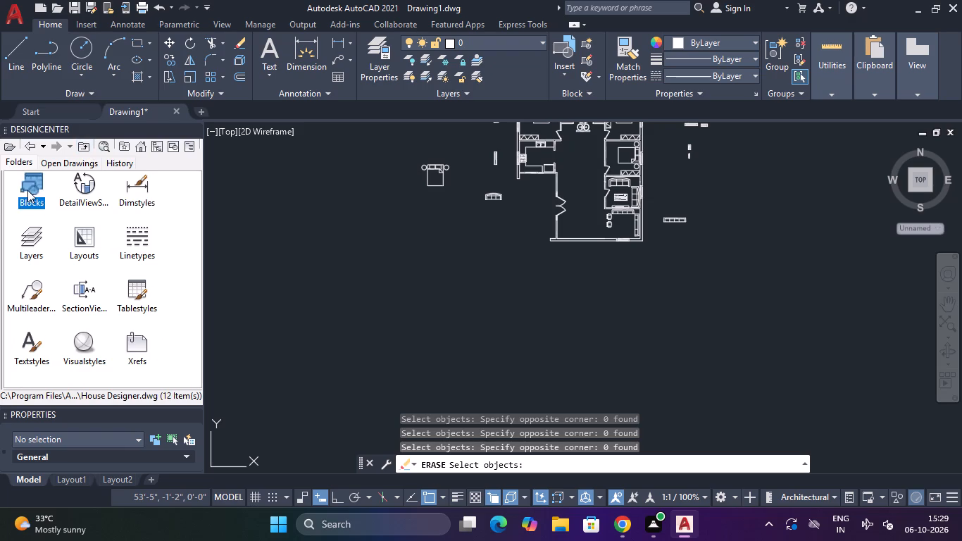
{"action": "scroll", "coordinate": [94, 212], "scroll_direction": "down", "scroll_amount": 2}
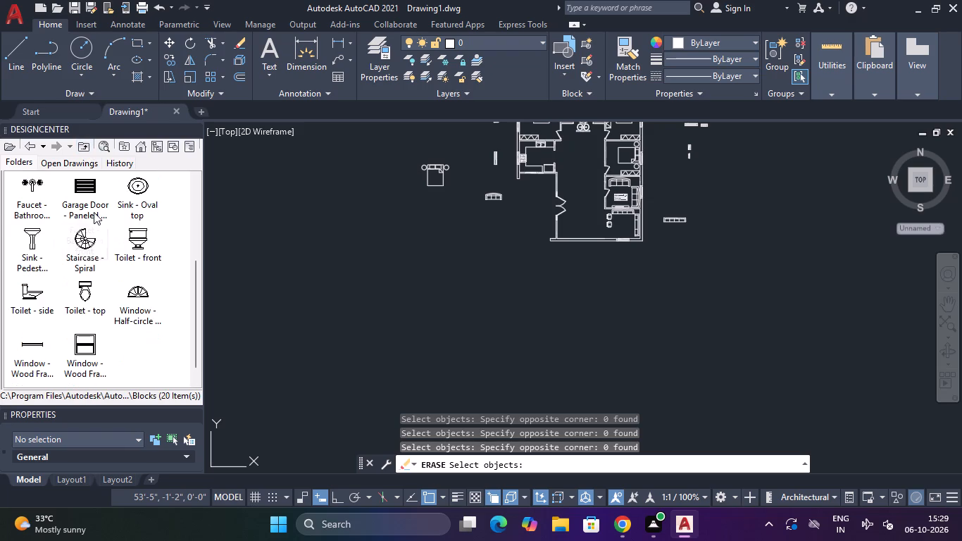
{"action": "scroll", "coordinate": [94, 212], "scroll_direction": "down", "scroll_amount": 2}
Open the block collection of Home - Space Planner.dwg in DesignCenter.
{"action": "left_click", "coordinate": [83, 151]}
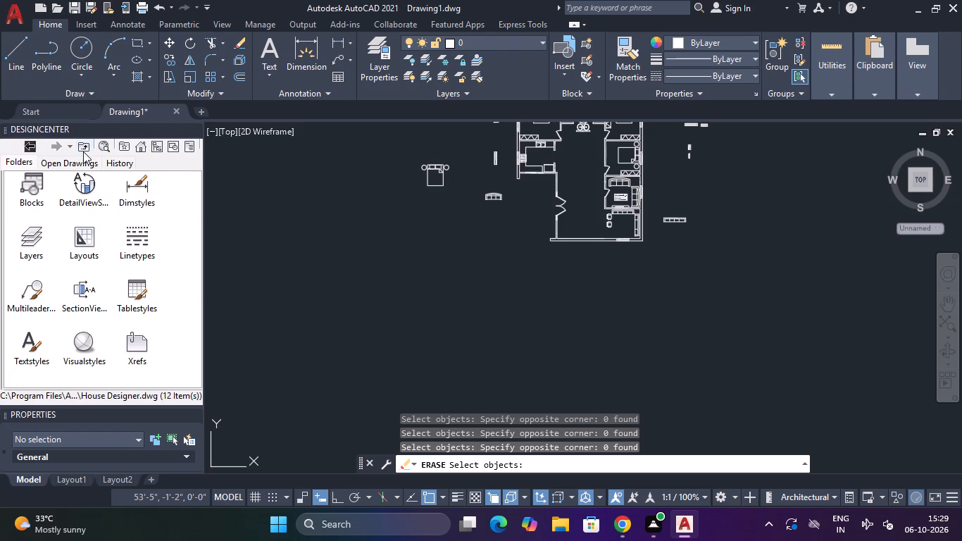
{"action": "left_click", "coordinate": [86, 150]}
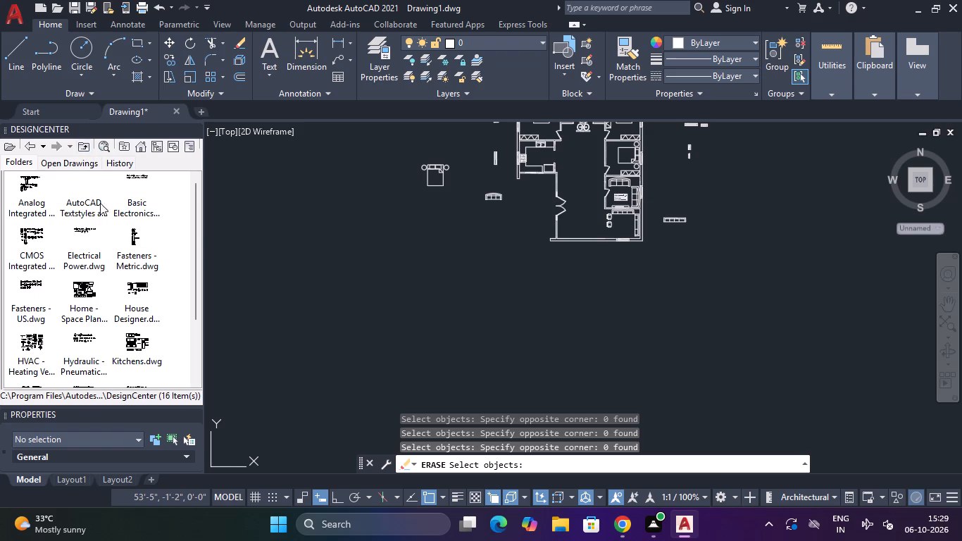
{"action": "double_click", "coordinate": [93, 287]}
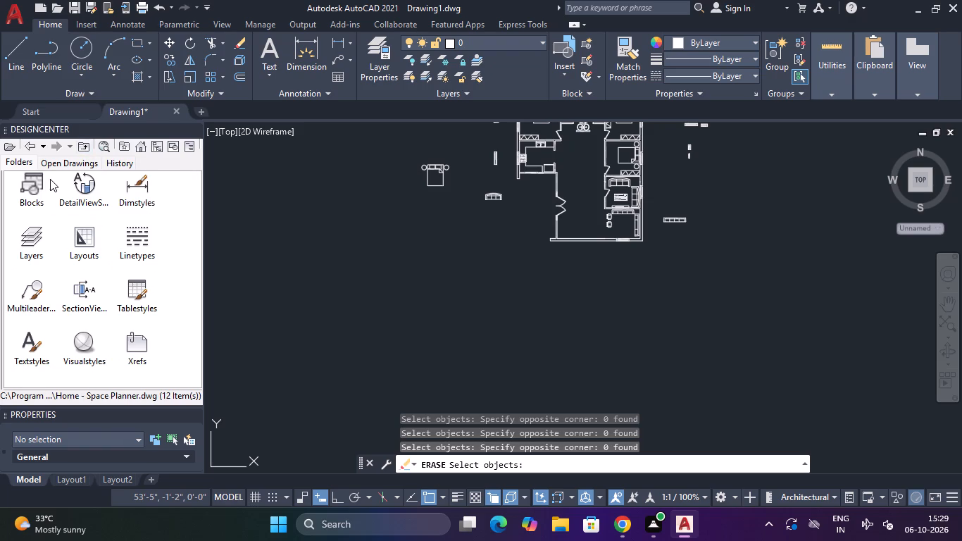
{"action": "double_click", "coordinate": [35, 187]}
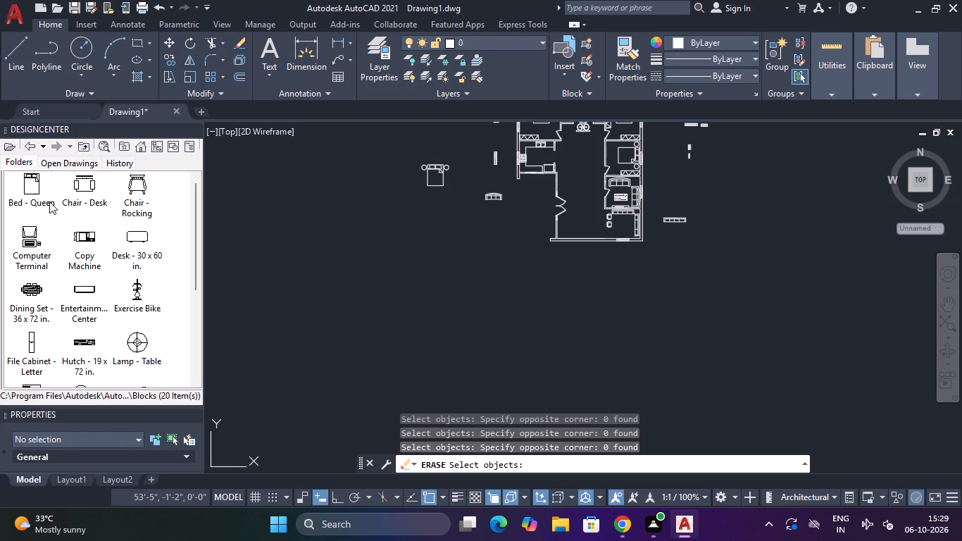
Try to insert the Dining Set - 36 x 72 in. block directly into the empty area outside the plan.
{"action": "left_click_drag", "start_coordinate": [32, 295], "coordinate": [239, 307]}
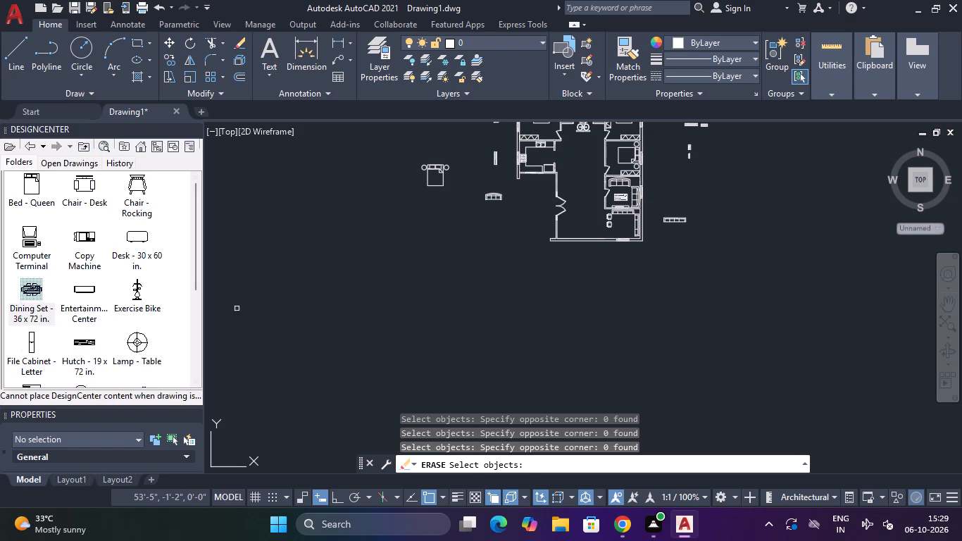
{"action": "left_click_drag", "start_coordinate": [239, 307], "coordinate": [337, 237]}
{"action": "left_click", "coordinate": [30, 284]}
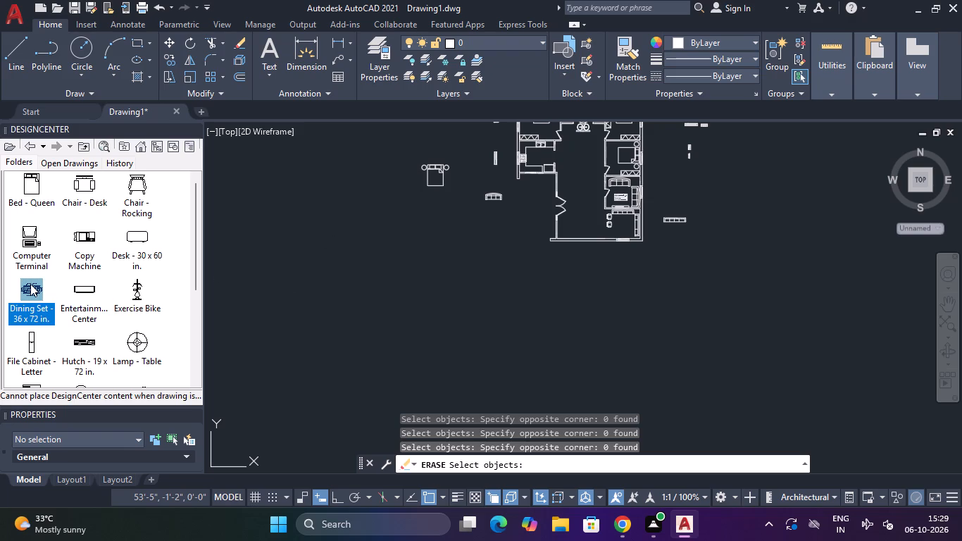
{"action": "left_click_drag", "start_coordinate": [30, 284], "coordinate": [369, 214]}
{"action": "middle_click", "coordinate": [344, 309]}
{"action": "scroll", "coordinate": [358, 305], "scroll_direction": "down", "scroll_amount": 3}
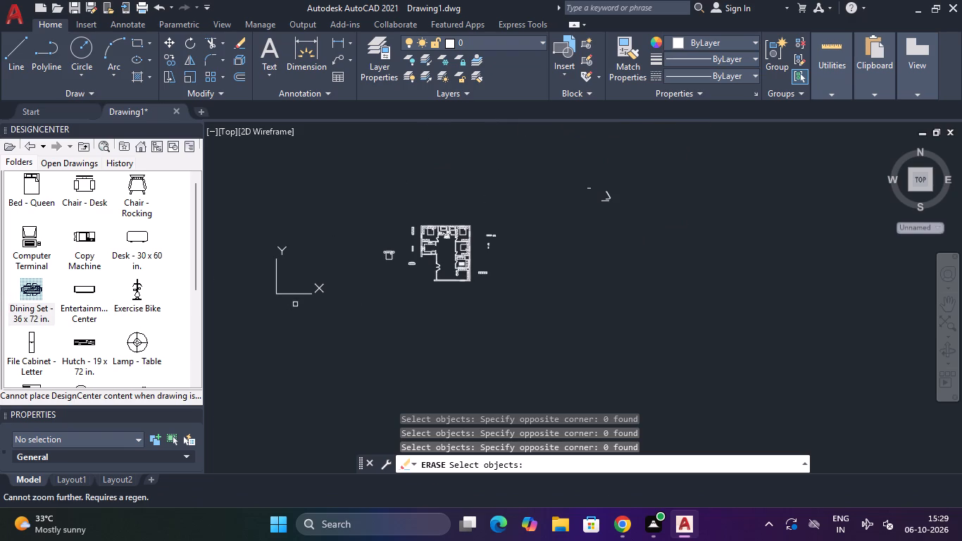
End the running Erase command and paste a copy of the Dining Set - 36 x 72 in. block above the spare bed outside the plan.
{"action": "right_click", "coordinate": [27, 294]}
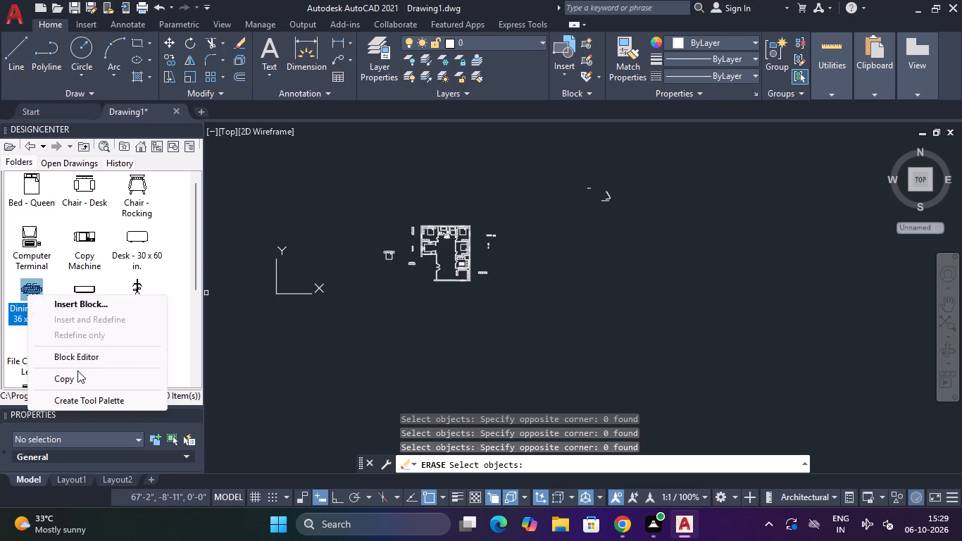
{"action": "left_click", "coordinate": [77, 380]}
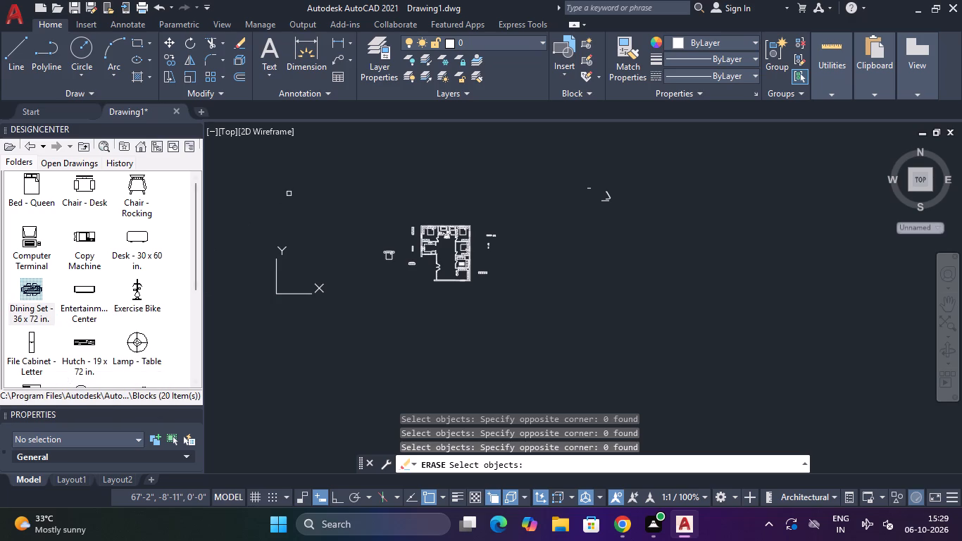
{"action": "right_click", "coordinate": [289, 193]}
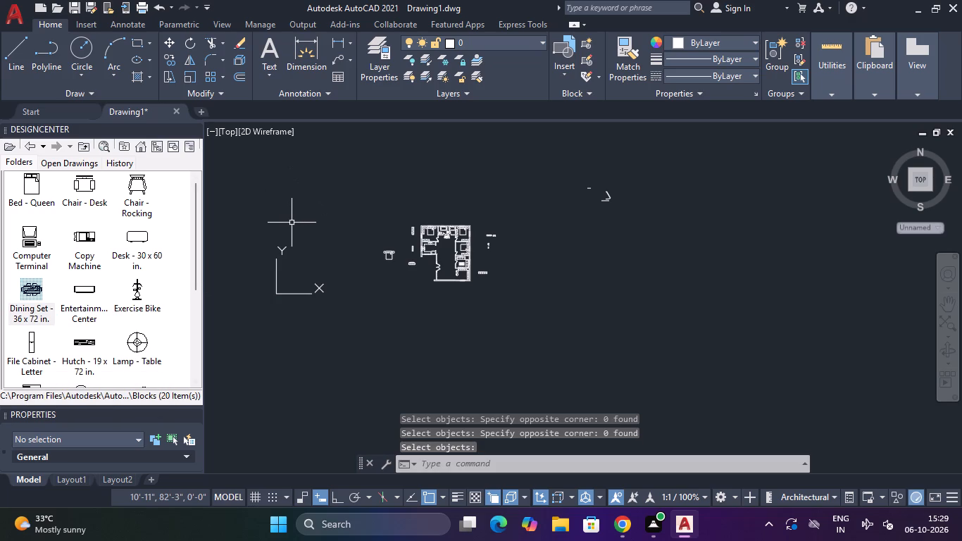
{"action": "key", "text": "ctrl+v"}
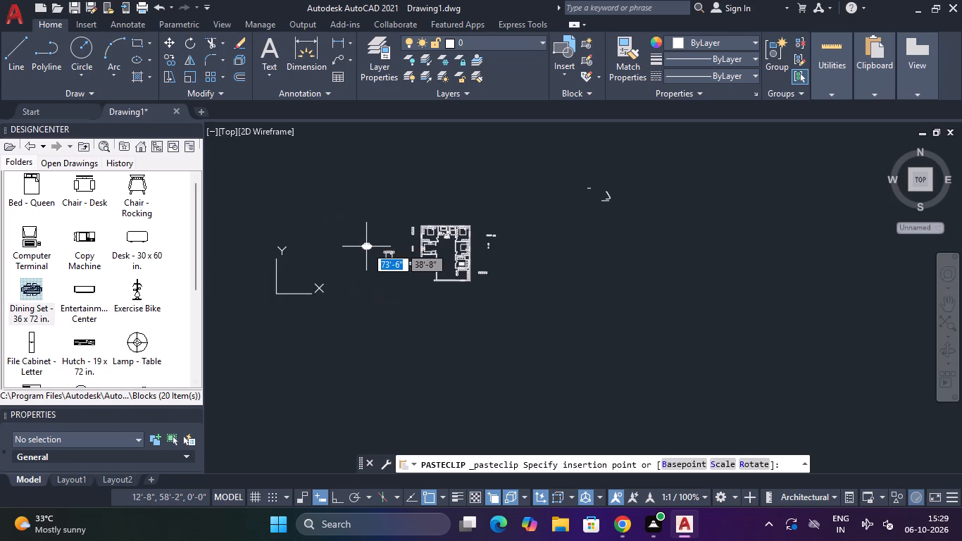
{"action": "scroll", "coordinate": [375, 244], "scroll_direction": "up", "scroll_amount": 6}
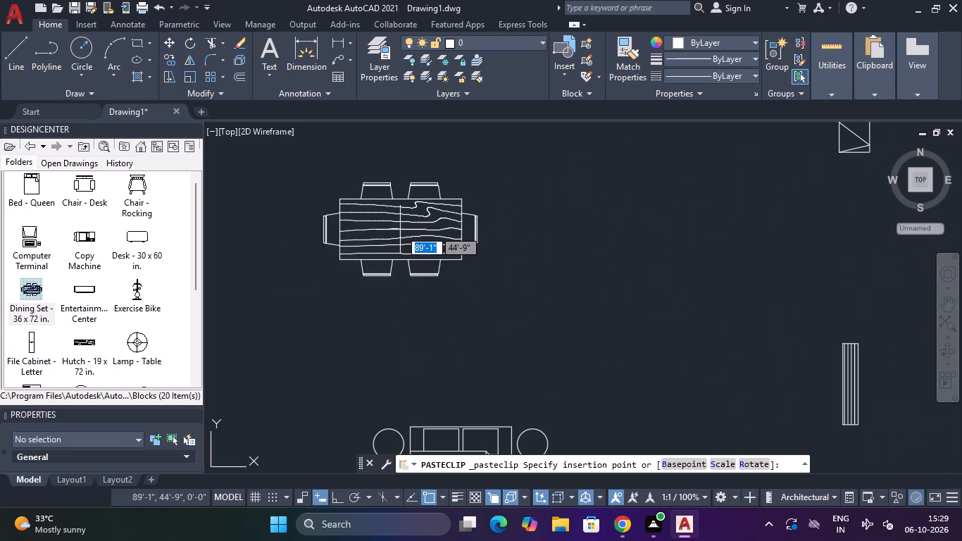
{"action": "left_click", "coordinate": [431, 243]}
Move the dining set from outside the plan into the open hall between the kitchen and the bedroom opposite.
{"action": "scroll", "coordinate": [435, 242], "scroll_direction": "down", "scroll_amount": 4}
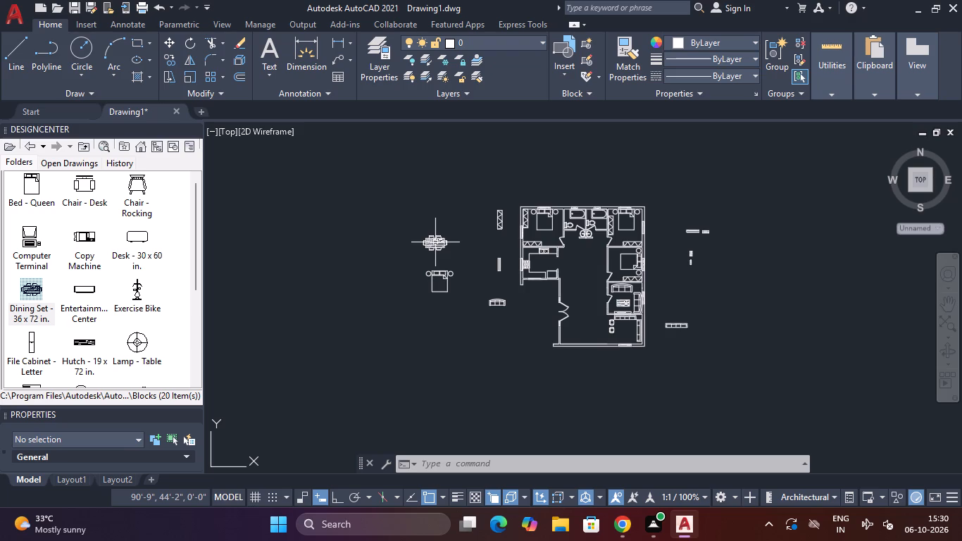
{"action": "scroll", "coordinate": [435, 242], "scroll_direction": "up", "scroll_amount": 2}
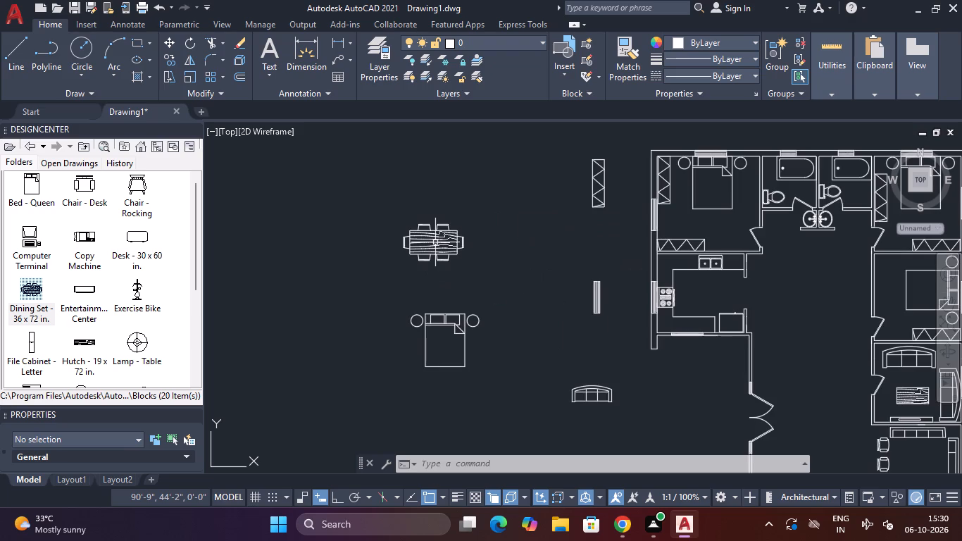
{"action": "left_click", "coordinate": [502, 194]}
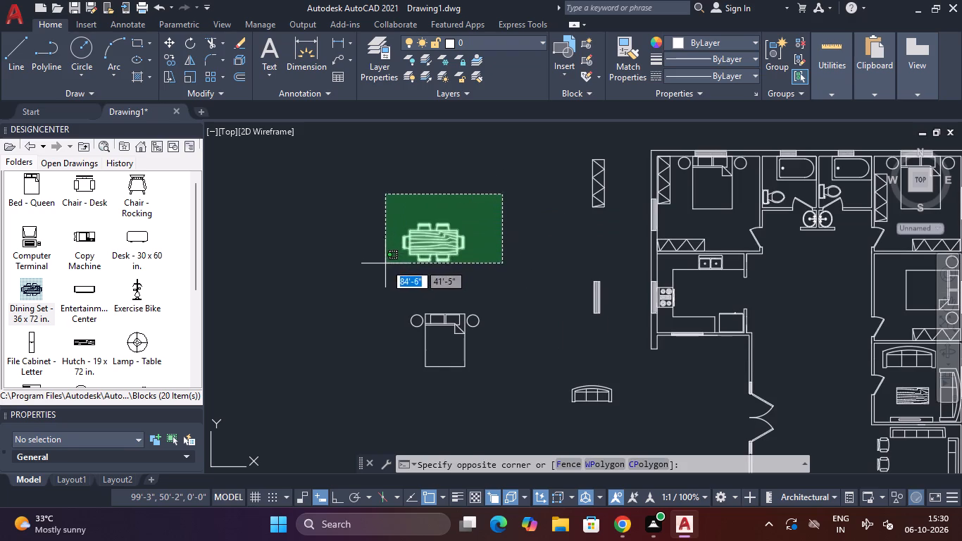
{"action": "left_click", "coordinate": [384, 263]}
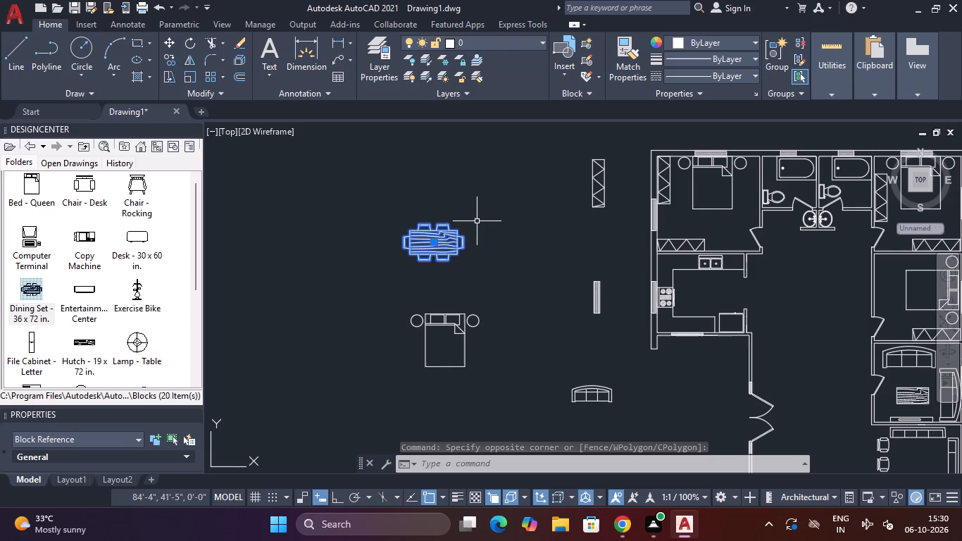
{"action": "type", "text": "M"}
{"action": "key", "text": "space"}
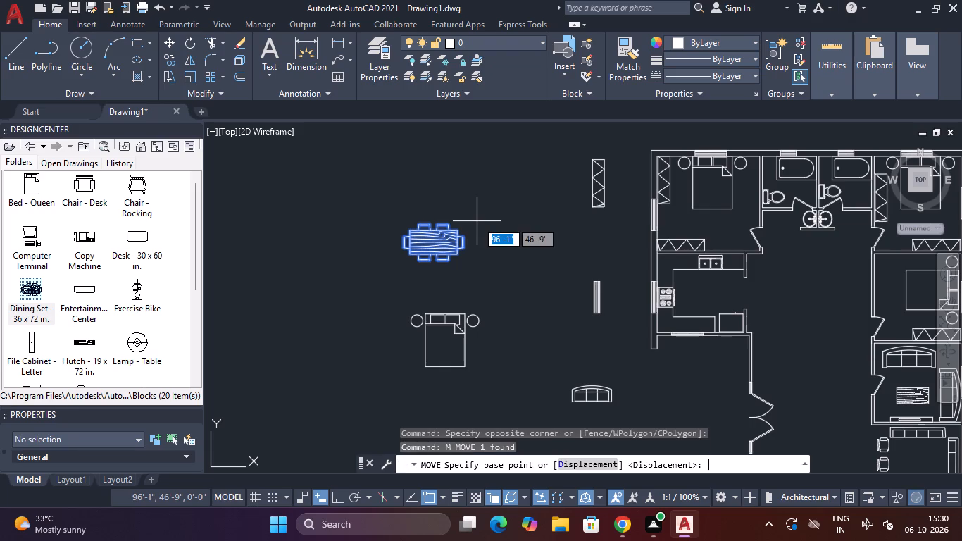
{"action": "left_click", "coordinate": [435, 245]}
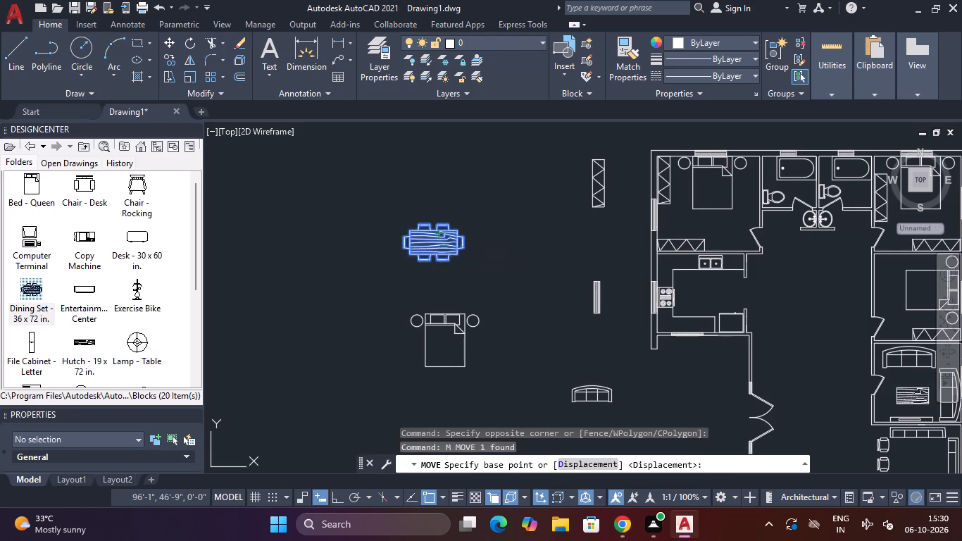
{"action": "middle_click_drag", "start_coordinate": [460, 242], "coordinate": [299, 287]}
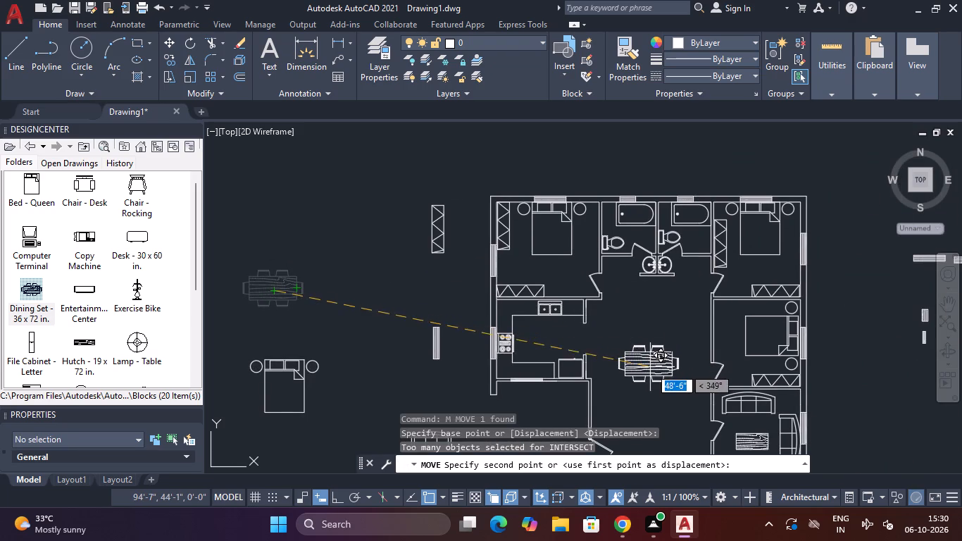
{"action": "middle_click_drag", "start_coordinate": [648, 373], "coordinate": [651, 308]}
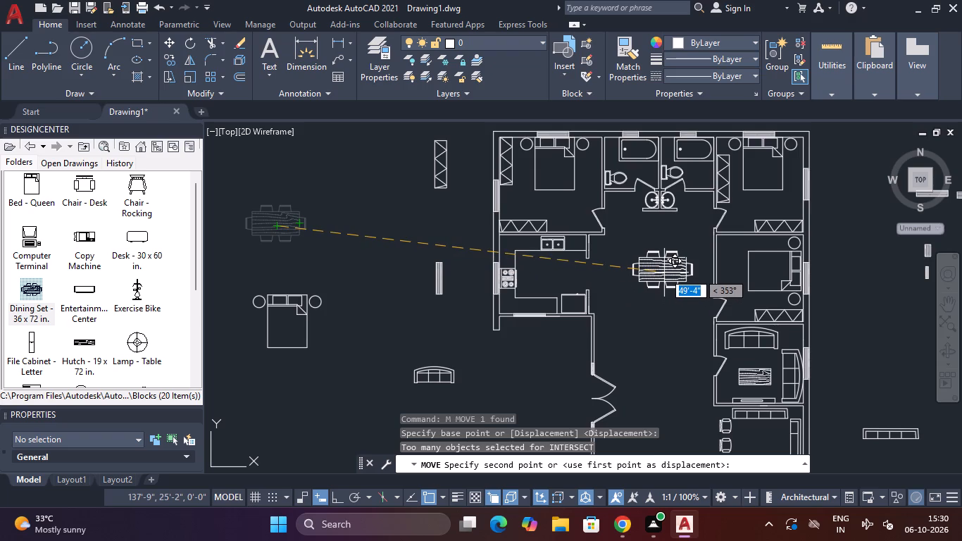
{"action": "left_click", "coordinate": [672, 270]}
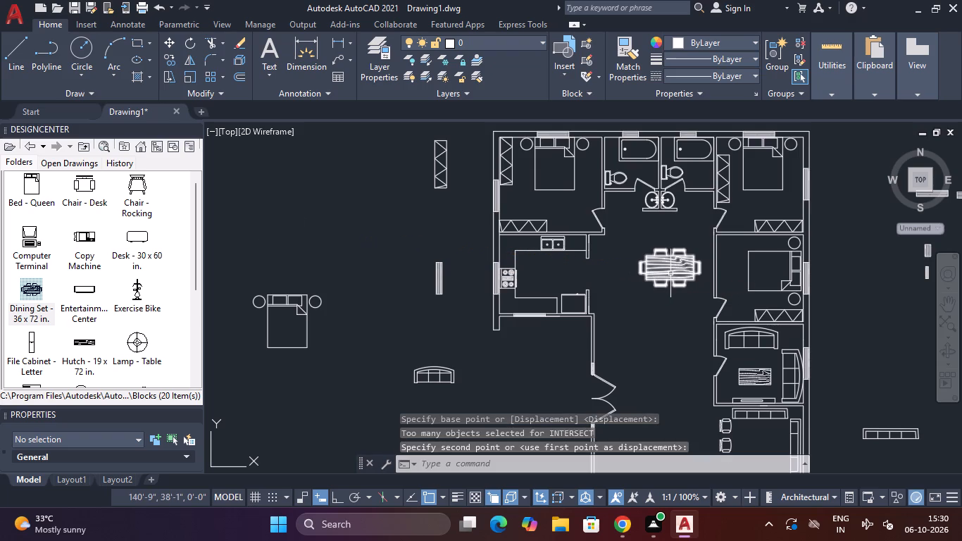
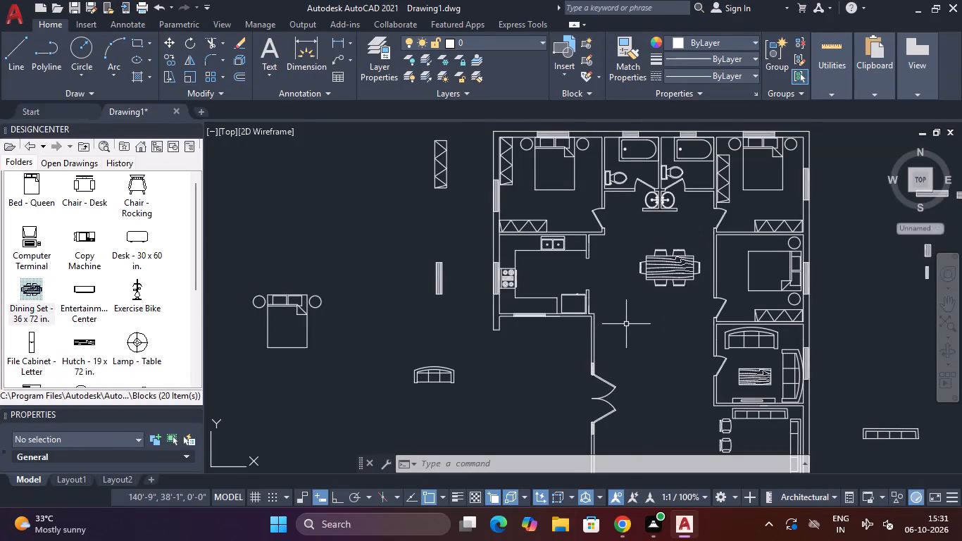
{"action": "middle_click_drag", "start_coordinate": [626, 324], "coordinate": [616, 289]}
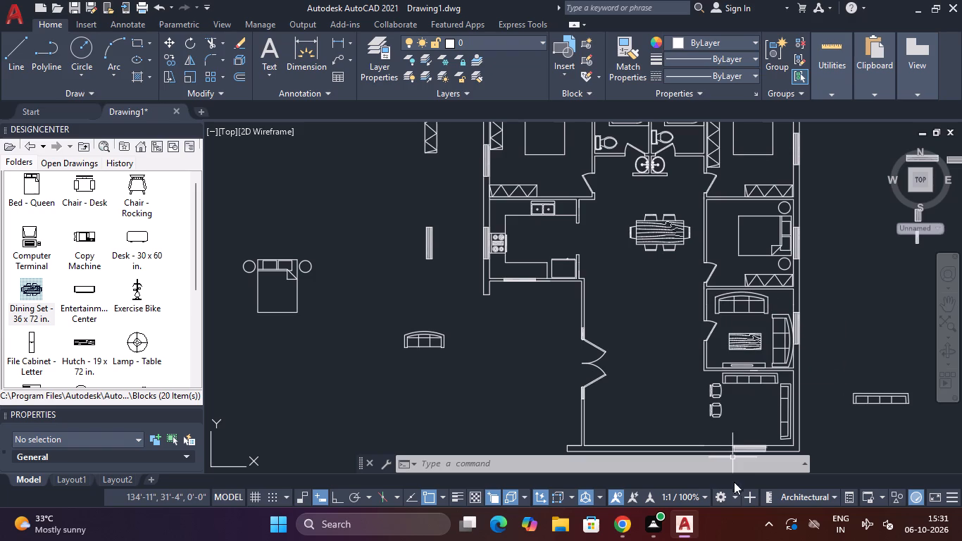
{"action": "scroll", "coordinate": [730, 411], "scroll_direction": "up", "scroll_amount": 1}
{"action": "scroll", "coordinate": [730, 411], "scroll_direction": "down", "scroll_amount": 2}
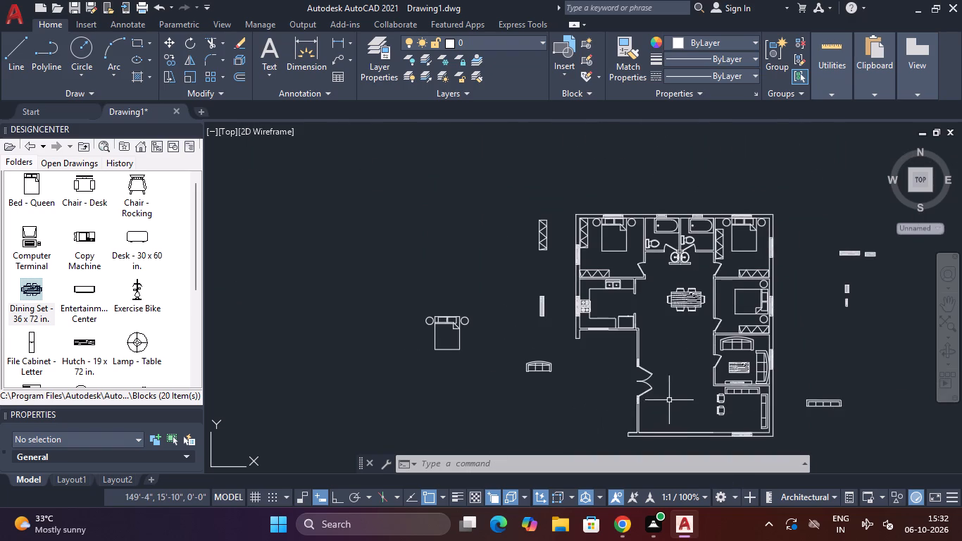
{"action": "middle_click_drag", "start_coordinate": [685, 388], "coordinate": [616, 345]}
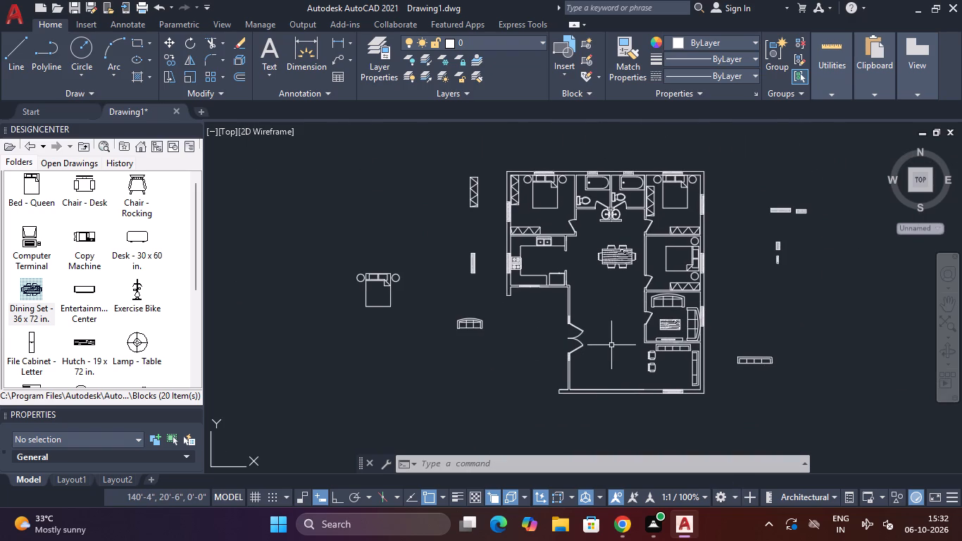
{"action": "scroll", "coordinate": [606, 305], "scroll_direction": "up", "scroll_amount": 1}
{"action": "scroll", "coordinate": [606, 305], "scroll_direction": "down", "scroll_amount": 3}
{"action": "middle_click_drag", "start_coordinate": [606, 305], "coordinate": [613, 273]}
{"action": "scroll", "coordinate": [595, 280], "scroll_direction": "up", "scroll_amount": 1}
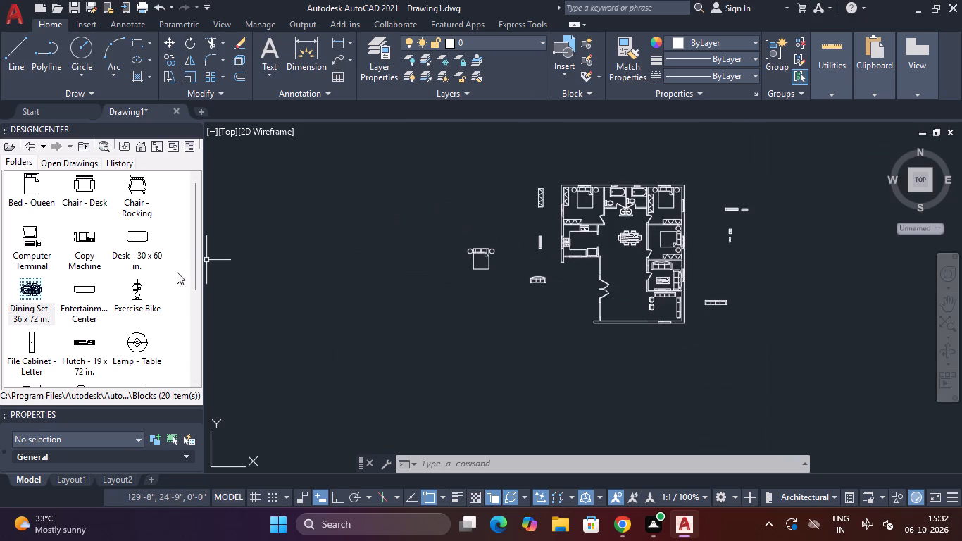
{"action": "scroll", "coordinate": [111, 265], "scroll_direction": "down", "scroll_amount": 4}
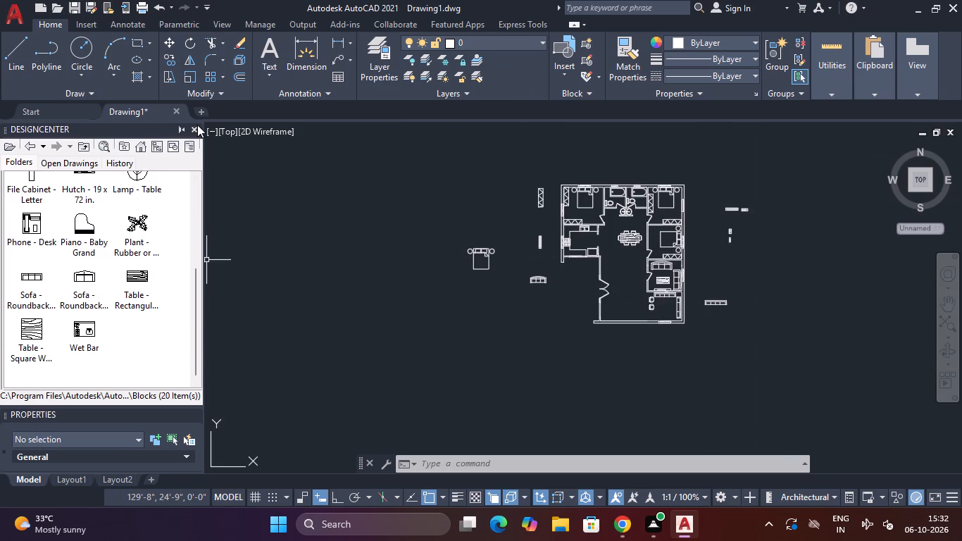
Close DesignCenter and place the Vehicles - Imperial block from the tool palettes in the empty area outside the plan, below the spare bed.
{"action": "left_click", "coordinate": [192, 128]}
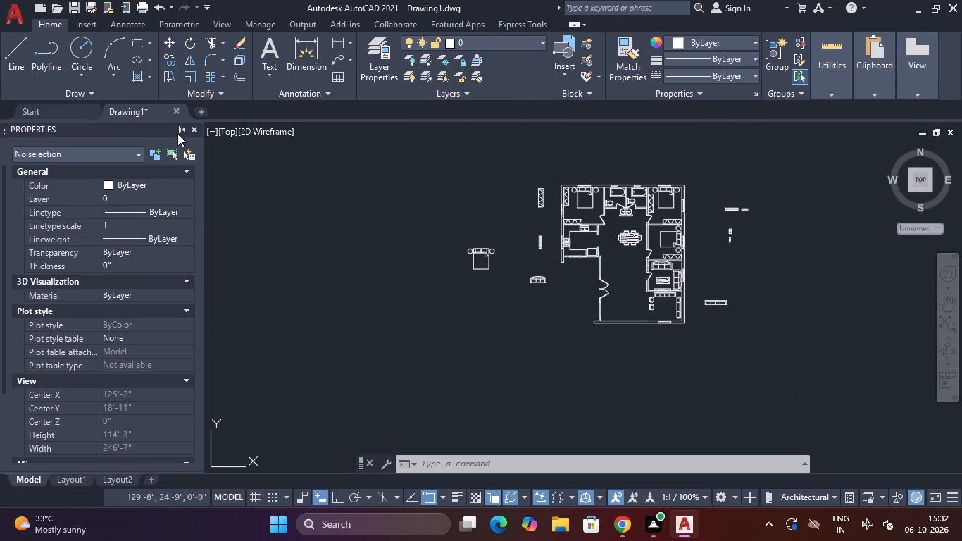
{"action": "key", "text": "ctrl+3"}
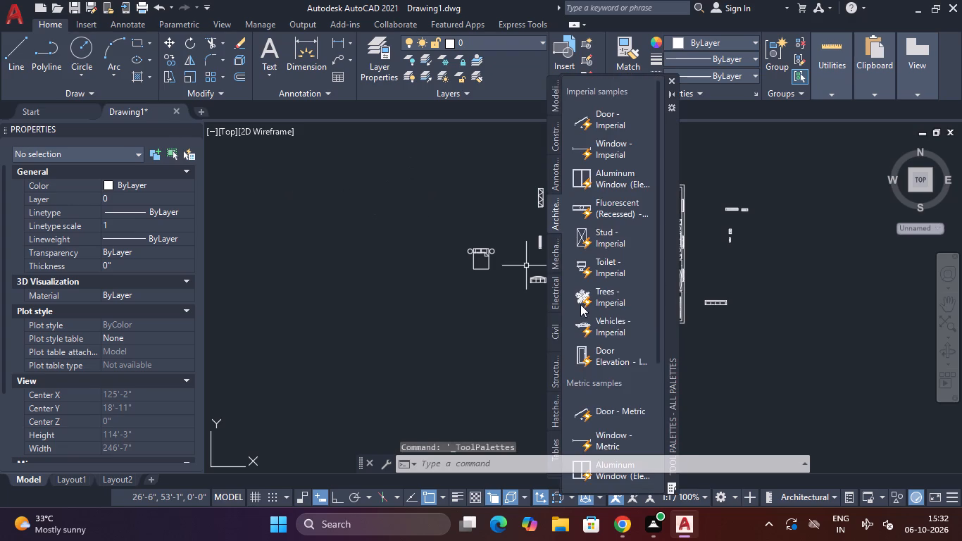
{"action": "left_click_drag", "start_coordinate": [626, 332], "coordinate": [371, 331]}
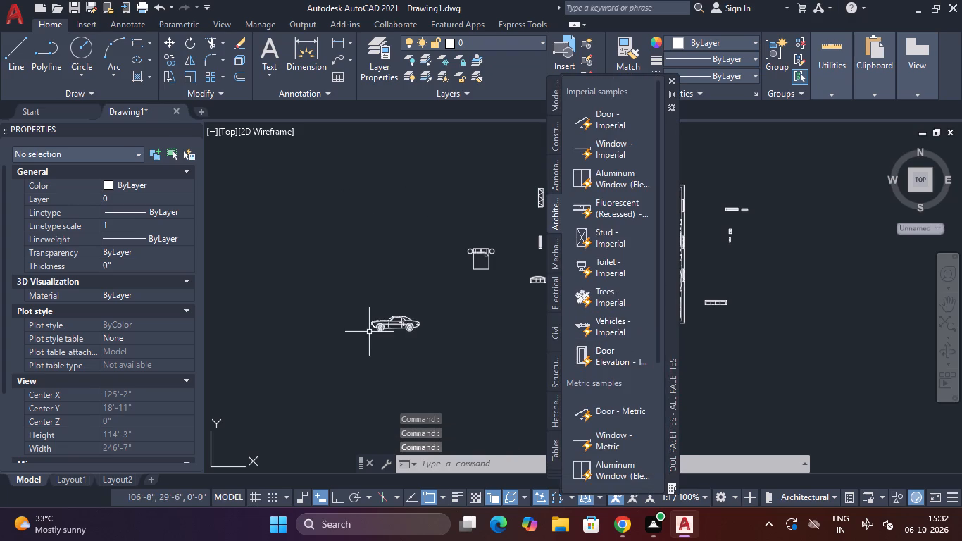
{"action": "key", "text": "Escape"}
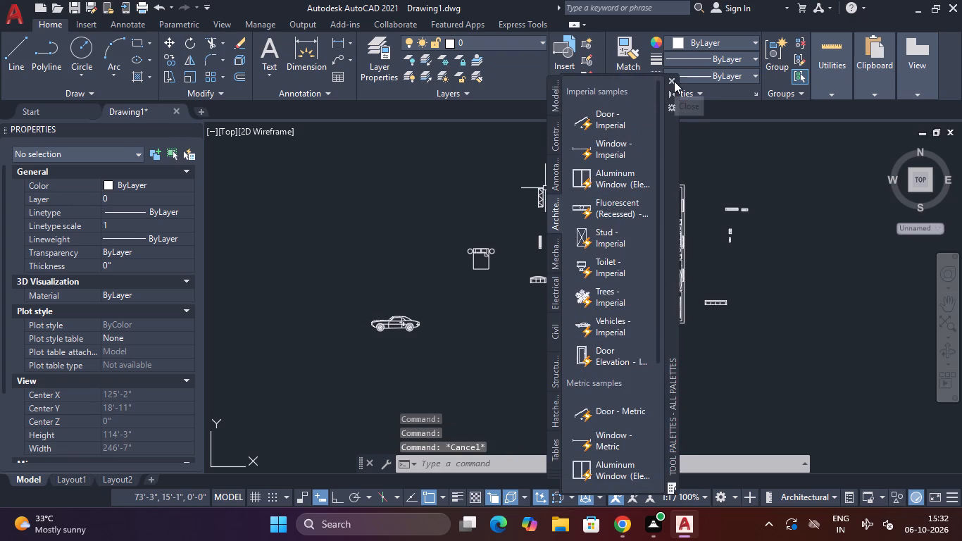
{"action": "left_click", "coordinate": [674, 81]}
Switch the inserted vehicle block to its Sports Car (Top) view.
{"action": "left_click", "coordinate": [398, 318]}
{"action": "scroll", "coordinate": [382, 335], "scroll_direction": "up", "scroll_amount": 1}
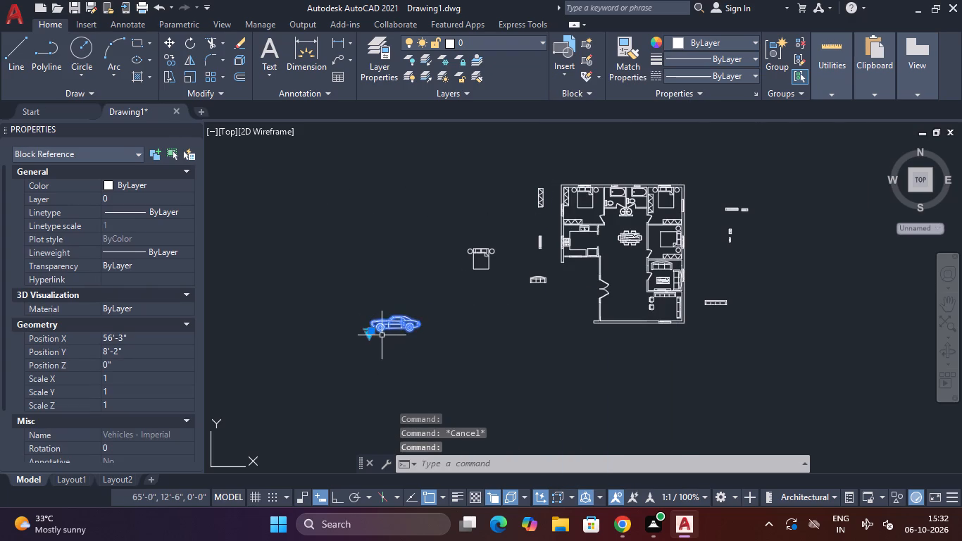
{"action": "scroll", "coordinate": [382, 335], "scroll_direction": "up", "scroll_amount": 2}
{"action": "left_click", "coordinate": [325, 333]}
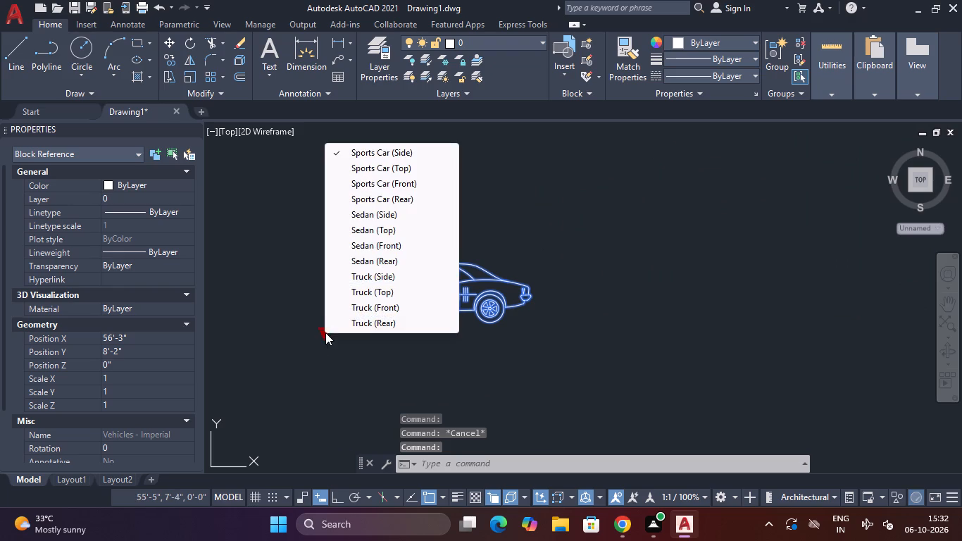
{"action": "left_click", "coordinate": [416, 167]}
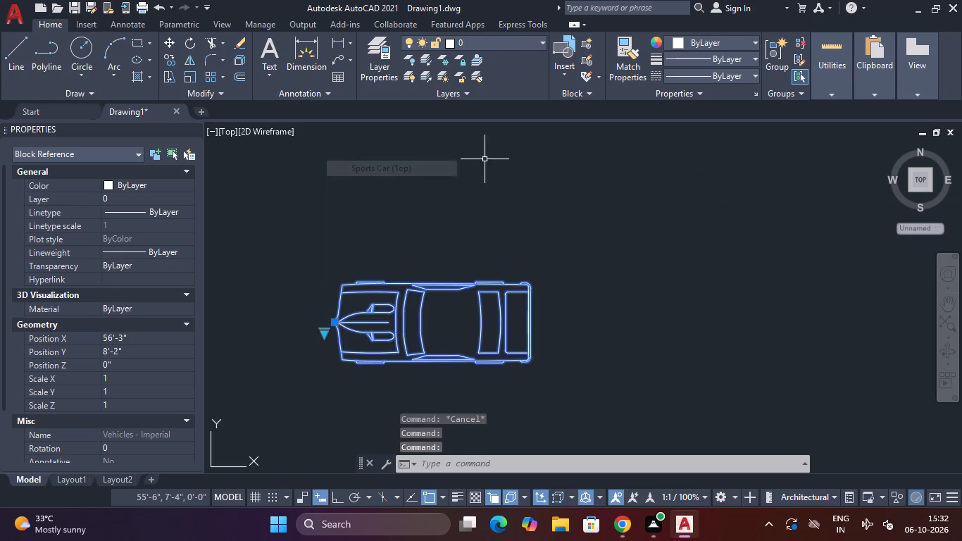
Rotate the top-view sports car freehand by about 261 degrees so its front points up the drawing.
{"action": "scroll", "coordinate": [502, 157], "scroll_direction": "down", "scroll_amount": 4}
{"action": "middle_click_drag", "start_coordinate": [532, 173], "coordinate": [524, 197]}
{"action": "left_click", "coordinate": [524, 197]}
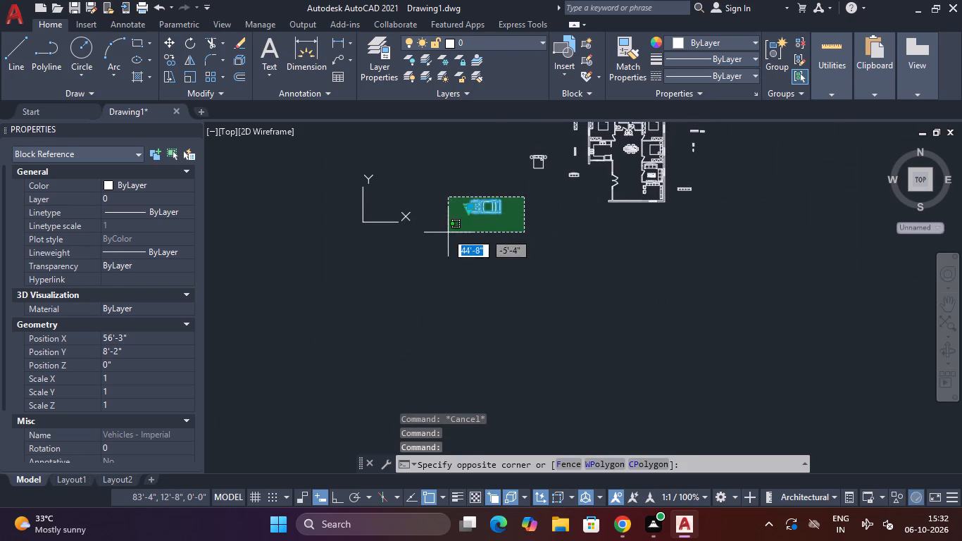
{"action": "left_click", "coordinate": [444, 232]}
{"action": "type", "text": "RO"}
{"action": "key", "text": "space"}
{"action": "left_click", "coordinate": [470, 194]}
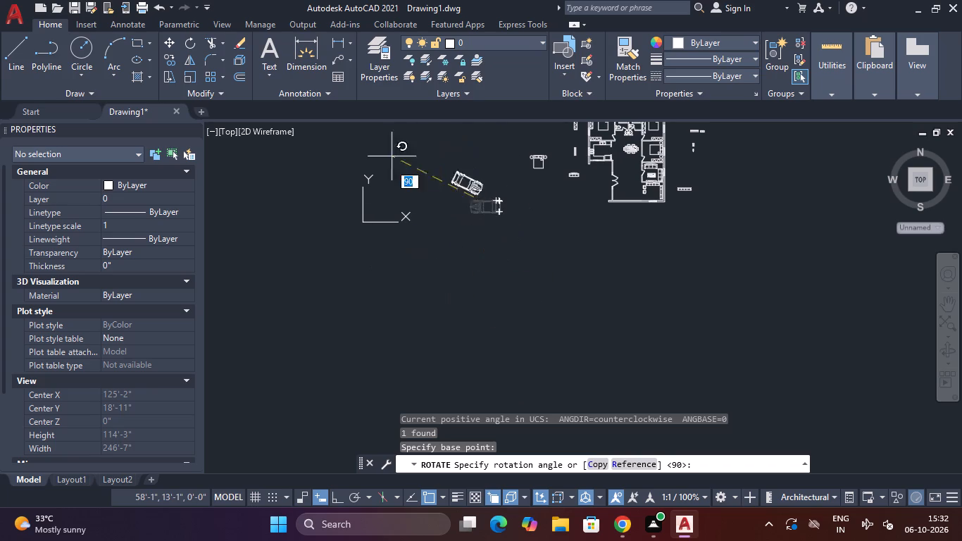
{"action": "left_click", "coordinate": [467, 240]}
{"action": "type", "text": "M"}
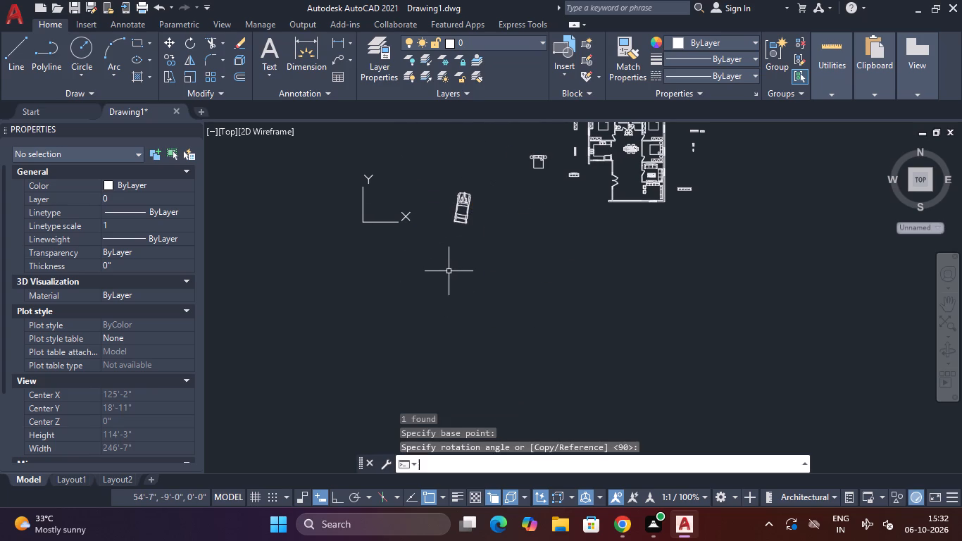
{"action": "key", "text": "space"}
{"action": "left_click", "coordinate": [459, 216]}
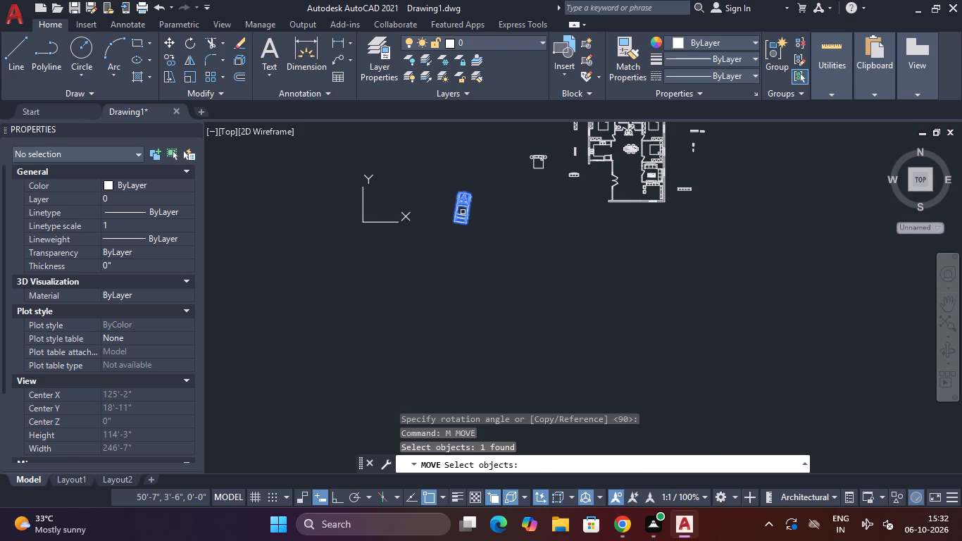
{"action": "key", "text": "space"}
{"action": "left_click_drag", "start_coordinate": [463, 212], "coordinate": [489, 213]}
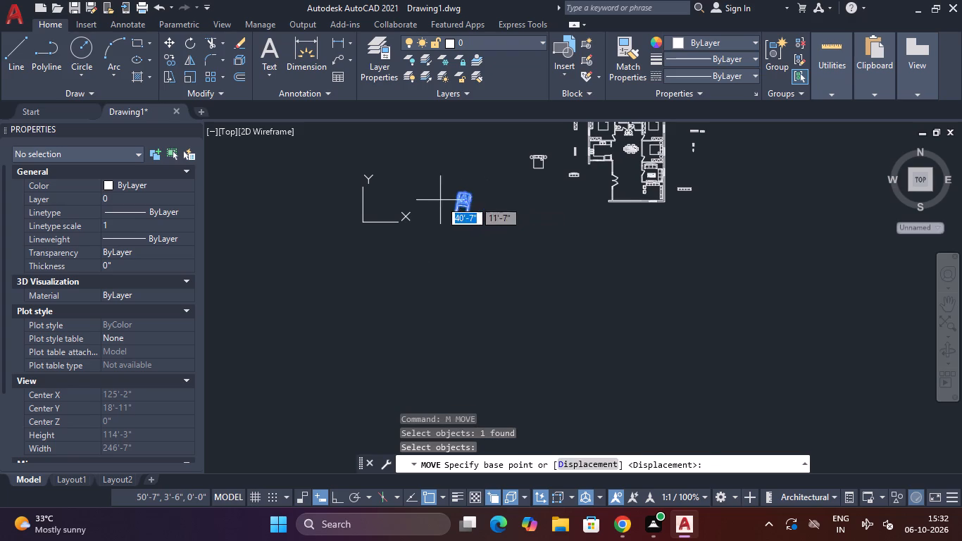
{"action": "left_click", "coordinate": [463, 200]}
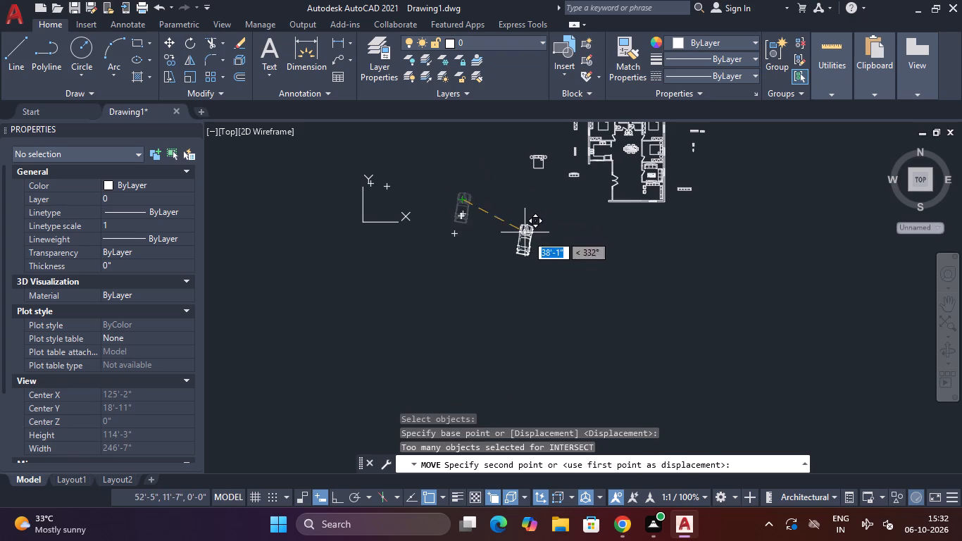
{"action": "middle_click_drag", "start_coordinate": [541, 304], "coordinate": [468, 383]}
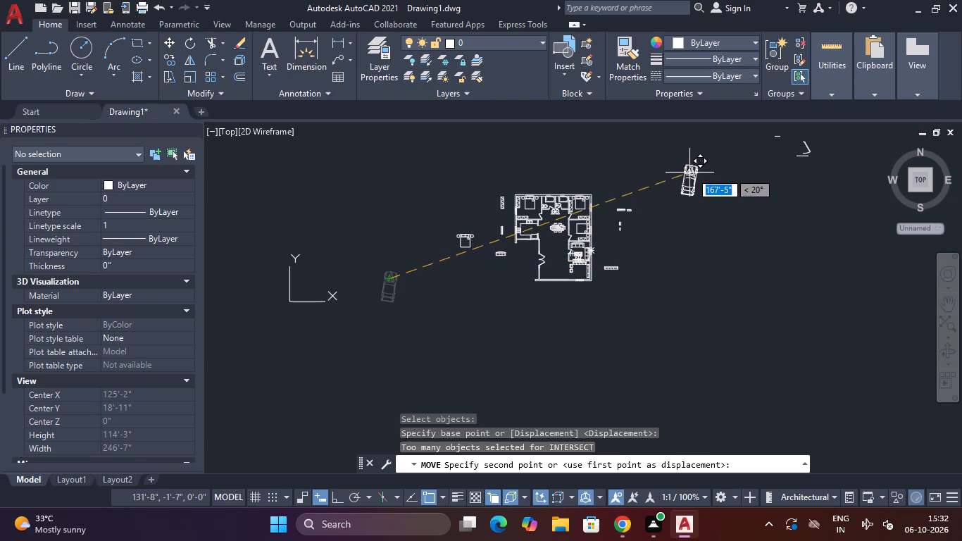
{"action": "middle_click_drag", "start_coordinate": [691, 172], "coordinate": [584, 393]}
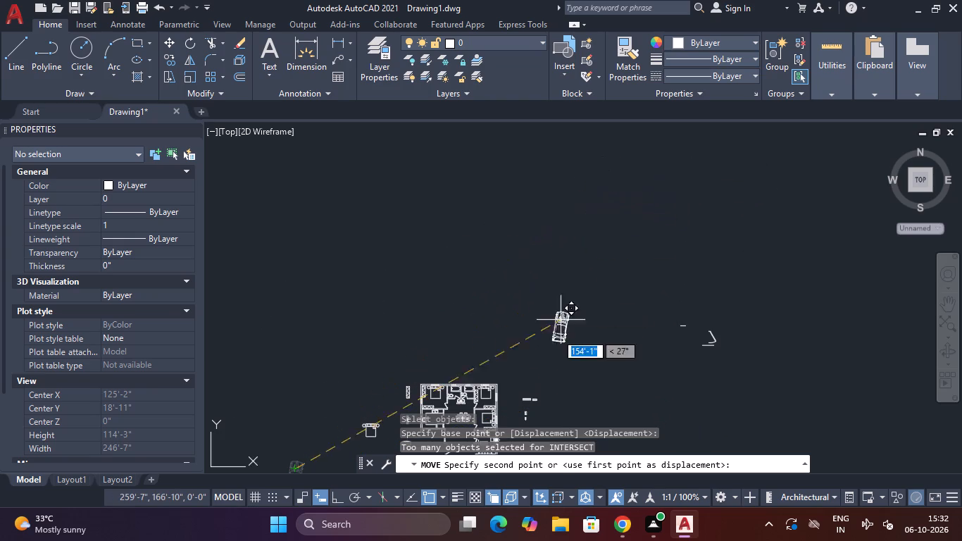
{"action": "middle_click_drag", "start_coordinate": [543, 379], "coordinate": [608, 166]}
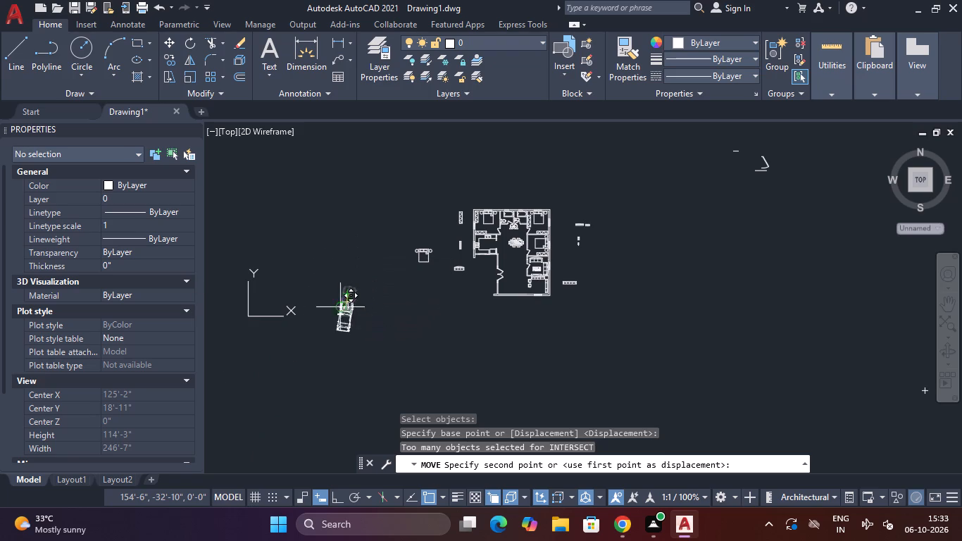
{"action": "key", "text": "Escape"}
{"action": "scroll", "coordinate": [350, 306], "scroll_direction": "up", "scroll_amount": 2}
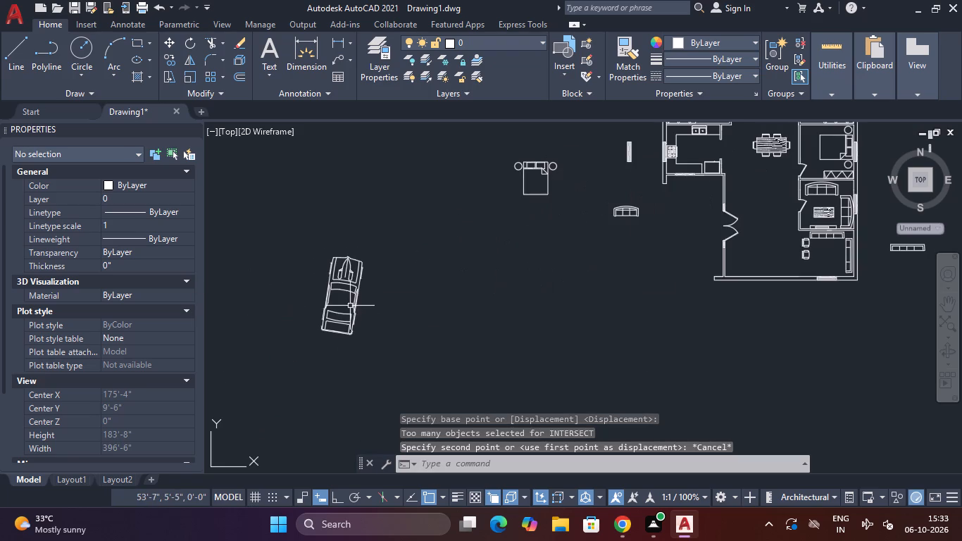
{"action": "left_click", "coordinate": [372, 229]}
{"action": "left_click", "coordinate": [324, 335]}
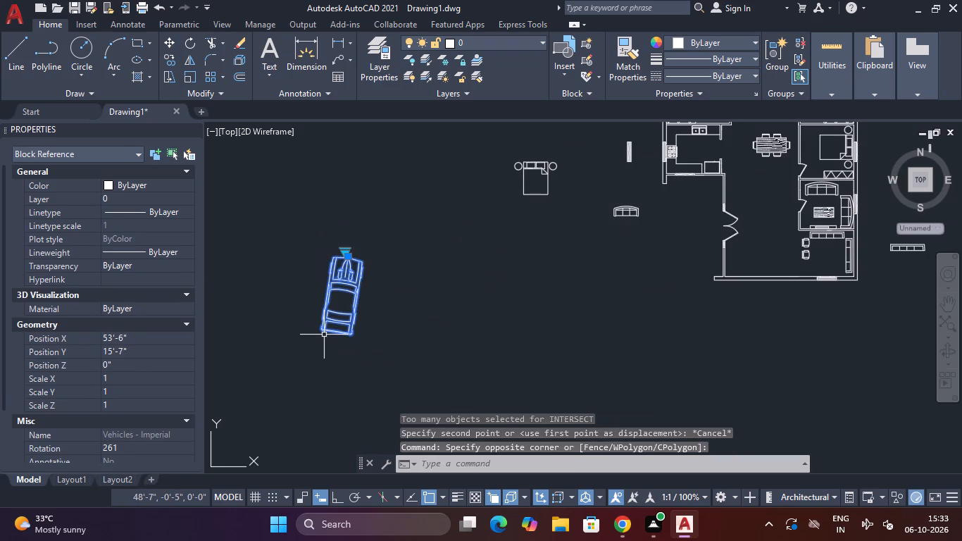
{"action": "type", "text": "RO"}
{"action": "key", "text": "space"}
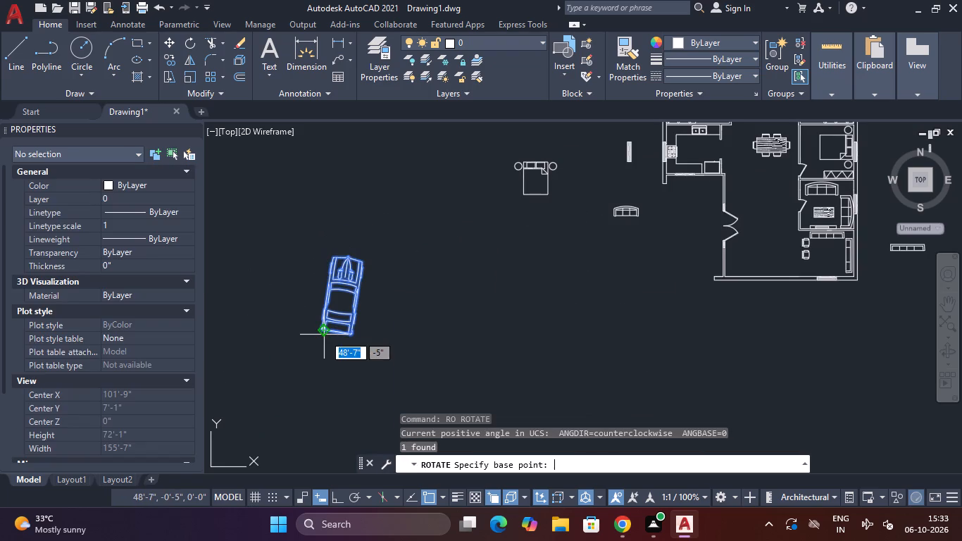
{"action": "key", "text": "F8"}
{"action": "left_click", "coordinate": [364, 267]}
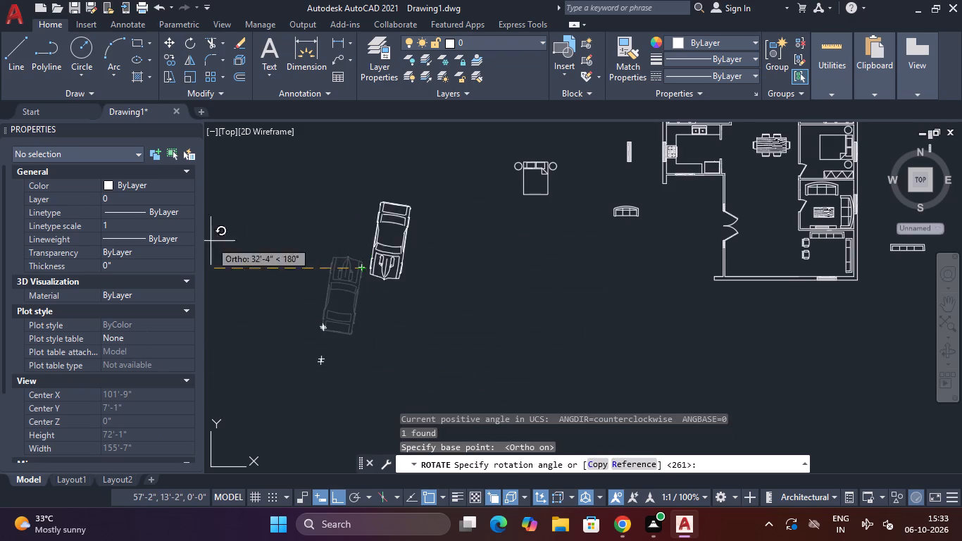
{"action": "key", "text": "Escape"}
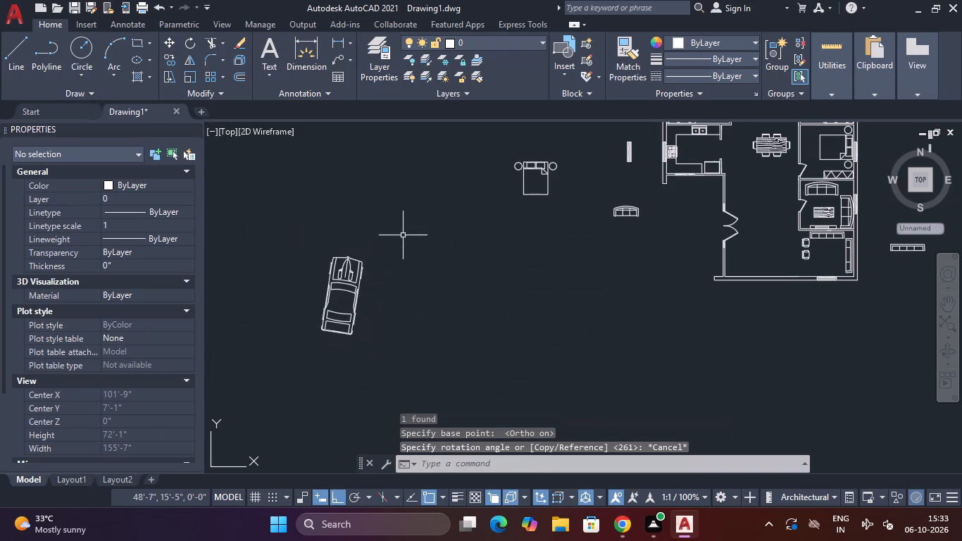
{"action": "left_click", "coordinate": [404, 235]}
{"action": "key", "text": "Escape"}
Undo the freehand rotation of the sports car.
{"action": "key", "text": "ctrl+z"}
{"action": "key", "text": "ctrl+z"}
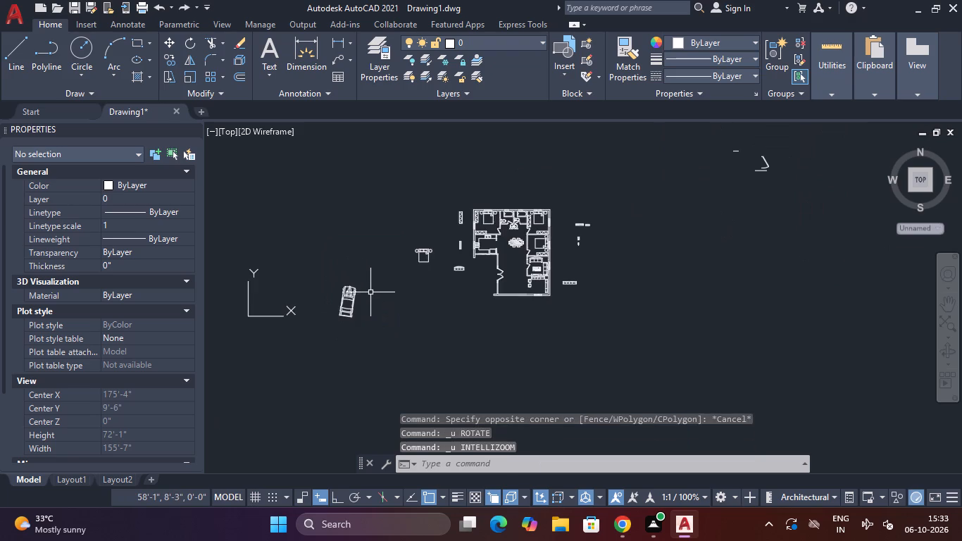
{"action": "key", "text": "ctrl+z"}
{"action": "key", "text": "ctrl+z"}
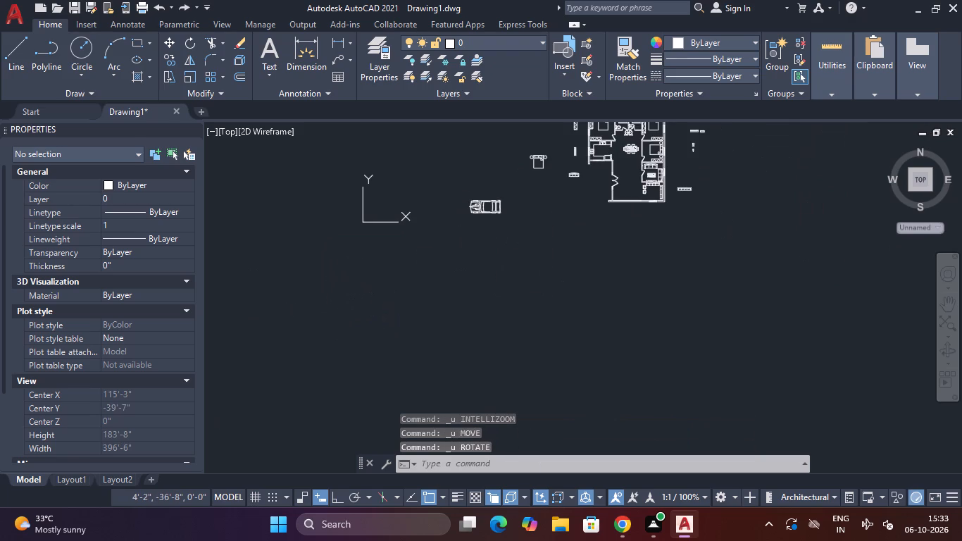
Rotate the sports car 270 degrees about its rear corner with Ortho on.
{"action": "left_click", "coordinate": [525, 169]}
{"action": "left_click", "coordinate": [464, 229]}
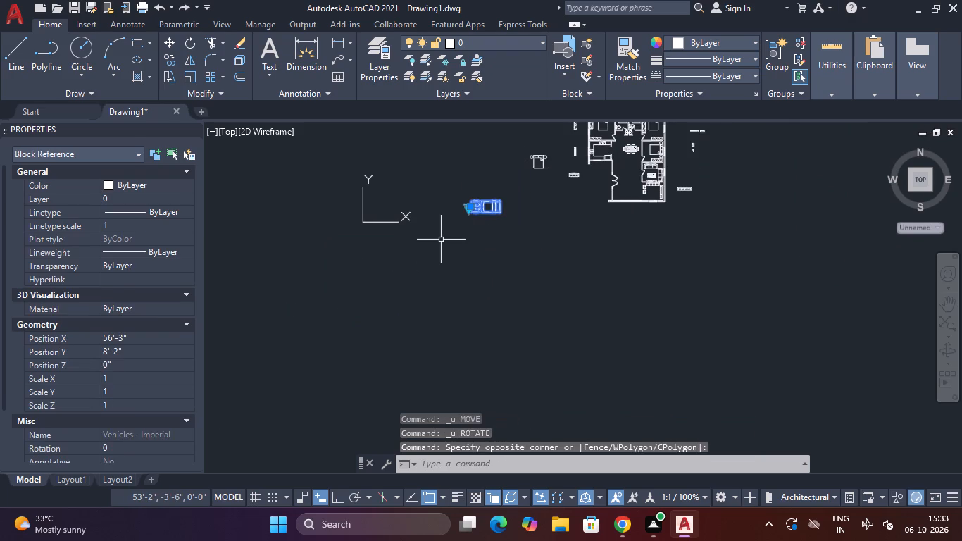
{"action": "type", "text": "RO"}
{"action": "key", "text": "space"}
{"action": "left_click", "coordinate": [502, 214]}
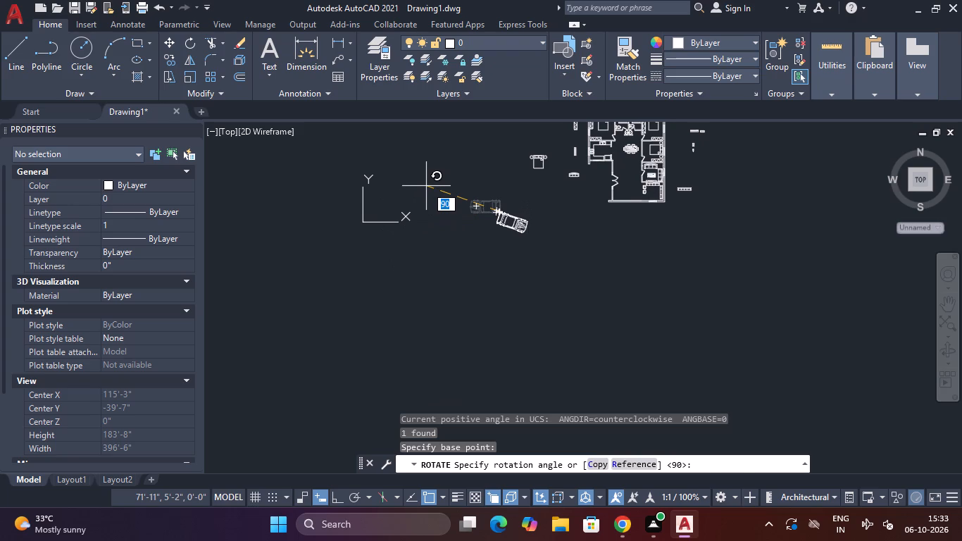
{"action": "key", "text": "F8"}
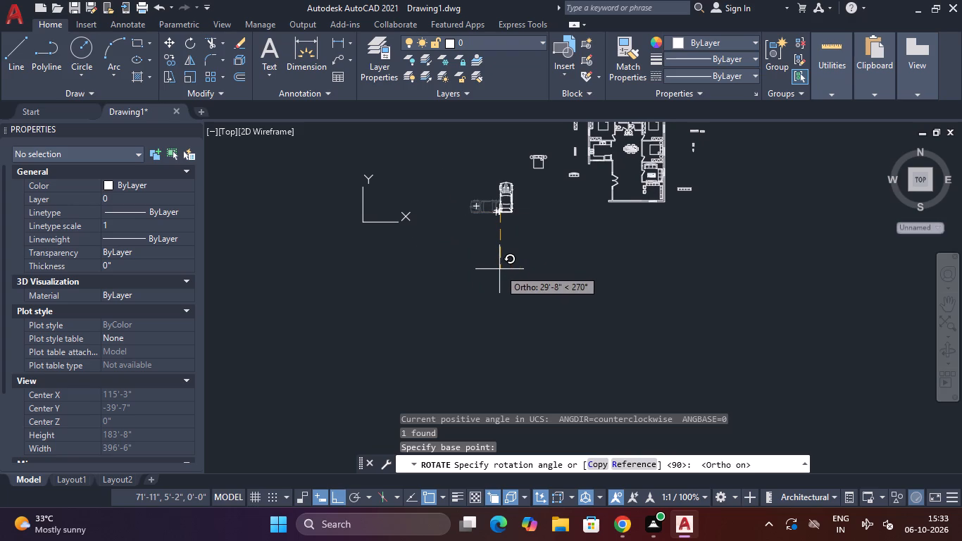
{"action": "left_click", "coordinate": [479, 282]}
Move the sports car into the open parking bay below the kitchen, beside the double entrance door, with Ortho off.
{"action": "middle_click_drag", "start_coordinate": [525, 219], "coordinate": [518, 264]}
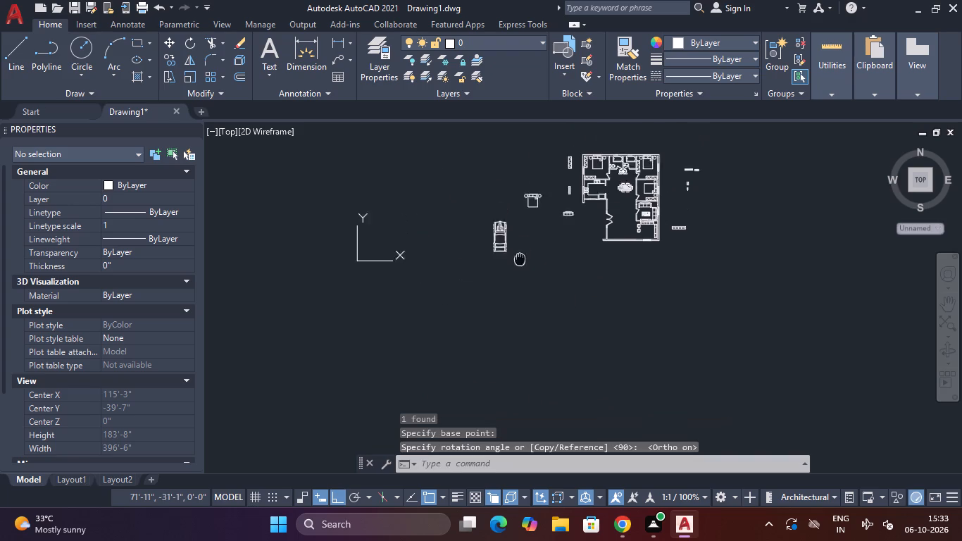
{"action": "middle_click_drag", "start_coordinate": [518, 264], "coordinate": [513, 273]}
{"action": "key", "text": "Escape"}
{"action": "left_click", "coordinate": [516, 226]}
{"action": "left_click", "coordinate": [477, 294]}
{"action": "type", "text": "M"}
{"action": "key", "text": "space"}
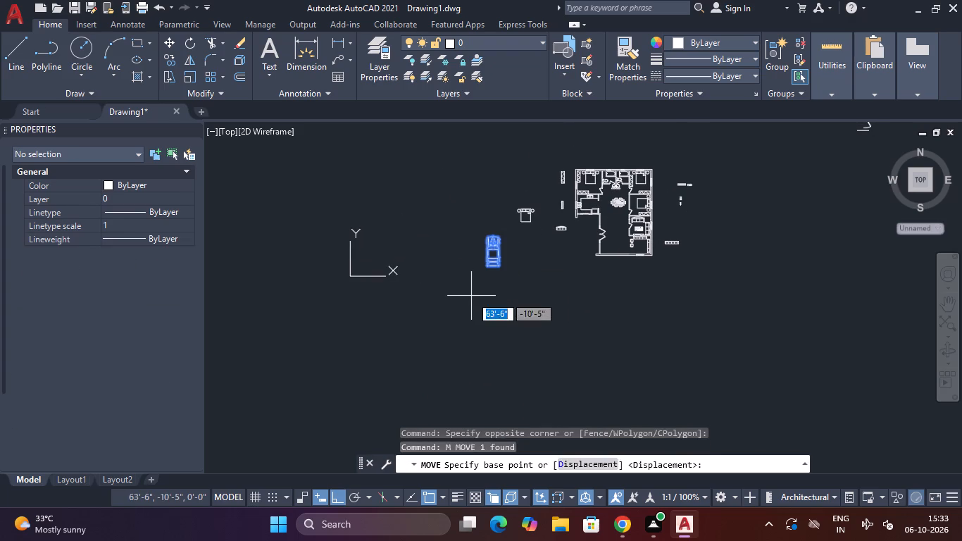
{"action": "left_click", "coordinate": [496, 255]}
{"action": "middle_click_drag", "start_coordinate": [532, 265], "coordinate": [495, 294]}
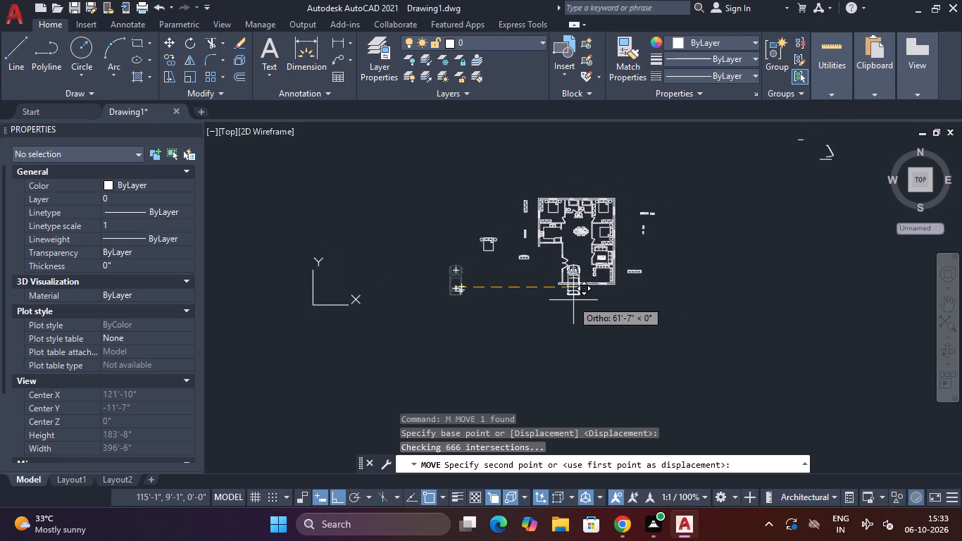
{"action": "scroll", "coordinate": [551, 292], "scroll_direction": "up", "scroll_amount": 3}
{"action": "key", "text": "F8"}
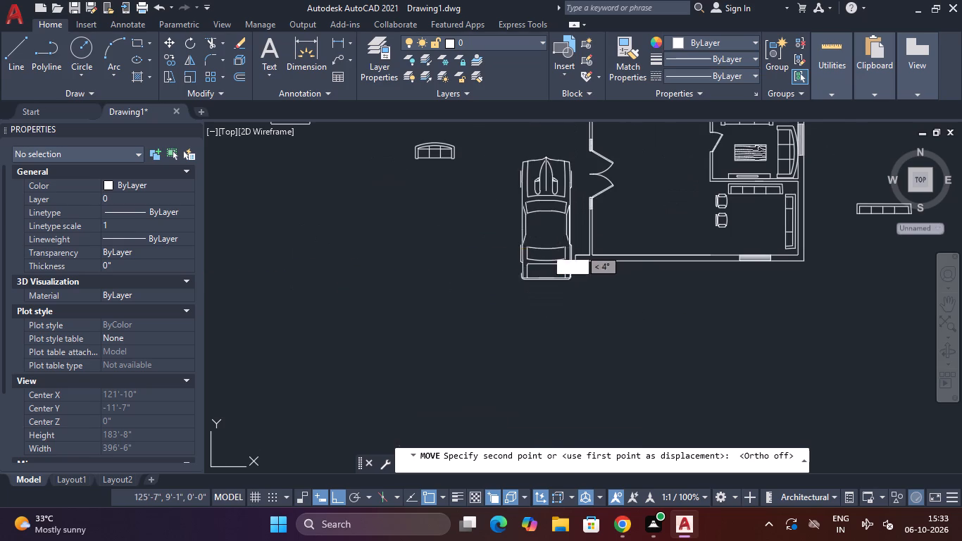
{"action": "middle_click_drag", "start_coordinate": [544, 248], "coordinate": [524, 316]}
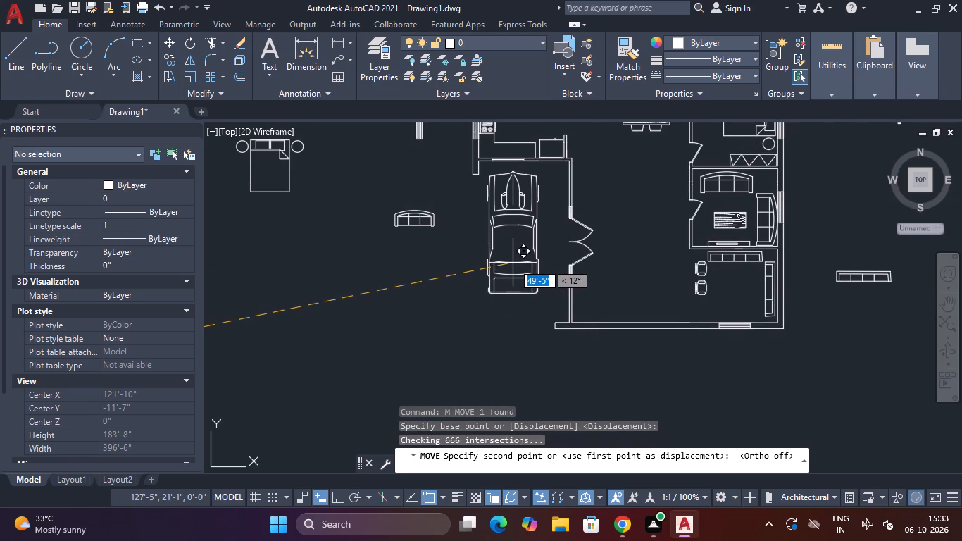
{"action": "left_click", "coordinate": [511, 263]}
Scale the sports car down slightly freehand, using its rear corner as the base point.
{"action": "left_click_drag", "start_coordinate": [535, 216], "coordinate": [523, 223]}
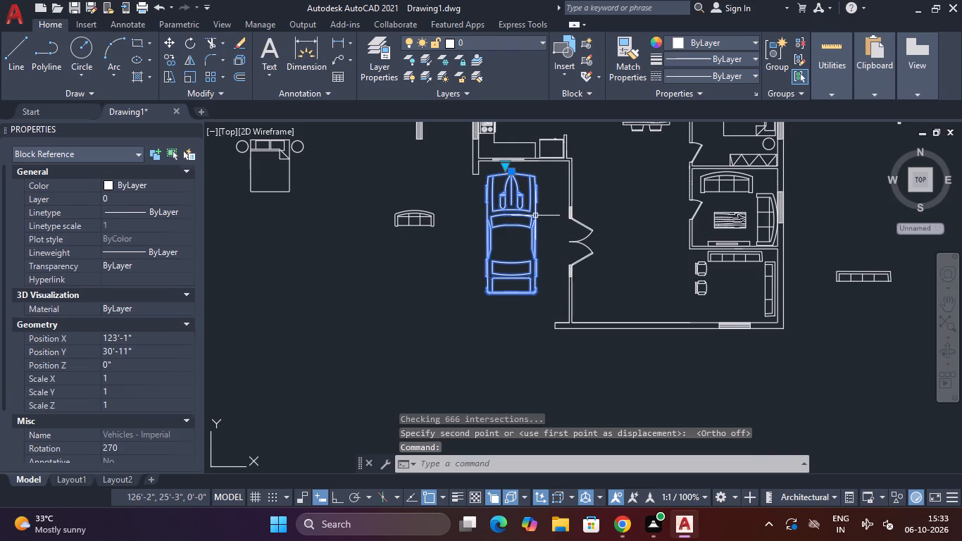
{"action": "left_click_drag", "start_coordinate": [523, 223], "coordinate": [518, 228]}
{"action": "type", "text": "SC"}
{"action": "key", "text": "space"}
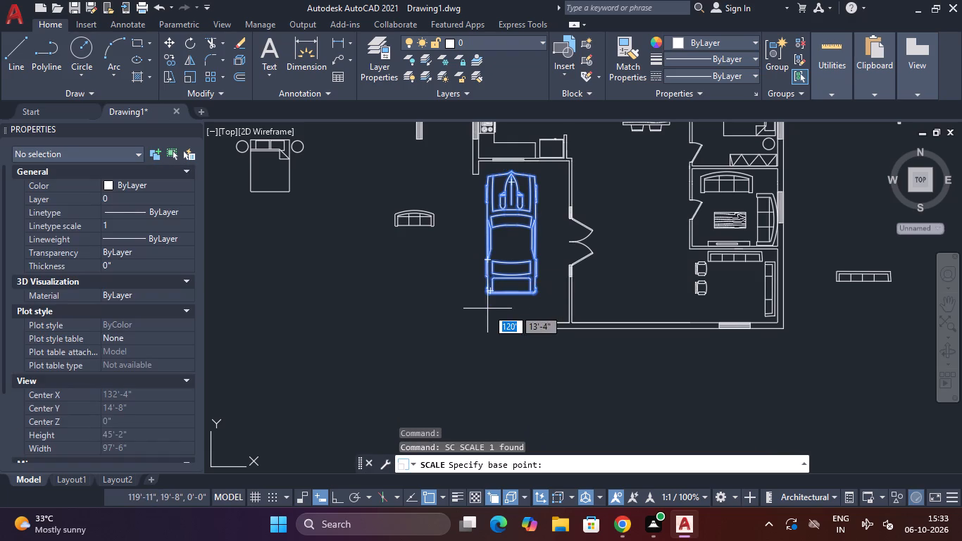
{"action": "left_click", "coordinate": [487, 296]}
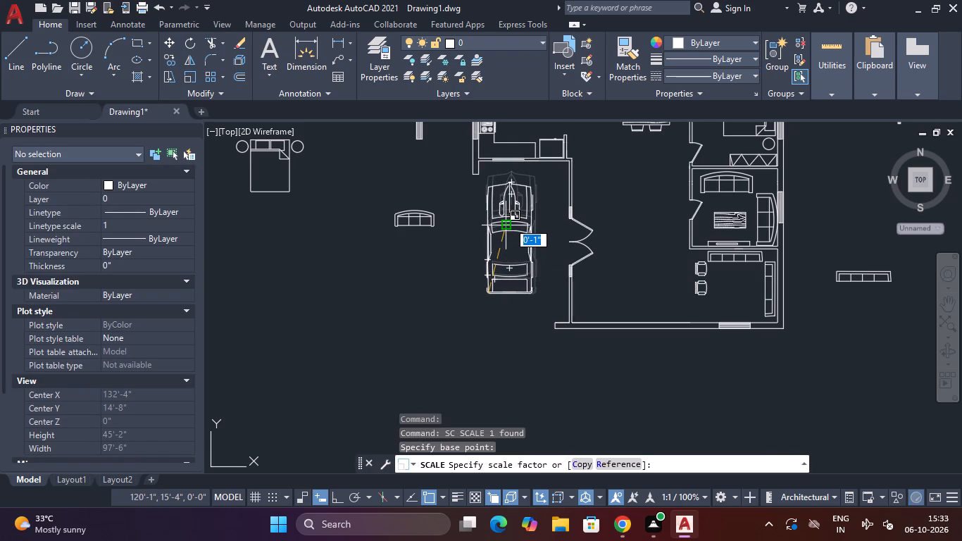
{"action": "left_click", "coordinate": [504, 225]}
Move the scaled sports car about 2' up and slightly toward the entrance wall to centre it in the parking bay.
{"action": "left_click", "coordinate": [538, 195]}
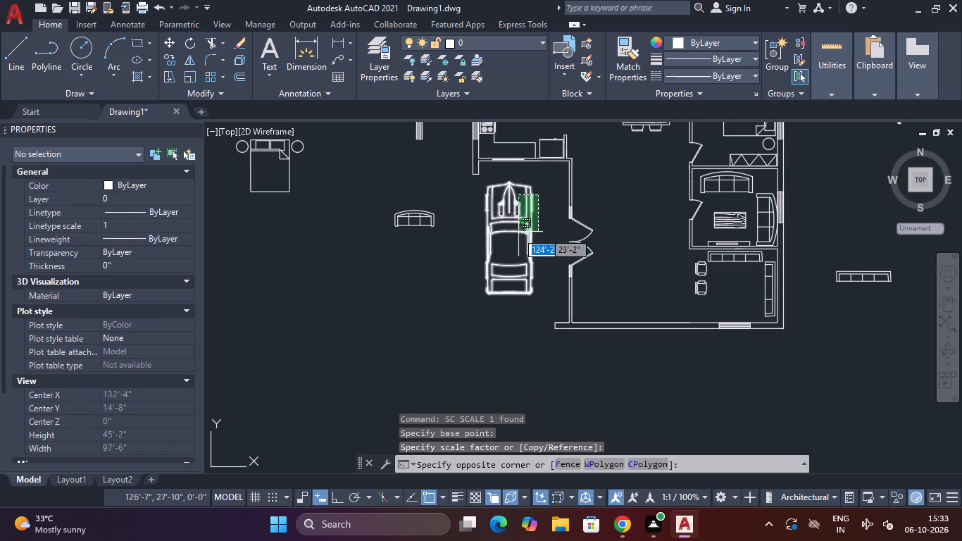
{"action": "left_click", "coordinate": [514, 237]}
{"action": "type", "text": "M"}
{"action": "key", "text": "space"}
{"action": "left_click", "coordinate": [514, 237]}
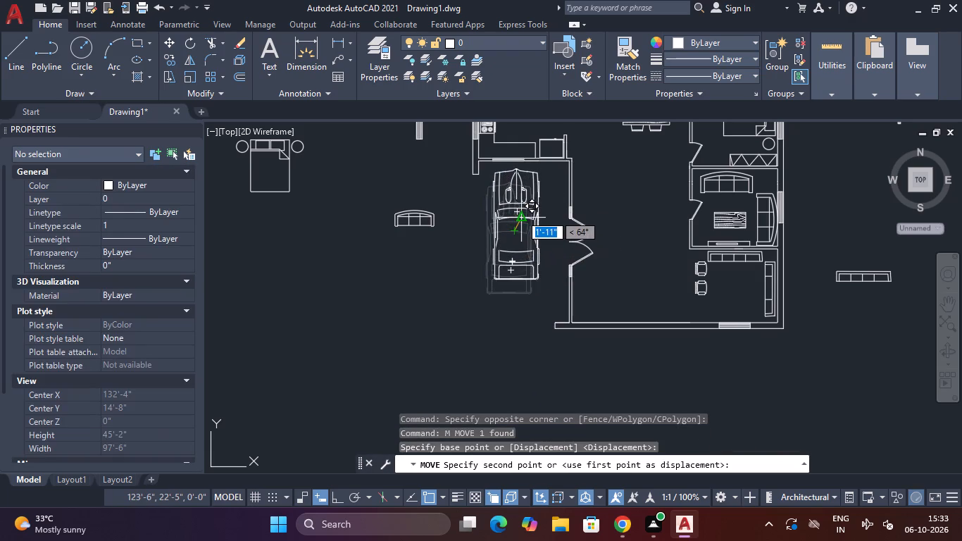
{"action": "left_click", "coordinate": [520, 214]}
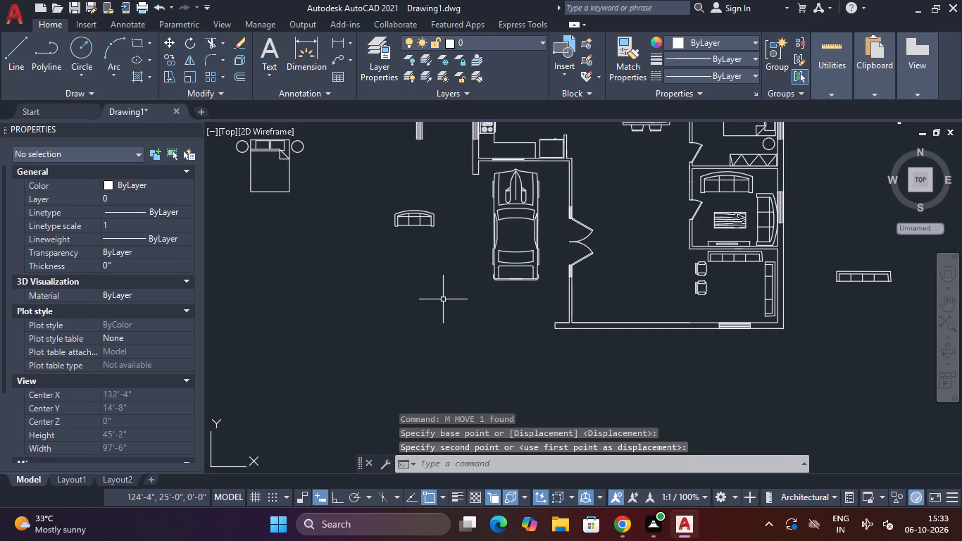
{"action": "key", "text": "space"}
{"action": "key", "text": "Escape"}
Draw a 9" thick wall outline extending the outer kitchen wall about 15'-7" down alongside the car.
{"action": "type", "text": "L"}
{"action": "key", "text": "space"}
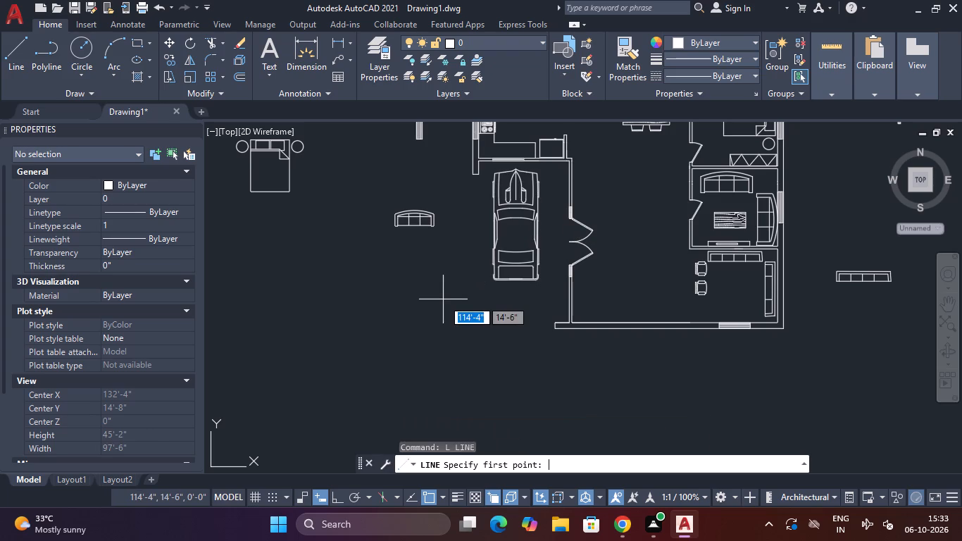
{"action": "left_click", "coordinate": [480, 173]}
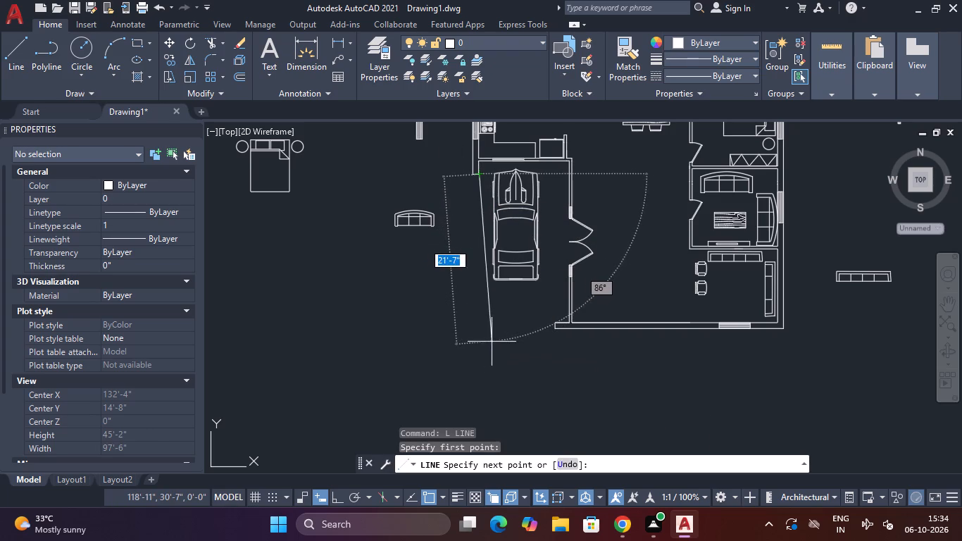
{"action": "left_click", "coordinate": [485, 295]}
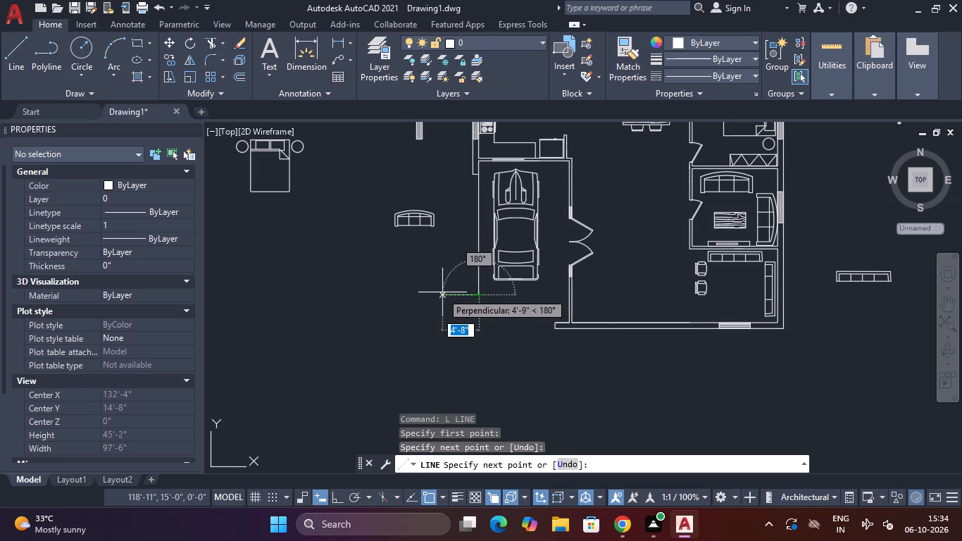
{"action": "type", "text": "9\""}
{"action": "key", "text": "Return"}
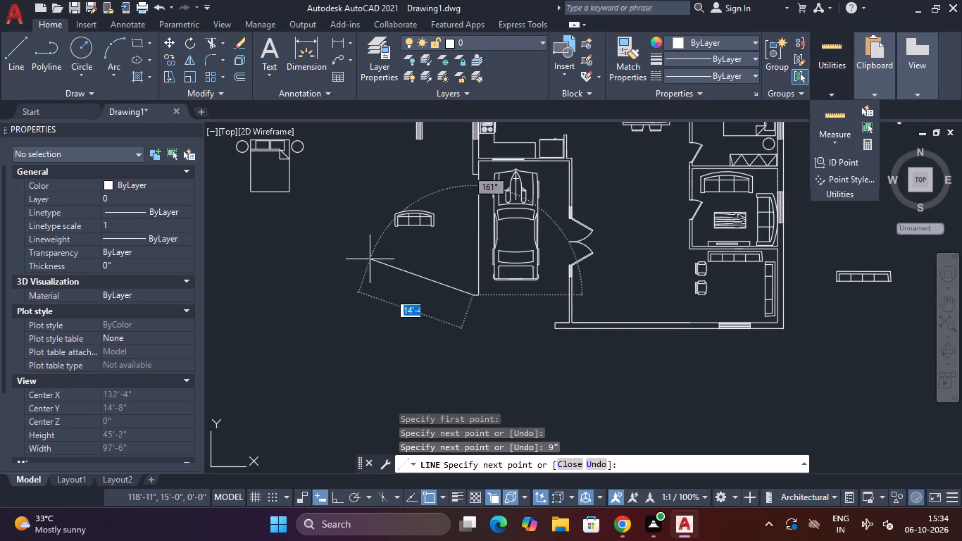
{"action": "left_click", "coordinate": [472, 174]}
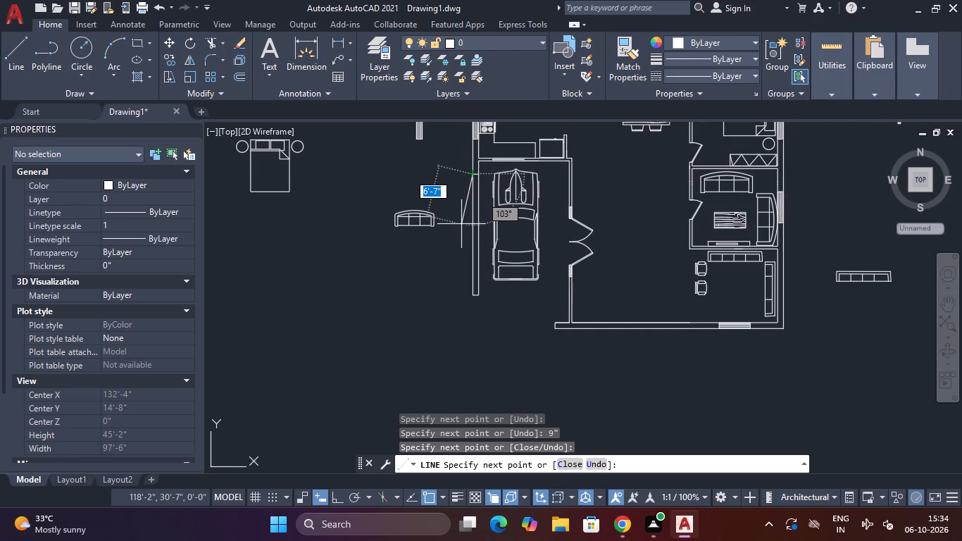
{"action": "key", "text": "Escape"}
Trim away the short line across the joint between the existing outer wall and its new extension.
{"action": "middle_click_drag", "start_coordinate": [458, 225], "coordinate": [443, 290]}
{"action": "scroll", "coordinate": [460, 234], "scroll_direction": "up", "scroll_amount": 3}
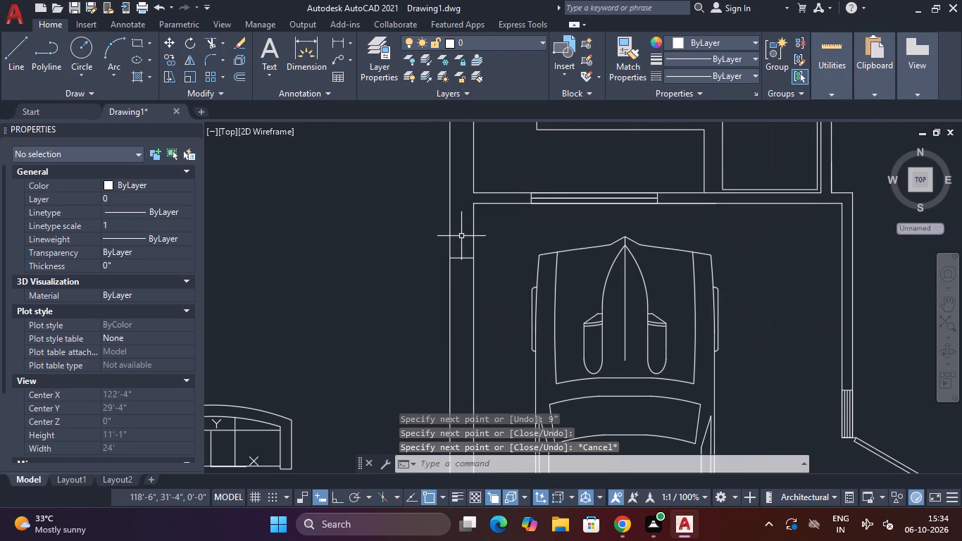
{"action": "type", "text": "TR"}
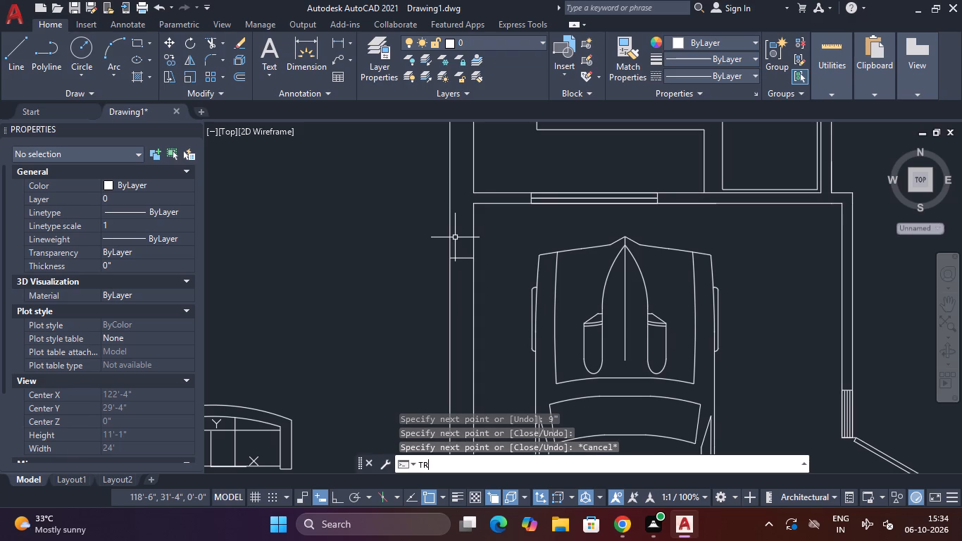
{"action": "key", "text": "space"}
{"action": "left_click", "coordinate": [455, 243]}
{"action": "left_click", "coordinate": [456, 265]}
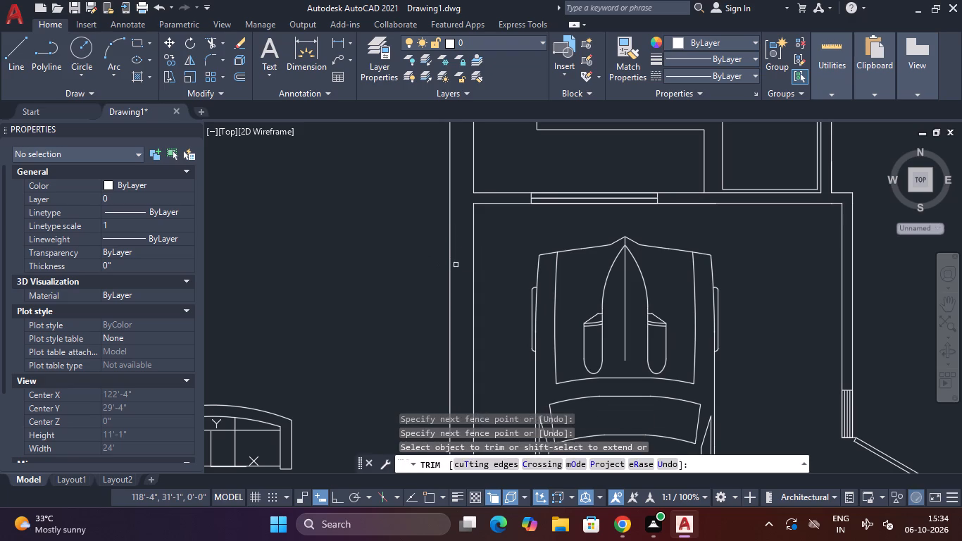
{"action": "scroll", "coordinate": [456, 265], "scroll_direction": "down", "scroll_amount": 4}
{"action": "middle_click_drag", "start_coordinate": [435, 316], "coordinate": [450, 251]}
{"action": "key", "text": "Escape"}
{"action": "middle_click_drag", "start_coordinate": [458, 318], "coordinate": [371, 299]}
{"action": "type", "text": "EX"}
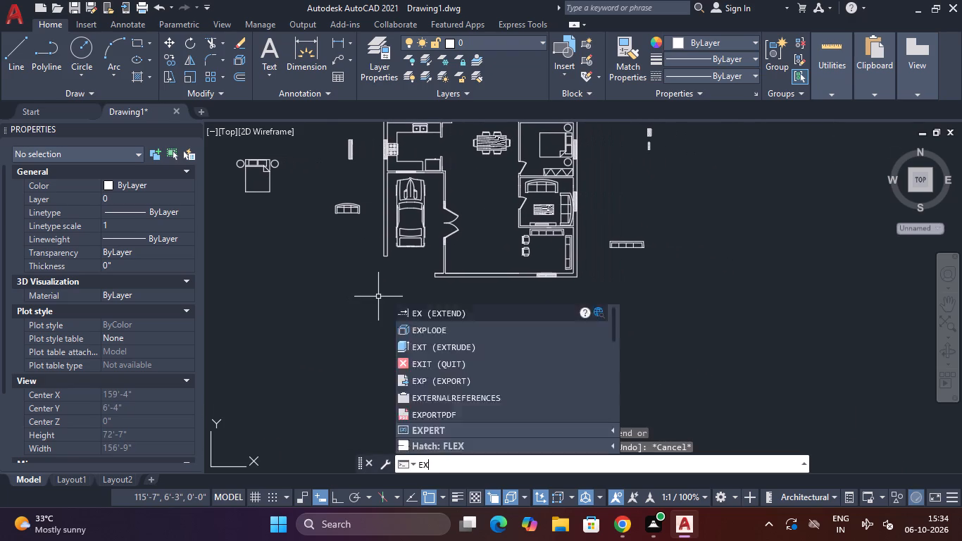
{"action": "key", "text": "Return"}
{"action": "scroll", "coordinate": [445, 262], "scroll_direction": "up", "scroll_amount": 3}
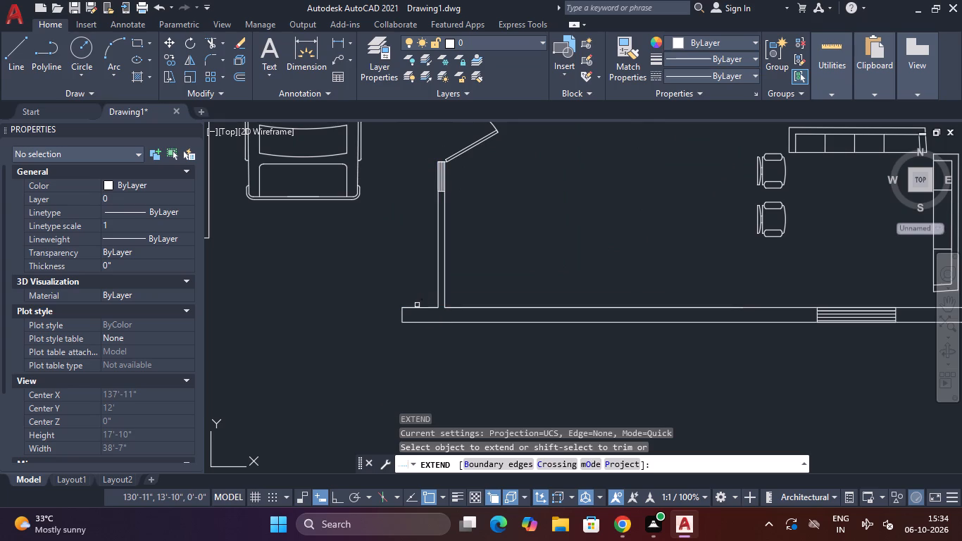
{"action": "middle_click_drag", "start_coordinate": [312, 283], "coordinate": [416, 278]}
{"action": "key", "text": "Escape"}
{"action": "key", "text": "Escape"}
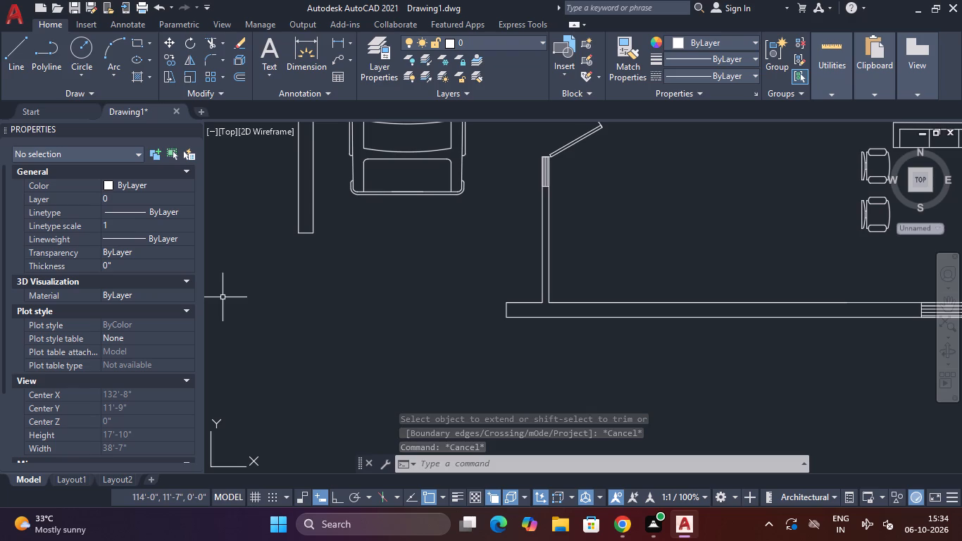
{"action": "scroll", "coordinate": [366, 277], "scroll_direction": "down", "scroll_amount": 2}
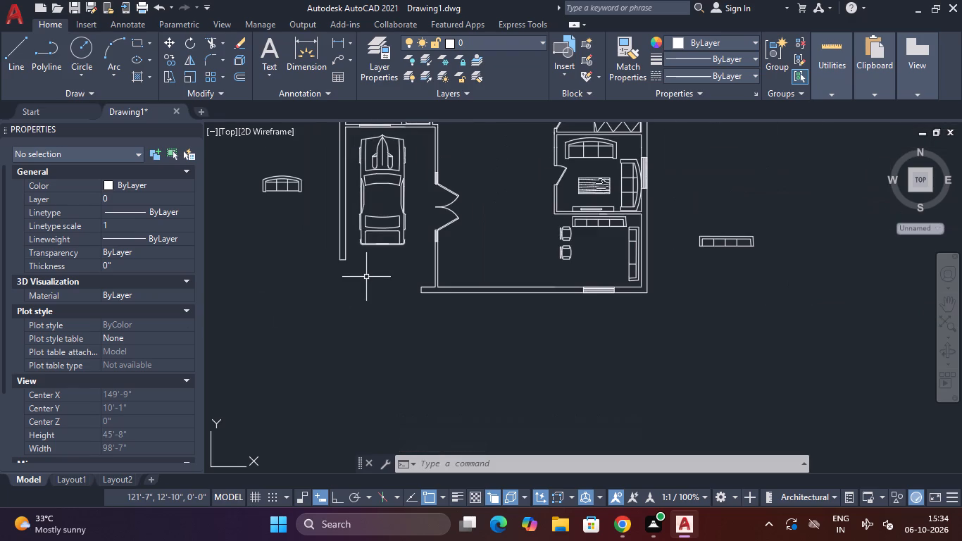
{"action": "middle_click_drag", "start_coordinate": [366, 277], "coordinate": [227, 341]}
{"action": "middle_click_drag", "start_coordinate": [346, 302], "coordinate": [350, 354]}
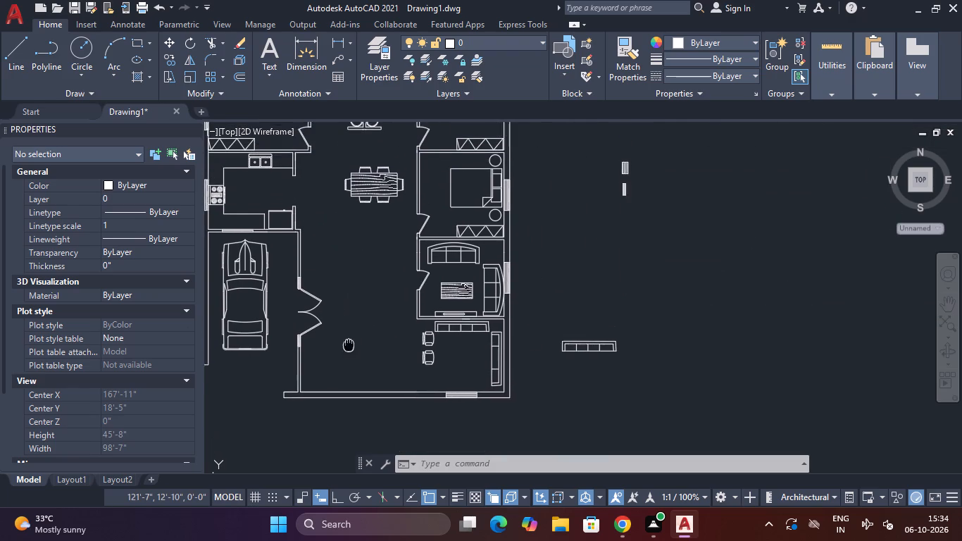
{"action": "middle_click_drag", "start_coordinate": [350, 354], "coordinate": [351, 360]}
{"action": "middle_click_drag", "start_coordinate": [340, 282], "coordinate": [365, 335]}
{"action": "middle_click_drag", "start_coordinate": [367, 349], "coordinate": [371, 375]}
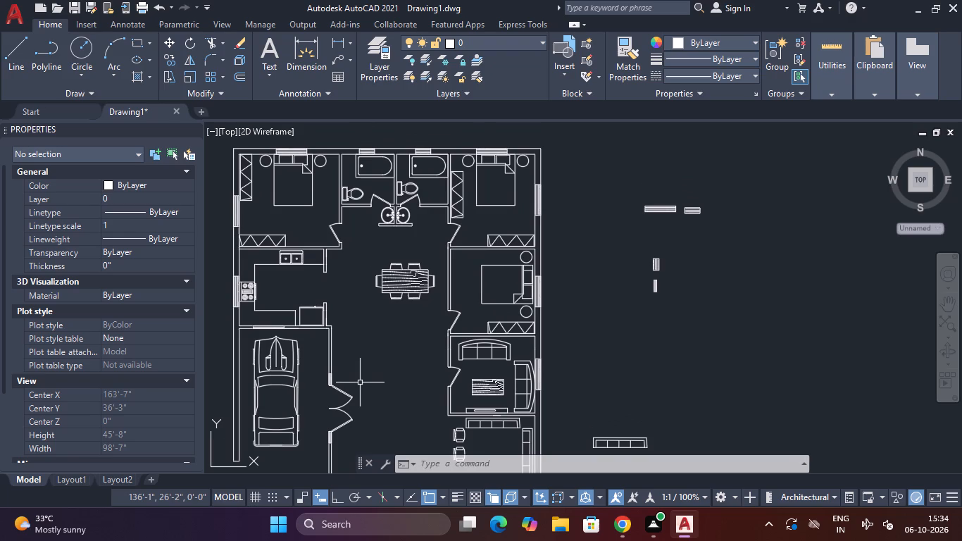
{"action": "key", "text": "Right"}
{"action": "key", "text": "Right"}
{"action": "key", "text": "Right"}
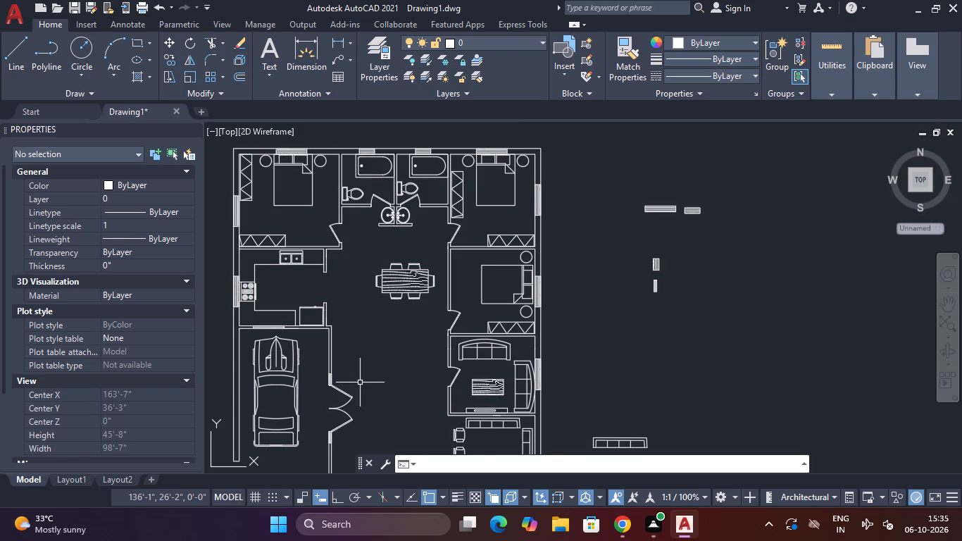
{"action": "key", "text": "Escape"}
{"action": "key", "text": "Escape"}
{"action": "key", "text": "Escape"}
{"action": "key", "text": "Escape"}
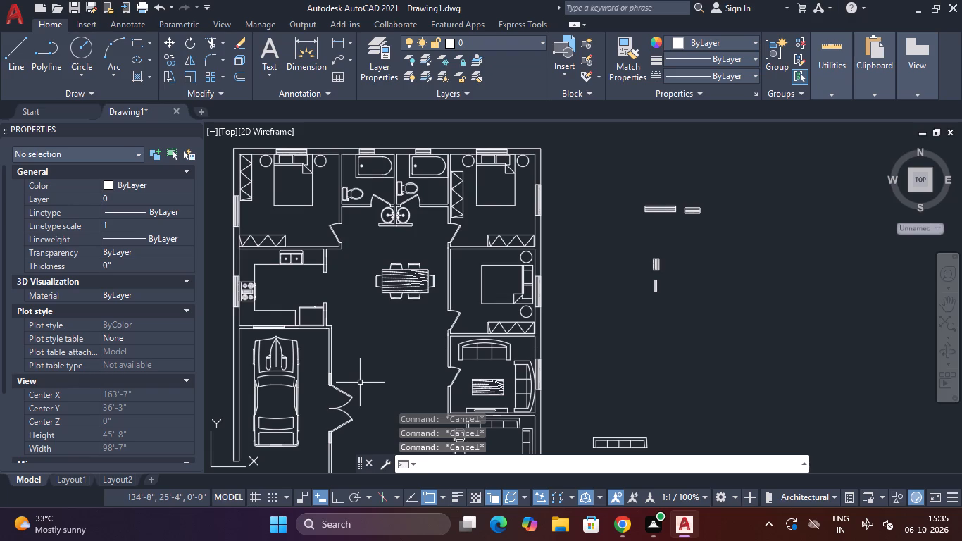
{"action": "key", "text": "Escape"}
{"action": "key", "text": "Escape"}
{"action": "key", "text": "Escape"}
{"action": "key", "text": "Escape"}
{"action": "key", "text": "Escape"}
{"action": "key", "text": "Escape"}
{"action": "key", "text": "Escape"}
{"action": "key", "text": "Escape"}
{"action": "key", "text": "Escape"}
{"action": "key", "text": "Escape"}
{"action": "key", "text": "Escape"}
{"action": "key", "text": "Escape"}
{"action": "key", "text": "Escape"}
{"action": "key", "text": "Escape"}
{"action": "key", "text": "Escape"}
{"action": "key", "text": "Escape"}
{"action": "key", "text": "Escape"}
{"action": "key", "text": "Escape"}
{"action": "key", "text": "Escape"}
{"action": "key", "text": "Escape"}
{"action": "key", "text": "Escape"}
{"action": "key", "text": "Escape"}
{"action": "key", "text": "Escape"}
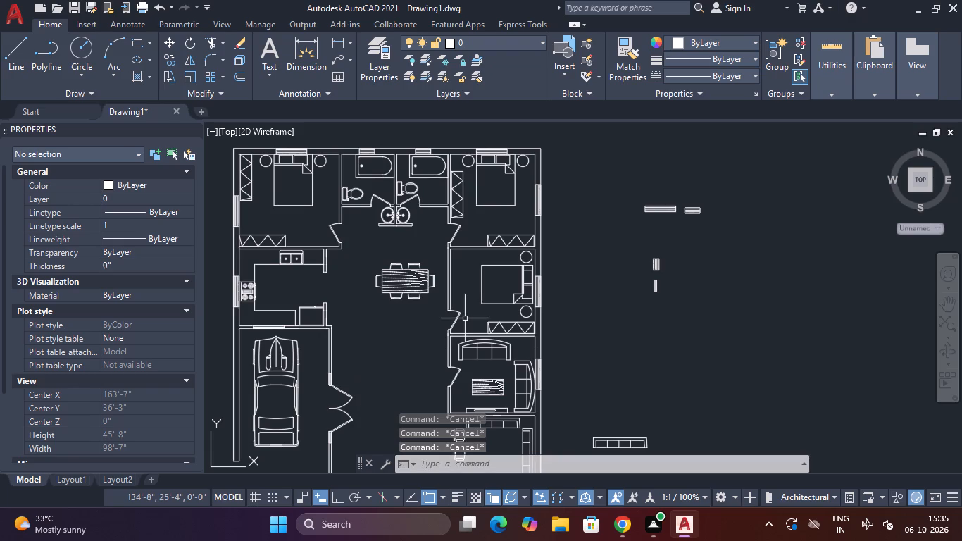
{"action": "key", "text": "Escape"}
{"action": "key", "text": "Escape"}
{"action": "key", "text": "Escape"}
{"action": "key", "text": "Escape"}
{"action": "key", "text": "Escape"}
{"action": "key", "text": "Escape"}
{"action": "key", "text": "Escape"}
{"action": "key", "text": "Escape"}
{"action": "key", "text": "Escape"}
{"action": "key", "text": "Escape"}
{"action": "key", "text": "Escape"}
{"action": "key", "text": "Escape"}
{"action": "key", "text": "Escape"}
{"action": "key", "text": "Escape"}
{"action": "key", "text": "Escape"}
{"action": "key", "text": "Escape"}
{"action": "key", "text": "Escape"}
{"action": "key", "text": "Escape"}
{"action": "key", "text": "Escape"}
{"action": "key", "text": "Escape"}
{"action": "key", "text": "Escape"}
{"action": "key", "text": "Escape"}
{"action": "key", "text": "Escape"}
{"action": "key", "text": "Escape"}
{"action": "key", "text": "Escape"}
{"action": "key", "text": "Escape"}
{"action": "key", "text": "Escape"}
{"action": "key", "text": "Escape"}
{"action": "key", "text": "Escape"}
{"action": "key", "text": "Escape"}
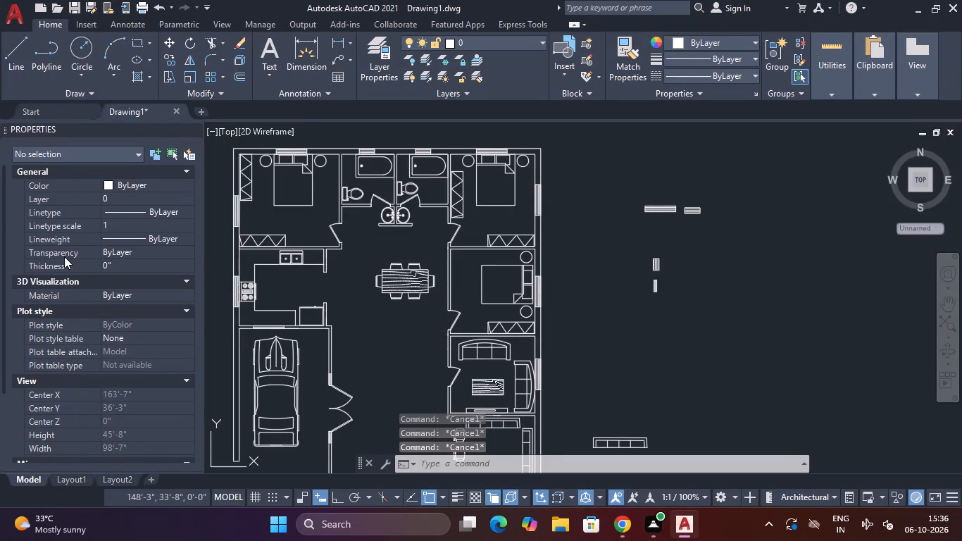
Add a vertical linear dimension across the inside of the bedroom above the kitchen, running through its bed.
{"action": "scroll", "coordinate": [251, 255], "scroll_direction": "down", "scroll_amount": 2}
{"action": "middle_click_drag", "start_coordinate": [296, 298], "coordinate": [339, 280]}
{"action": "scroll", "coordinate": [331, 269], "scroll_direction": "up", "scroll_amount": 1}
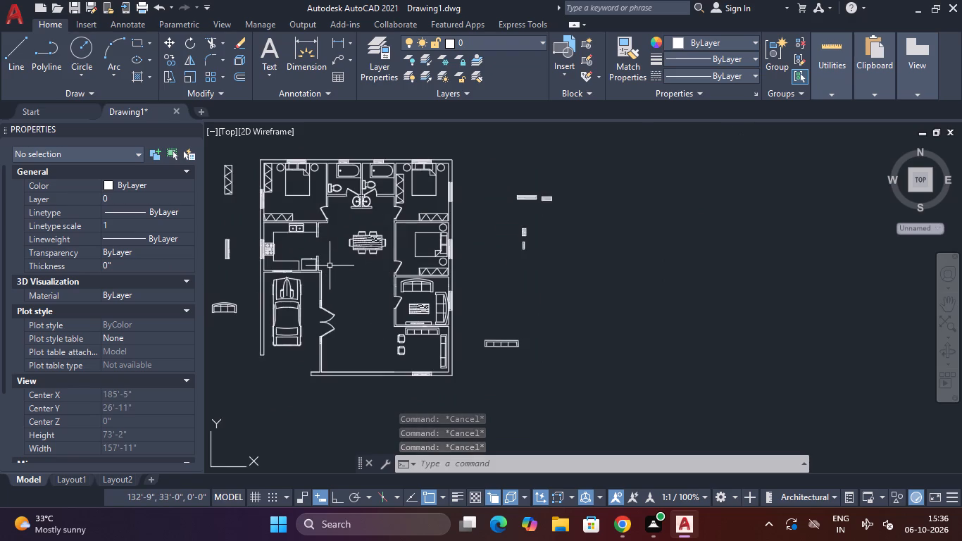
{"action": "middle_click_drag", "start_coordinate": [330, 266], "coordinate": [350, 318]}
{"action": "scroll", "coordinate": [327, 283], "scroll_direction": "up", "scroll_amount": 3}
{"action": "middle_click_drag", "start_coordinate": [334, 218], "coordinate": [352, 403]}
{"action": "scroll", "coordinate": [348, 357], "scroll_direction": "down", "scroll_amount": 1}
{"action": "middle_click_drag", "start_coordinate": [348, 357], "coordinate": [346, 334]}
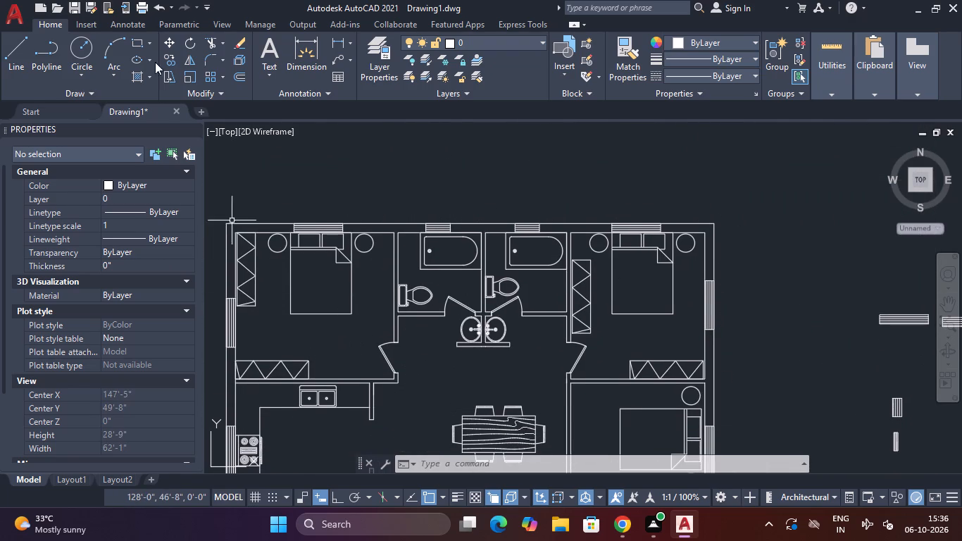
{"action": "type", "text": "DLI"}
{"action": "key", "text": "Return"}
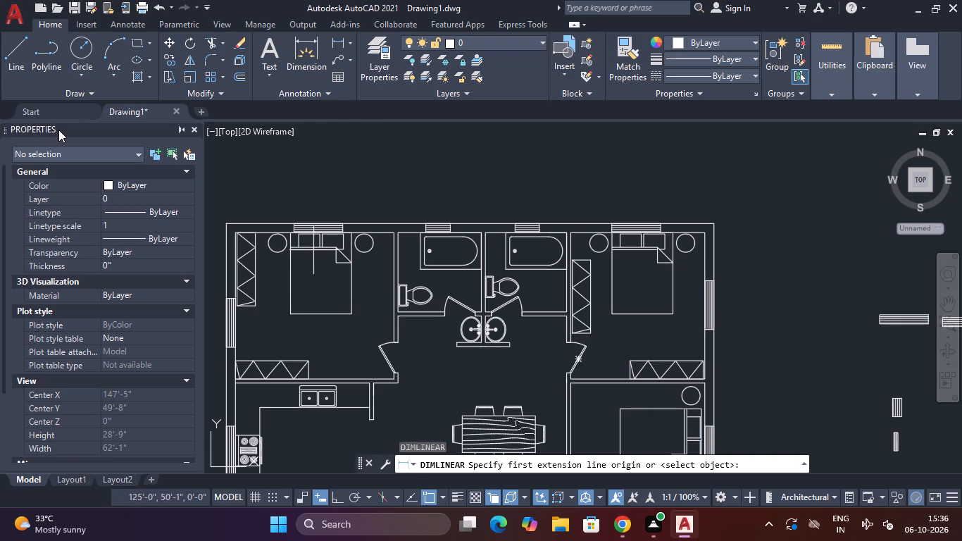
{"action": "left_click", "coordinate": [287, 236]}
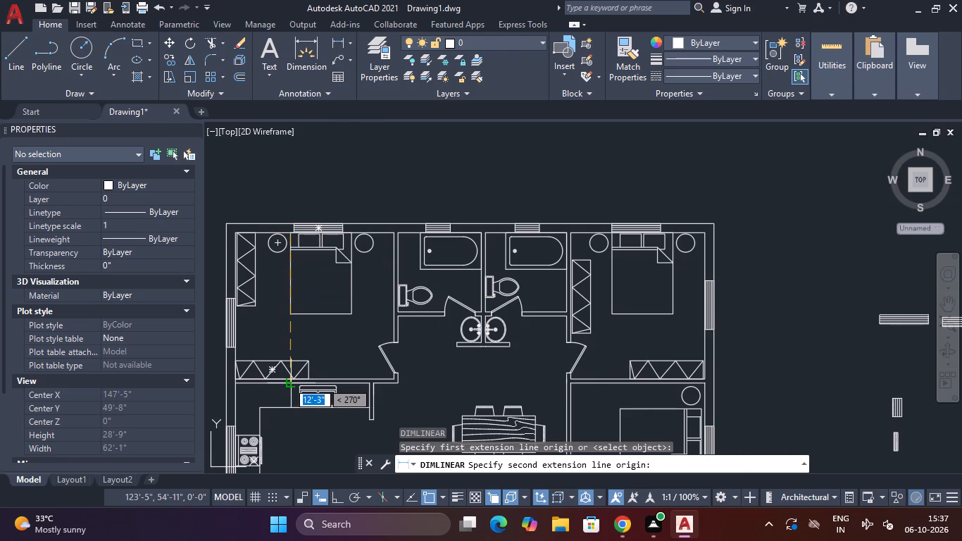
{"action": "scroll", "coordinate": [289, 377], "scroll_direction": "up", "scroll_amount": 3}
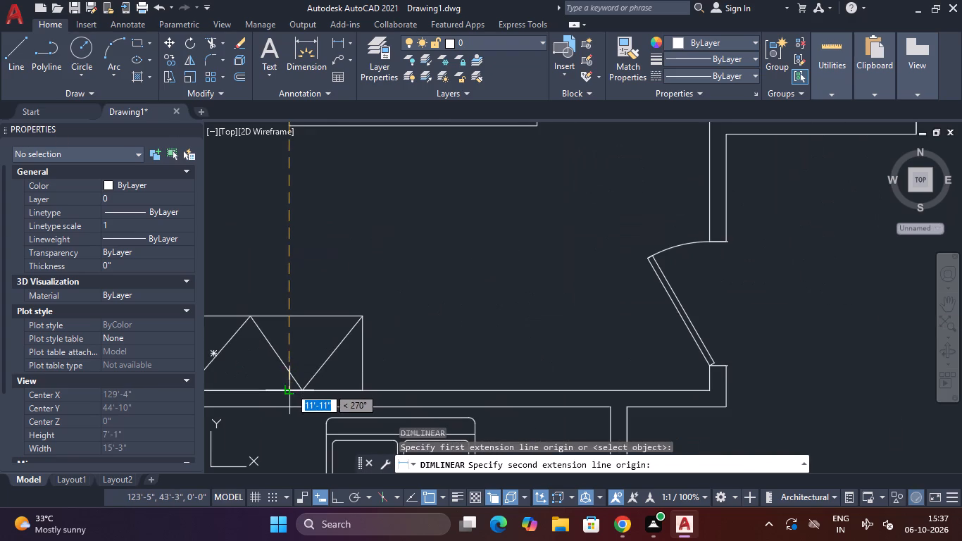
{"action": "left_click", "coordinate": [290, 387]}
{"action": "left_click", "coordinate": [408, 361]}
{"action": "scroll", "coordinate": [407, 361], "scroll_direction": "down", "scroll_amount": 3}
{"action": "middle_click", "coordinate": [404, 326]}
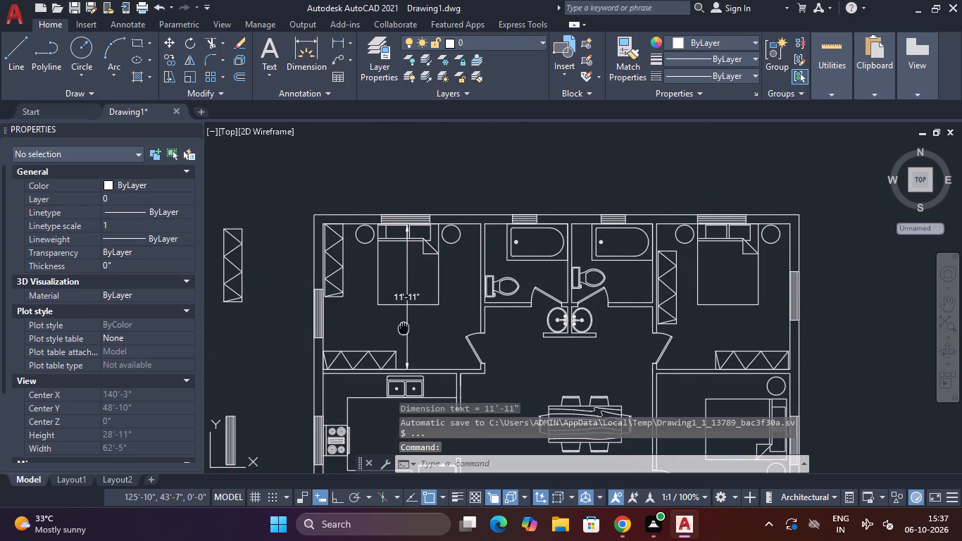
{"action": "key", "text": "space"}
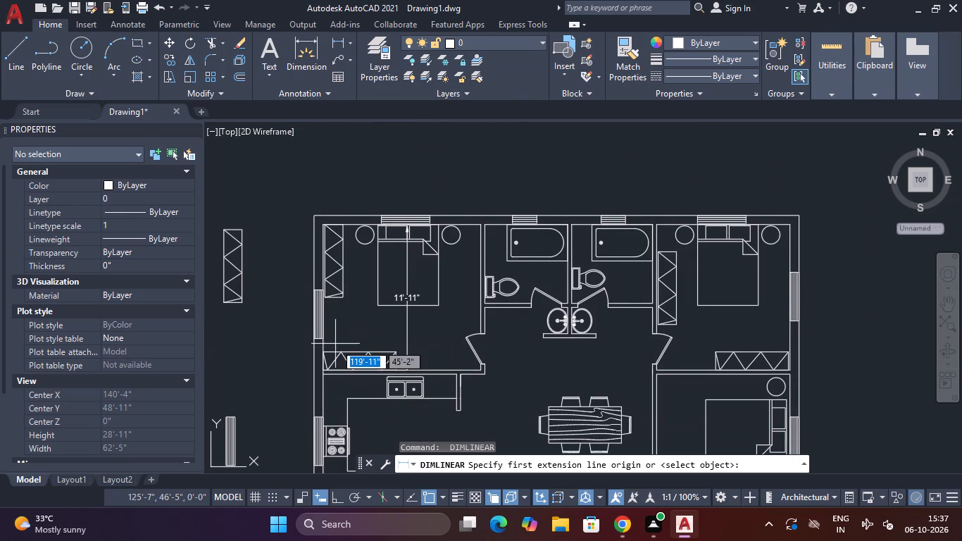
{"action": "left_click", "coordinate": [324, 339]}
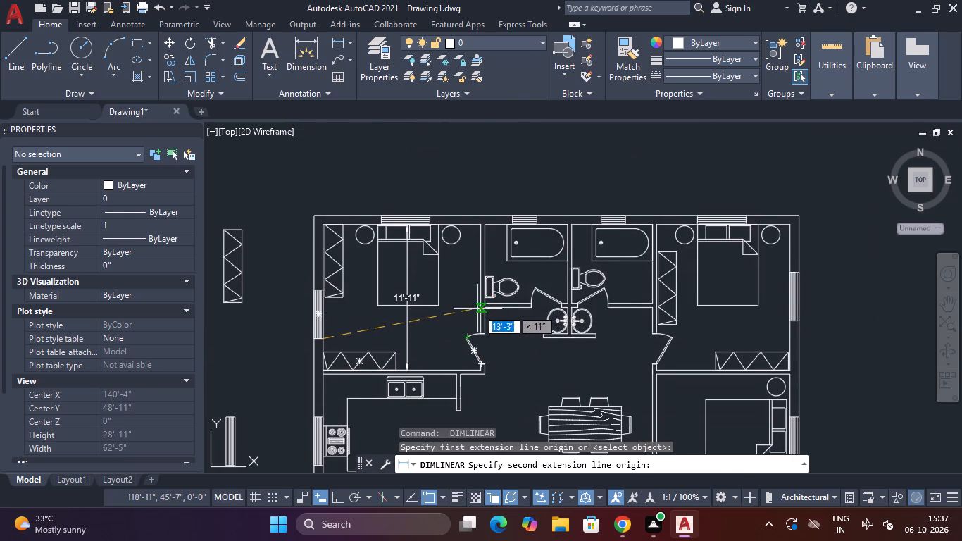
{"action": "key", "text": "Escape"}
Add a horizontal linear dimension between the same bedroom's inner side walls, just below the bed.
{"action": "key", "text": "space"}
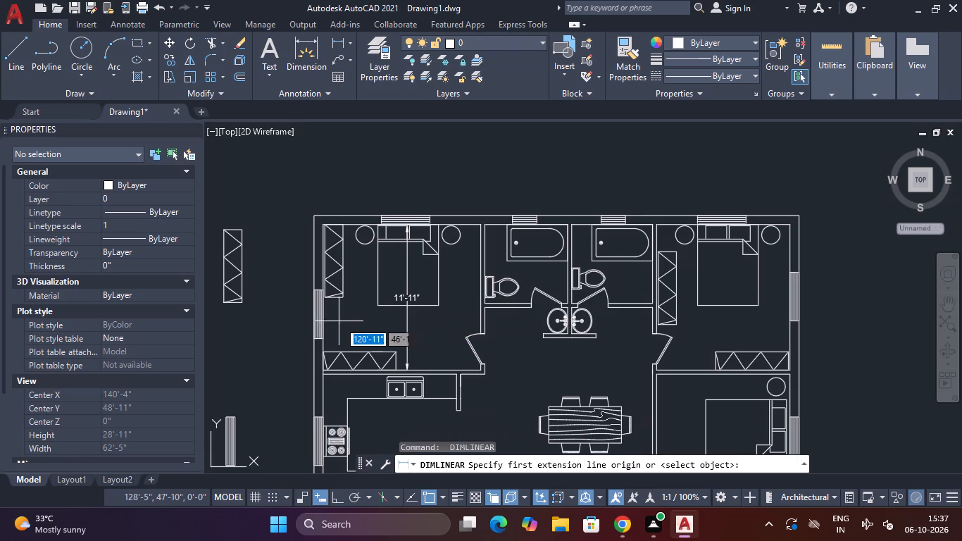
{"action": "scroll", "coordinate": [317, 318], "scroll_direction": "up", "scroll_amount": 3}
{"action": "left_click", "coordinate": [339, 318]}
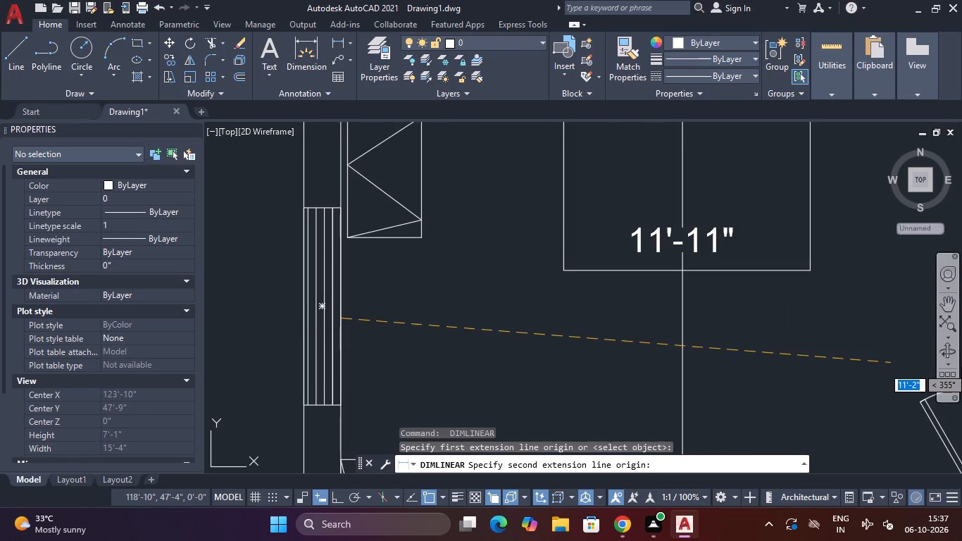
{"action": "middle_click_drag", "start_coordinate": [946, 328], "coordinate": [788, 342]}
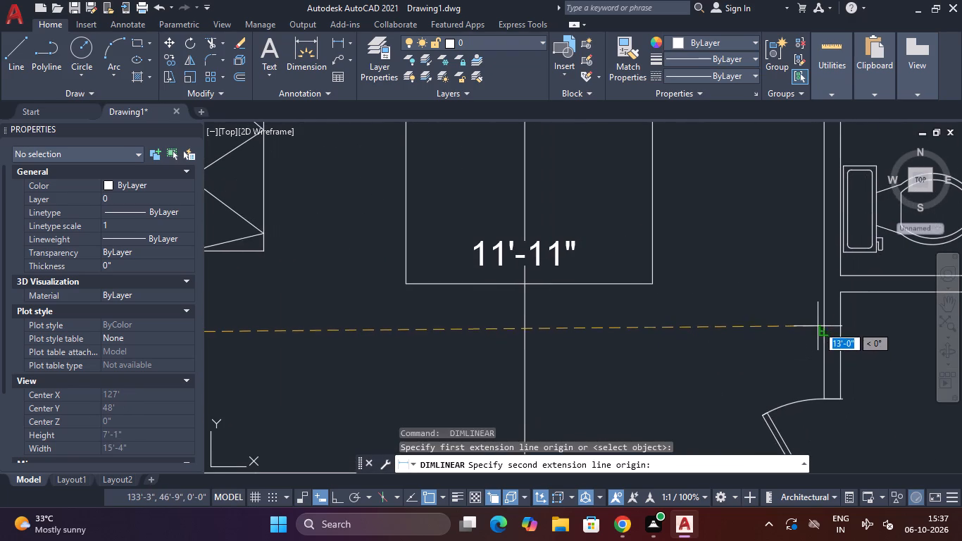
{"action": "left_click", "coordinate": [823, 324]}
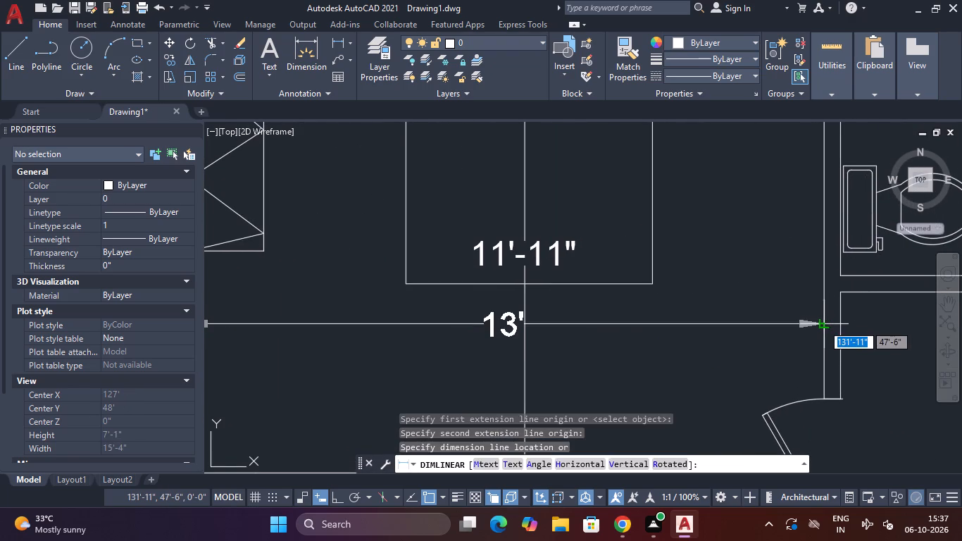
{"action": "left_click", "coordinate": [816, 318]}
Dimension the kitchen's inside vertical and horizontal extents between its wall faces with linear dimensions.
{"action": "scroll", "coordinate": [807, 318], "scroll_direction": "down", "scroll_amount": 3}
{"action": "middle_click_drag", "start_coordinate": [772, 271], "coordinate": [767, 251]}
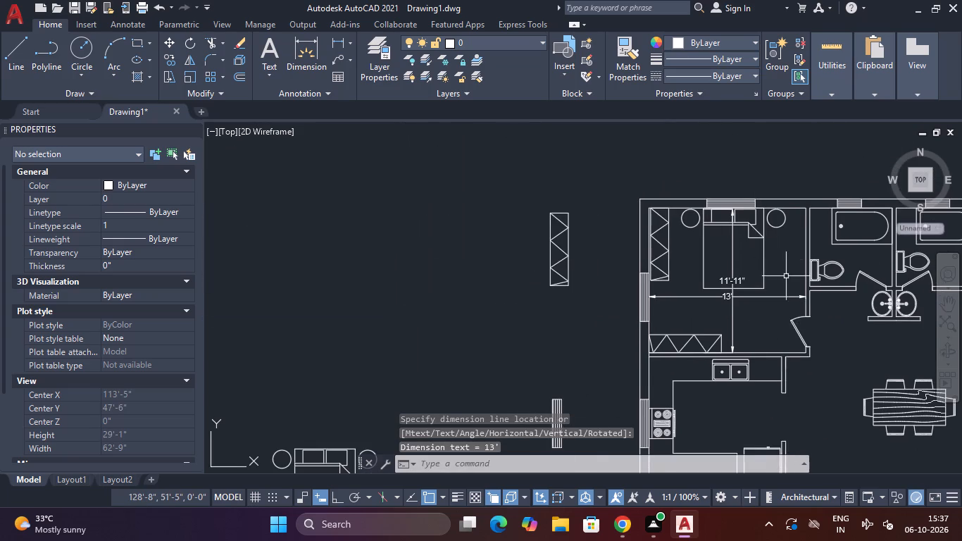
{"action": "middle_click_drag", "start_coordinate": [785, 278], "coordinate": [682, 192]}
{"action": "key", "text": "space"}
{"action": "scroll", "coordinate": [582, 267], "scroll_direction": "up", "scroll_amount": 2}
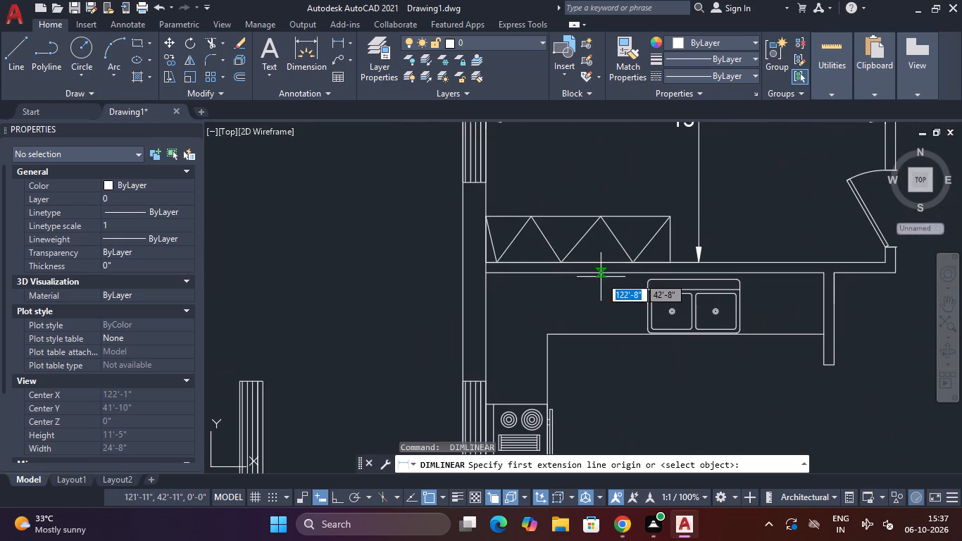
{"action": "left_click", "coordinate": [616, 274]}
{"action": "middle_click_drag", "start_coordinate": [625, 374], "coordinate": [654, 204]}
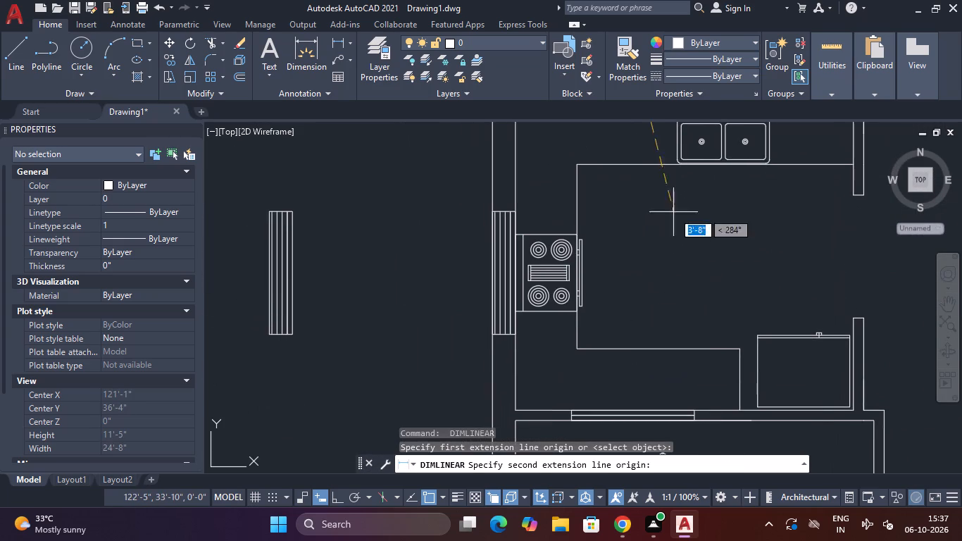
{"action": "left_click", "coordinate": [642, 409]}
{"action": "left_click", "coordinate": [669, 392]}
{"action": "key", "text": "space"}
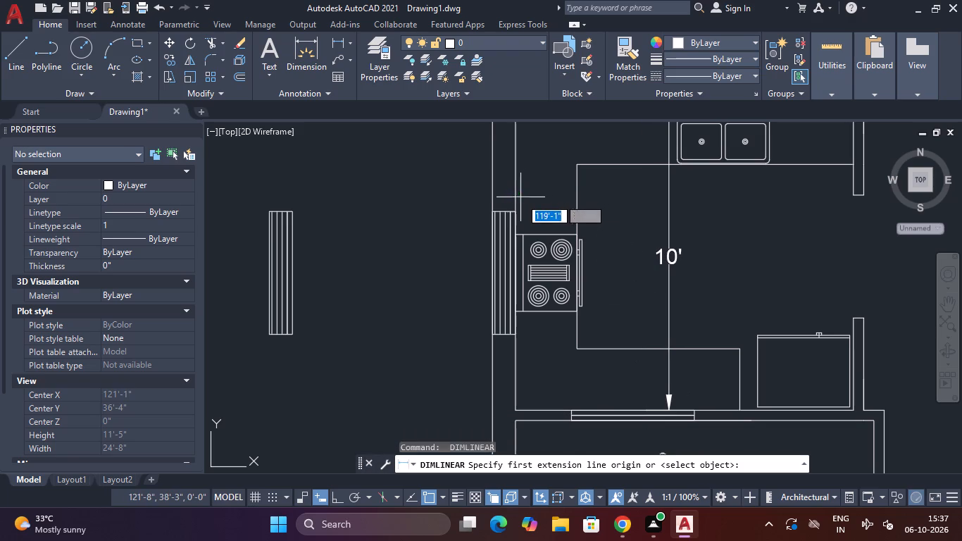
{"action": "left_click", "coordinate": [514, 202]}
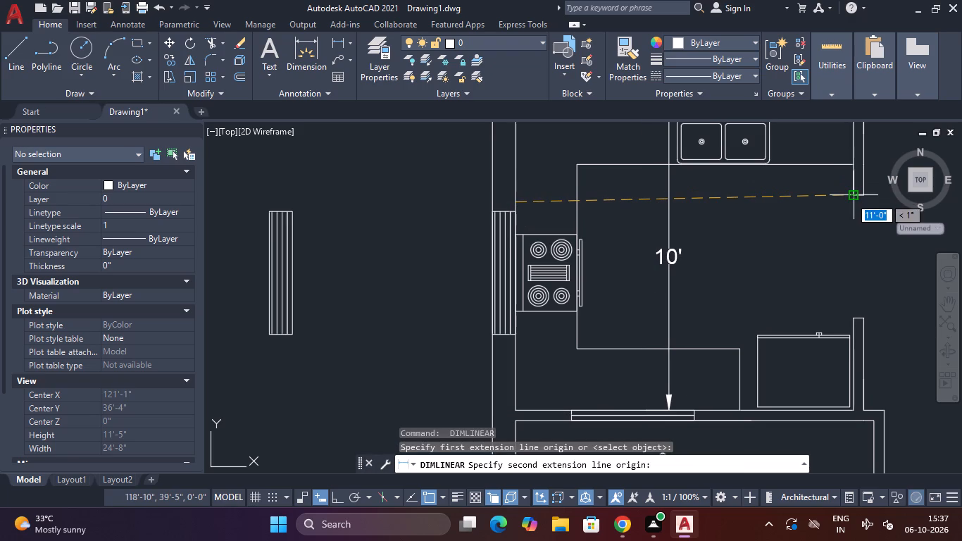
{"action": "left_click", "coordinate": [849, 205]}
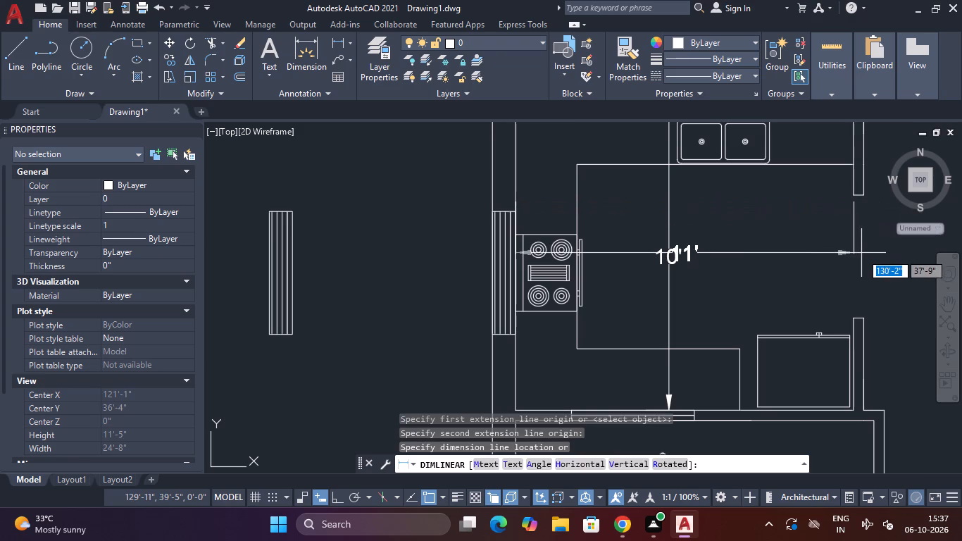
{"action": "left_click", "coordinate": [858, 220]}
Dimension the parking bay's width from the extended outer wall to the entrance wall, placing the dimension across the car.
{"action": "scroll", "coordinate": [854, 231], "scroll_direction": "down", "scroll_amount": 4}
{"action": "middle_click_drag", "start_coordinate": [851, 241], "coordinate": [713, 229]}
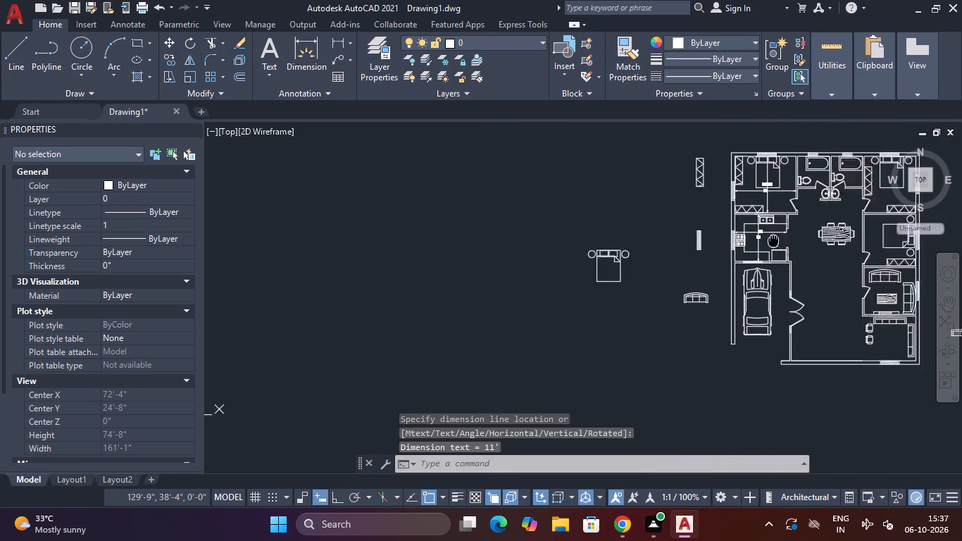
{"action": "middle_click_drag", "start_coordinate": [713, 229], "coordinate": [692, 225]}
{"action": "scroll", "coordinate": [706, 237], "scroll_direction": "up", "scroll_amount": 1}
{"action": "middle_click_drag", "start_coordinate": [712, 243], "coordinate": [703, 246]}
{"action": "key", "text": "space"}
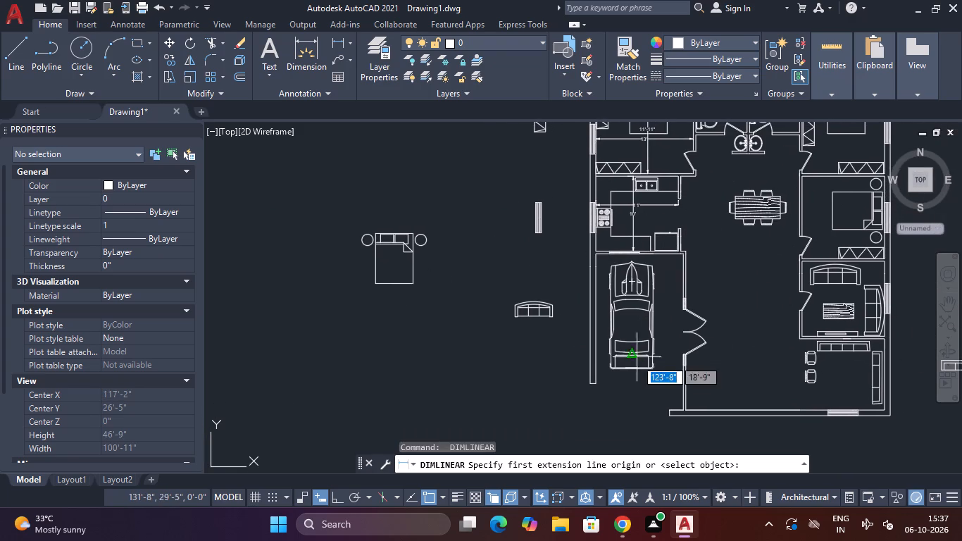
{"action": "scroll", "coordinate": [620, 354], "scroll_direction": "up", "scroll_amount": 3}
{"action": "scroll", "coordinate": [561, 347], "scroll_direction": "down", "scroll_amount": 3}
{"action": "middle_click_drag", "start_coordinate": [561, 342], "coordinate": [561, 235]}
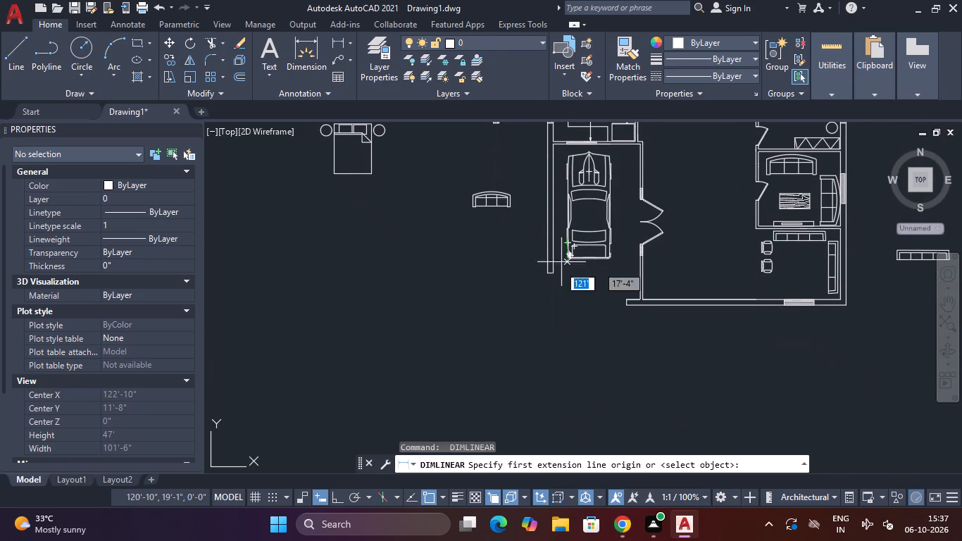
{"action": "left_click", "coordinate": [554, 268]}
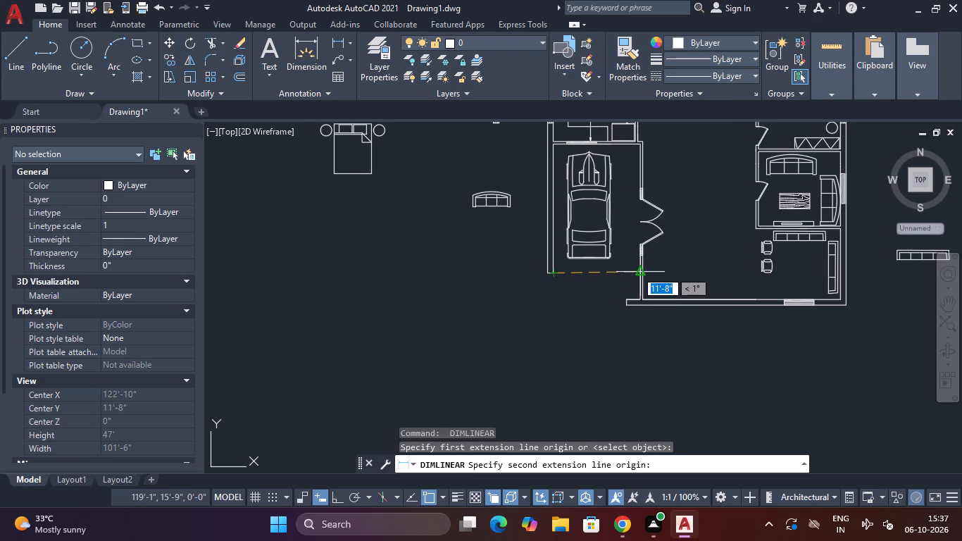
{"action": "left_click", "coordinate": [637, 270]}
{"action": "left_click", "coordinate": [630, 206]}
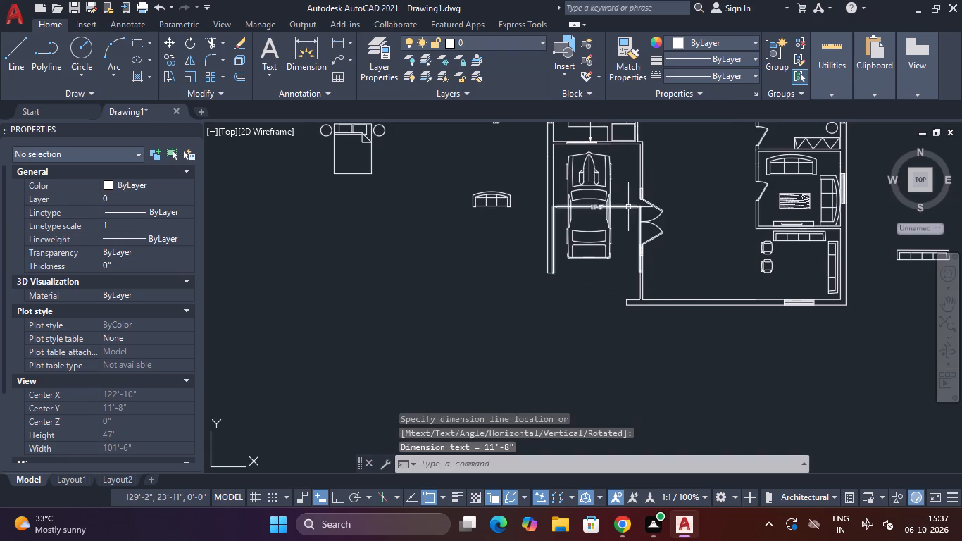
Dimension the parking bay's length from the kitchen wall down to the front wall's end, placing it between car and entrance wall.
{"action": "middle_click_drag", "start_coordinate": [627, 208], "coordinate": [618, 242]}
{"action": "key", "text": "space"}
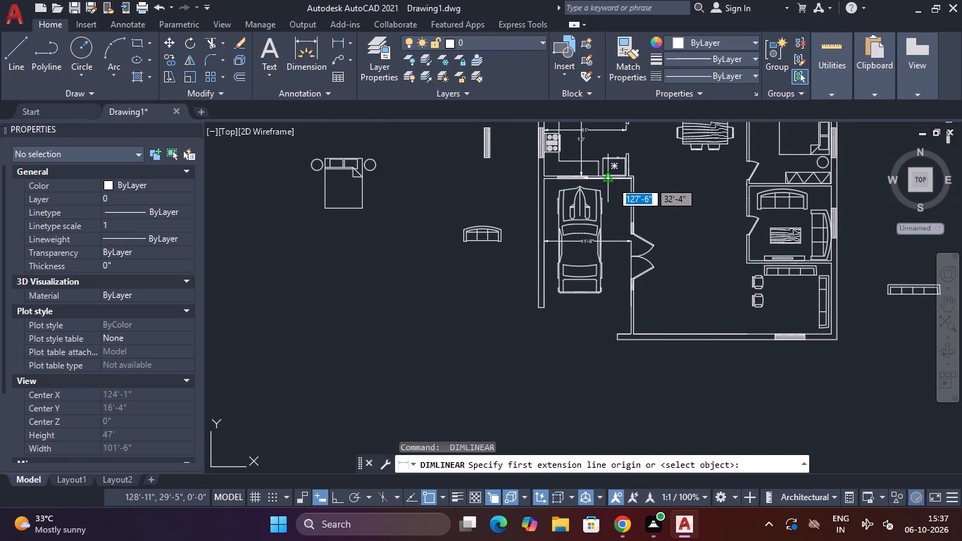
{"action": "left_click", "coordinate": [611, 181]}
{"action": "left_click", "coordinate": [616, 331]}
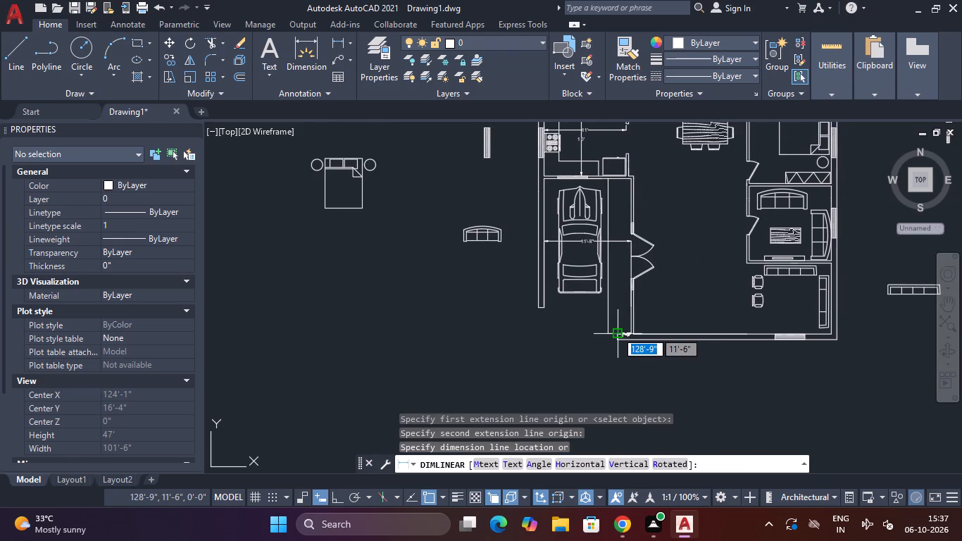
{"action": "left_click", "coordinate": [615, 325]}
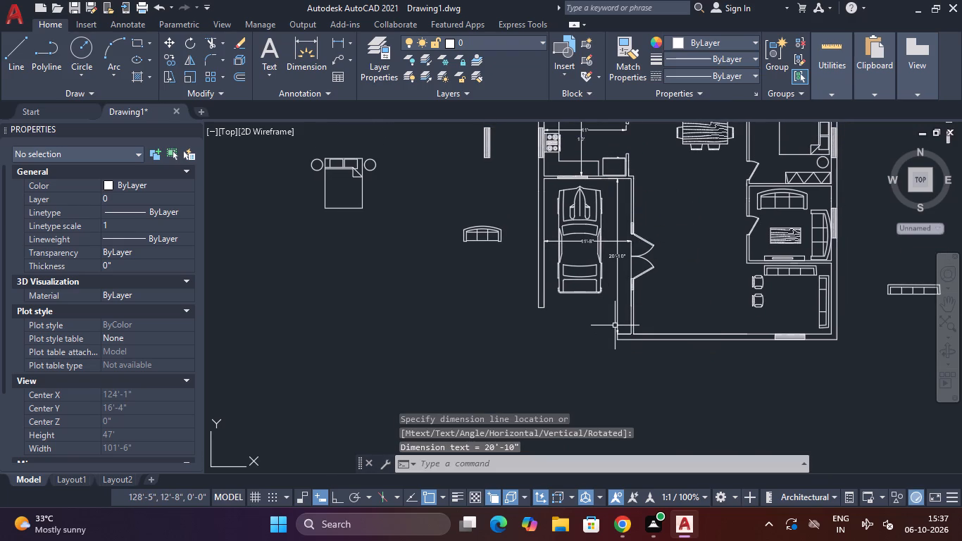
Add a vertical dimension to the corner seating area, from the TV room's lower wall to the inner face of the front wall.
{"action": "middle_click_drag", "start_coordinate": [664, 344], "coordinate": [648, 380]}
{"action": "scroll", "coordinate": [630, 295], "scroll_direction": "up", "scroll_amount": 2}
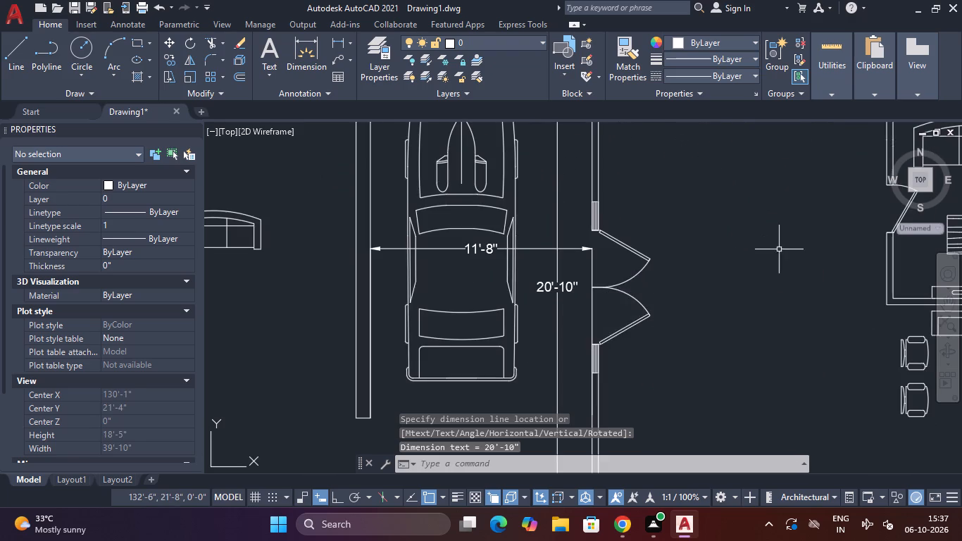
{"action": "scroll", "coordinate": [780, 249], "scroll_direction": "down", "scroll_amount": 2}
{"action": "middle_click_drag", "start_coordinate": [783, 253], "coordinate": [546, 273]}
{"action": "key", "text": "space"}
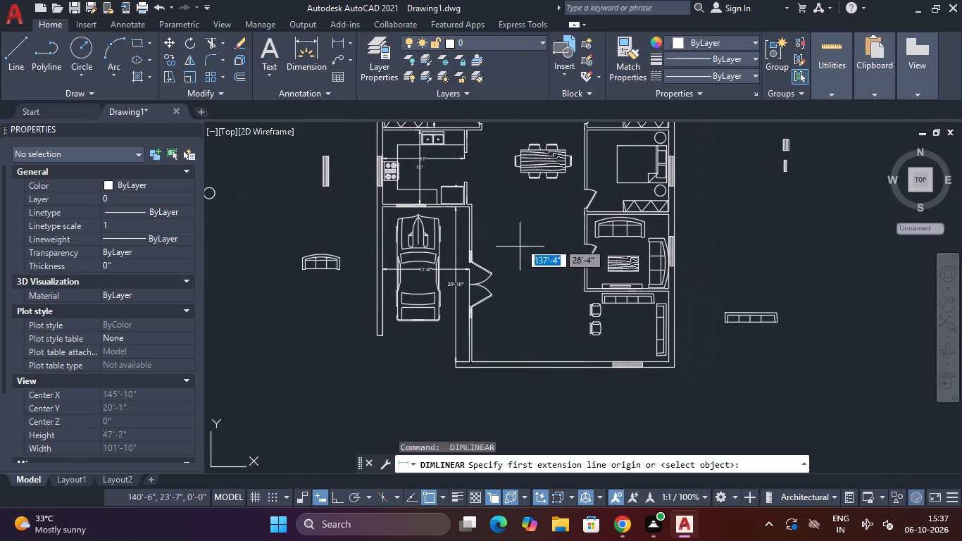
{"action": "middle_click_drag", "start_coordinate": [524, 203], "coordinate": [518, 280]}
{"action": "middle_click_drag", "start_coordinate": [531, 359], "coordinate": [529, 274]}
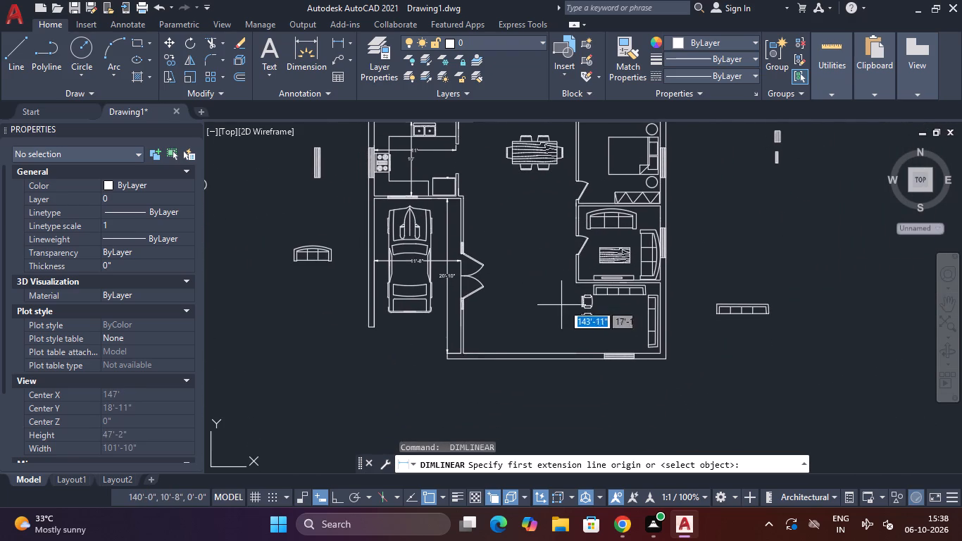
{"action": "scroll", "coordinate": [575, 297], "scroll_direction": "up", "scroll_amount": 2}
{"action": "left_click", "coordinate": [590, 260]}
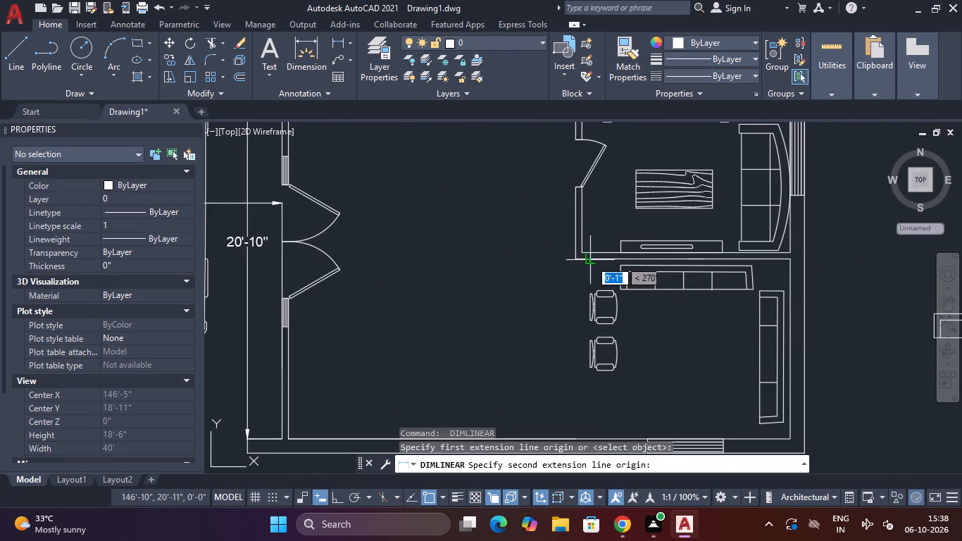
{"action": "left_click", "coordinate": [597, 440]}
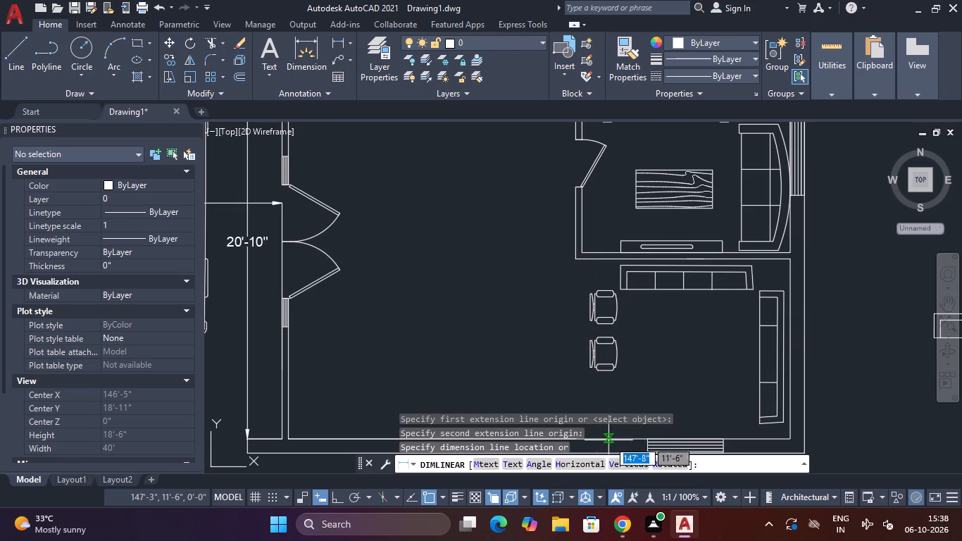
{"action": "left_click", "coordinate": [649, 432]}
Dimension the seating area's width from the outer side wall to a free point about 12'-4" away, just beyond the two chairs.
{"action": "key", "text": "space"}
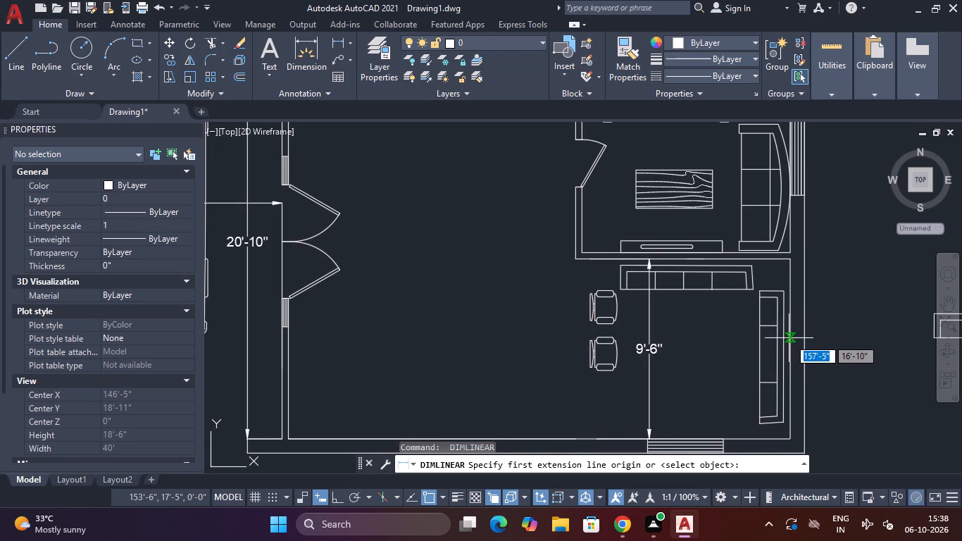
{"action": "left_click_drag", "start_coordinate": [789, 338], "coordinate": [782, 338]}
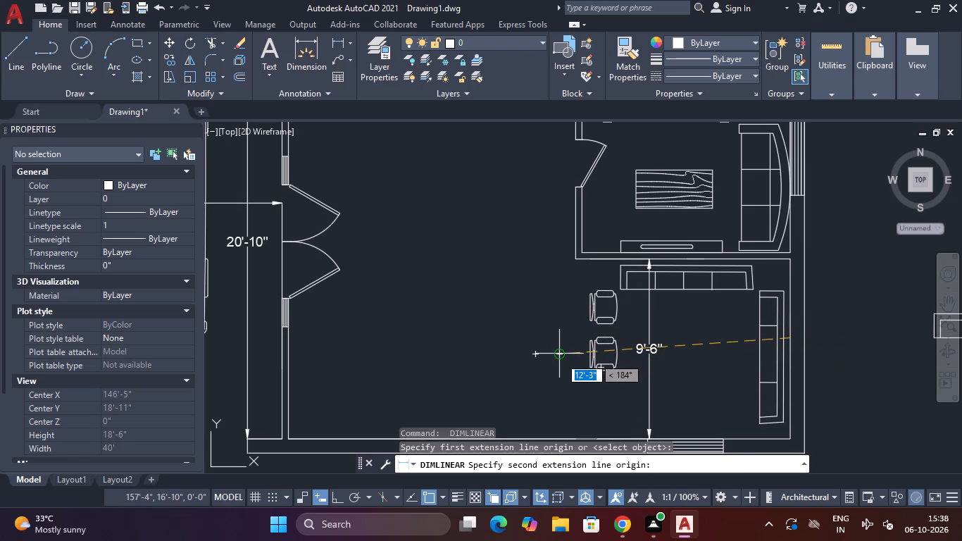
{"action": "left_click", "coordinate": [557, 332]}
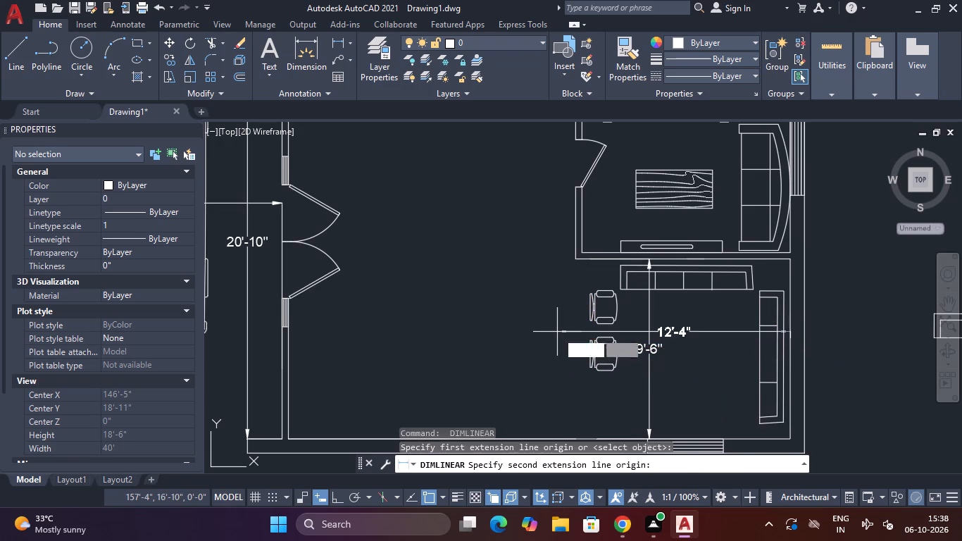
{"action": "left_click", "coordinate": [538, 350]}
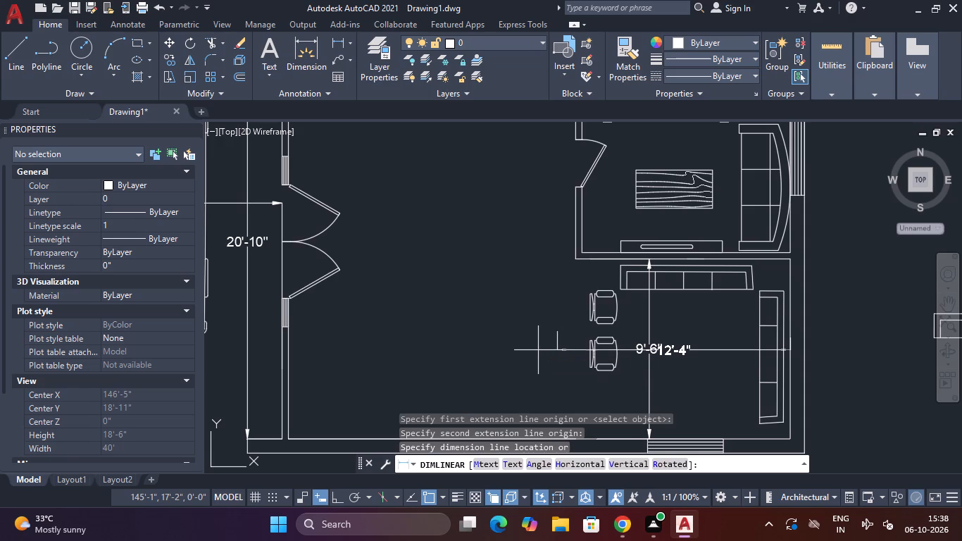
Dimension the TV room's length from its upper wall to its lower wall, placing the dimension between the coffee table and the side sofa.
{"action": "middle_click_drag", "start_coordinate": [542, 273], "coordinate": [539, 328]}
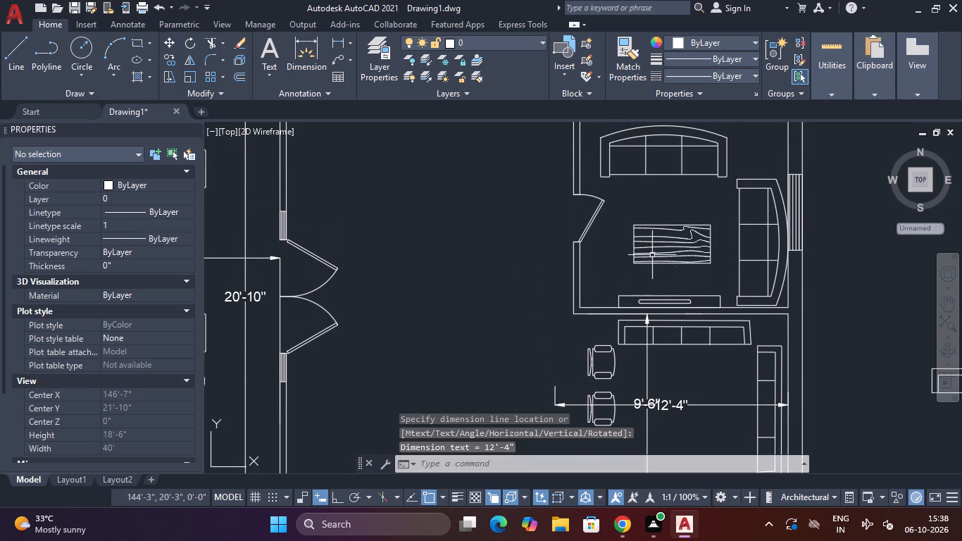
{"action": "middle_click_drag", "start_coordinate": [451, 287], "coordinate": [432, 392]}
{"action": "key", "text": "space"}
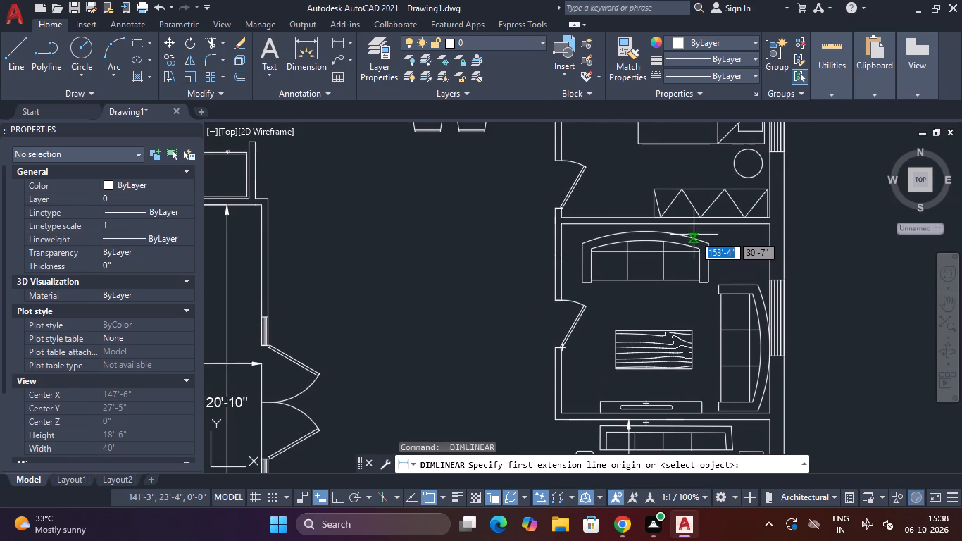
{"action": "left_click", "coordinate": [687, 225]}
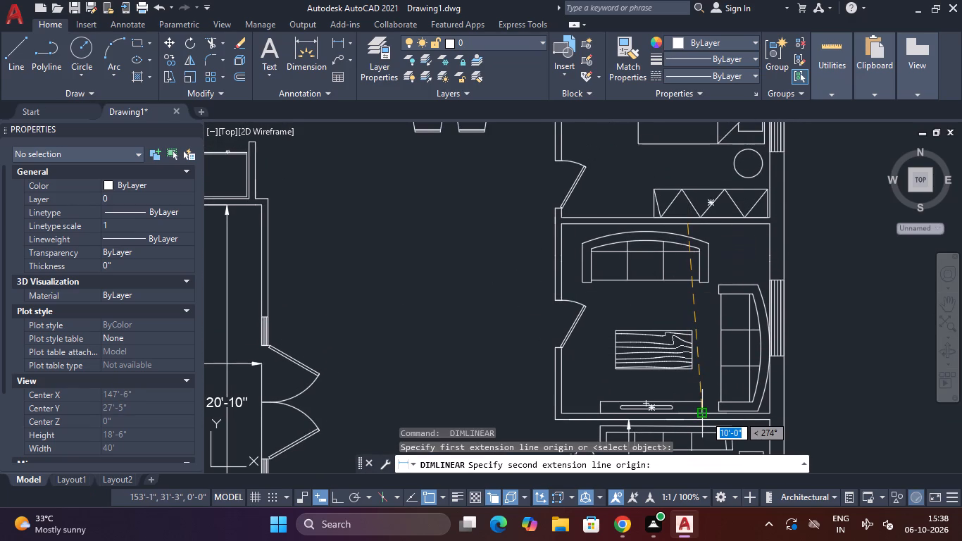
{"action": "left_click", "coordinate": [691, 416]}
{"action": "left_click", "coordinate": [699, 410]}
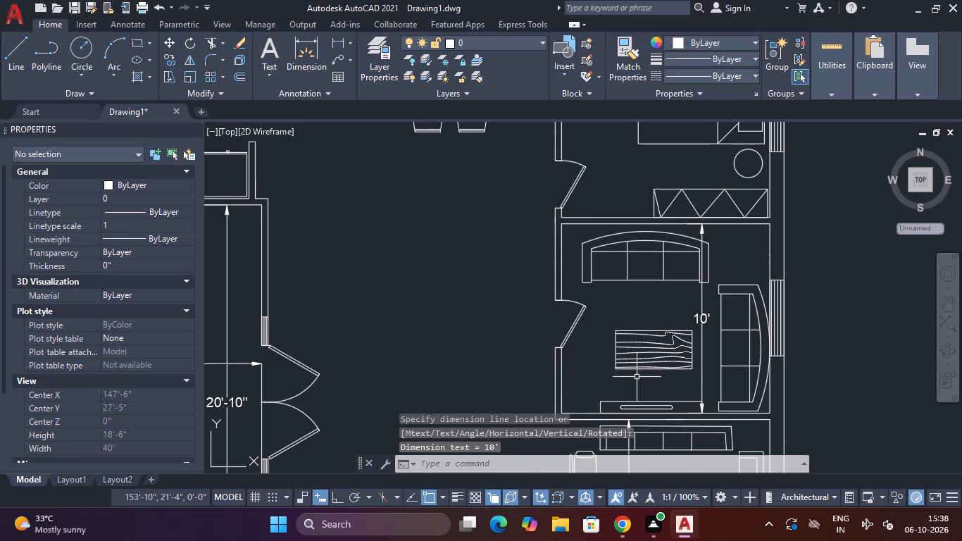
Dimension the TV room's width from the door-side wall to the outer wall, placing the dimension just above the coffee table.
{"action": "key", "text": "space"}
{"action": "left_click_drag", "start_coordinate": [563, 376], "coordinate": [571, 376]}
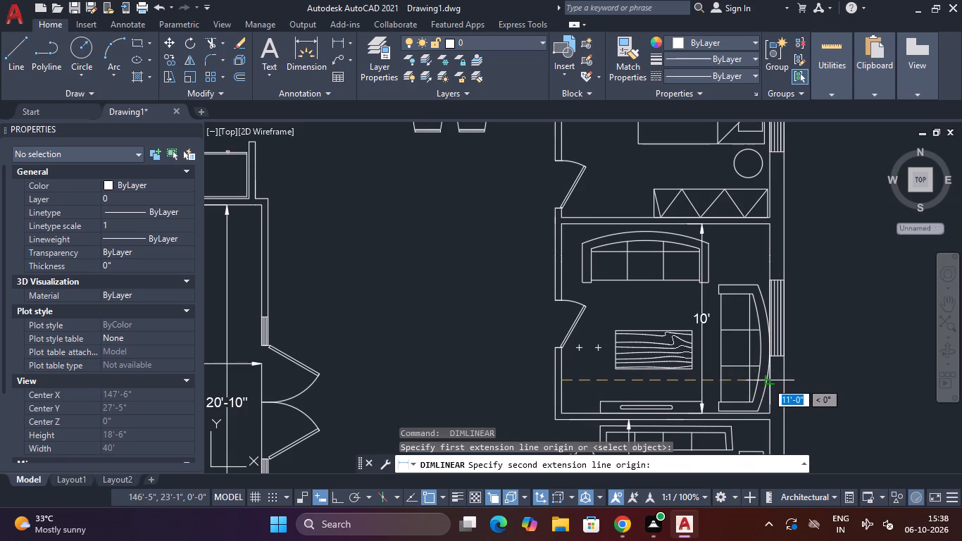
{"action": "left_click", "coordinate": [767, 385]}
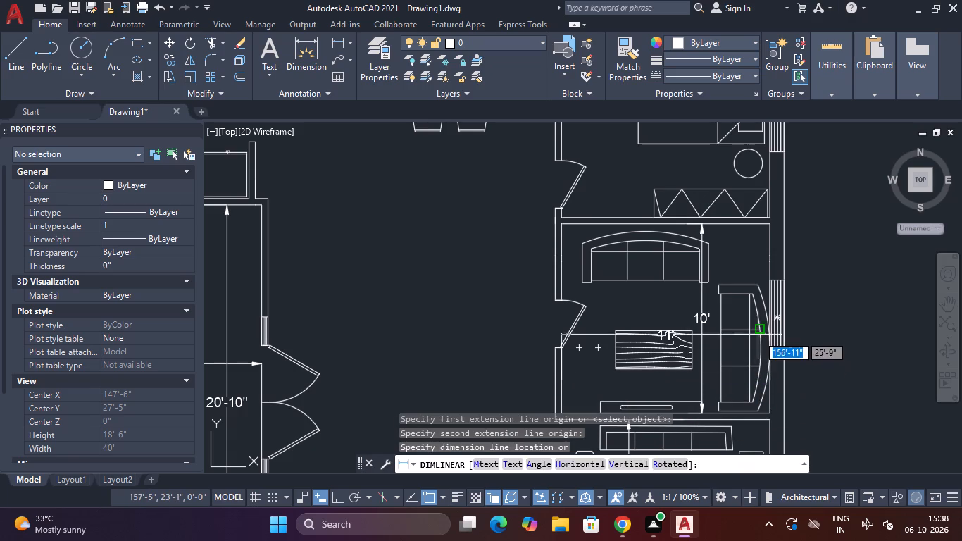
{"action": "left_click", "coordinate": [751, 306]}
Add a vertical dimension to the bedroom above the TV room, between its upper and lower walls, along the foot of the bed.
{"action": "middle_click_drag", "start_coordinate": [751, 306], "coordinate": [711, 468]}
{"action": "key", "text": "space"}
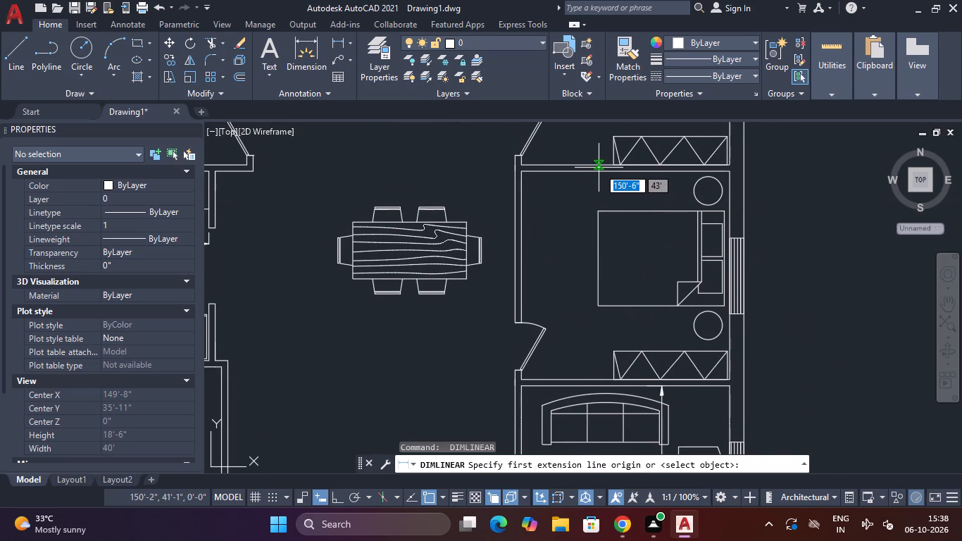
{"action": "left_click", "coordinate": [616, 172]}
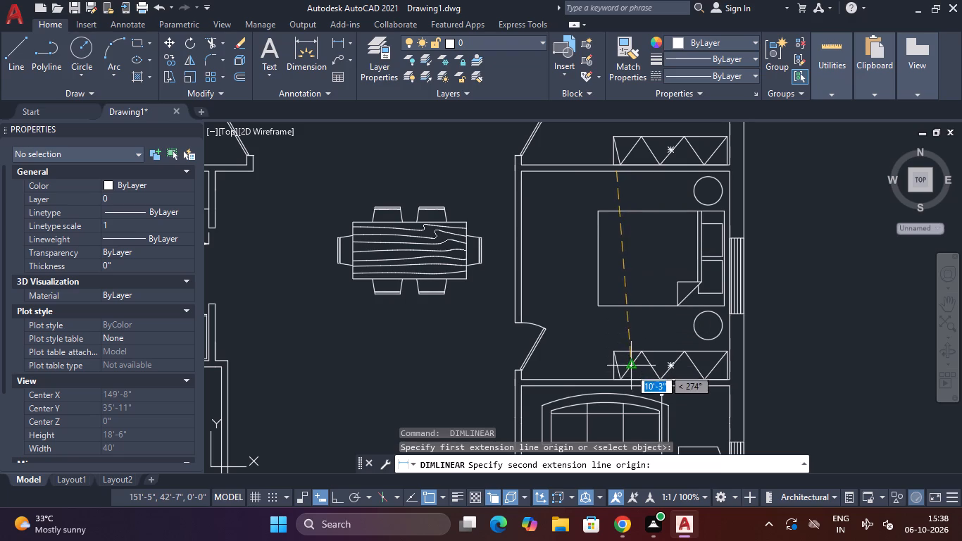
{"action": "left_click", "coordinate": [627, 380]}
{"action": "left_click", "coordinate": [596, 372]}
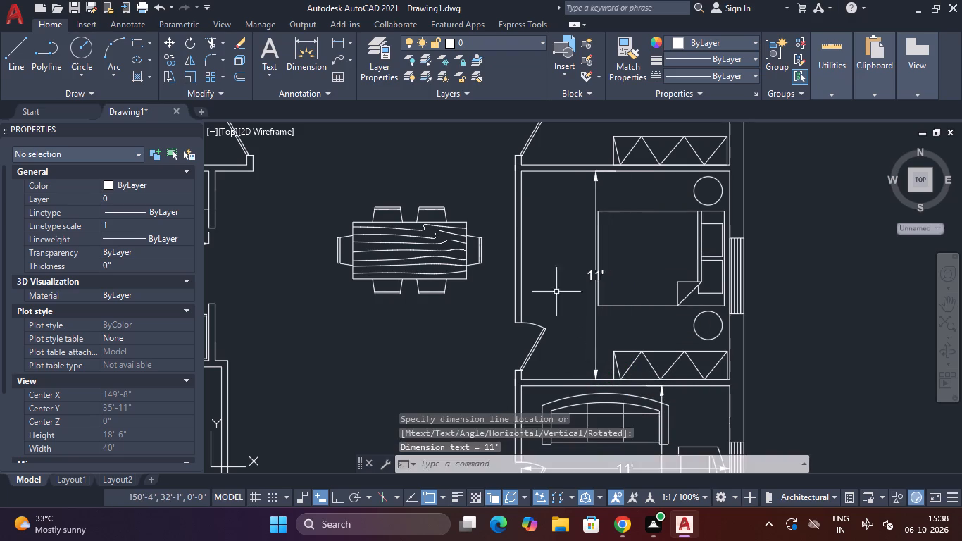
Dimension that bedroom's width from the door-side wall to the outer window wall, placing the dimension across the bed.
{"action": "key", "text": "space"}
{"action": "left_click", "coordinate": [523, 268]}
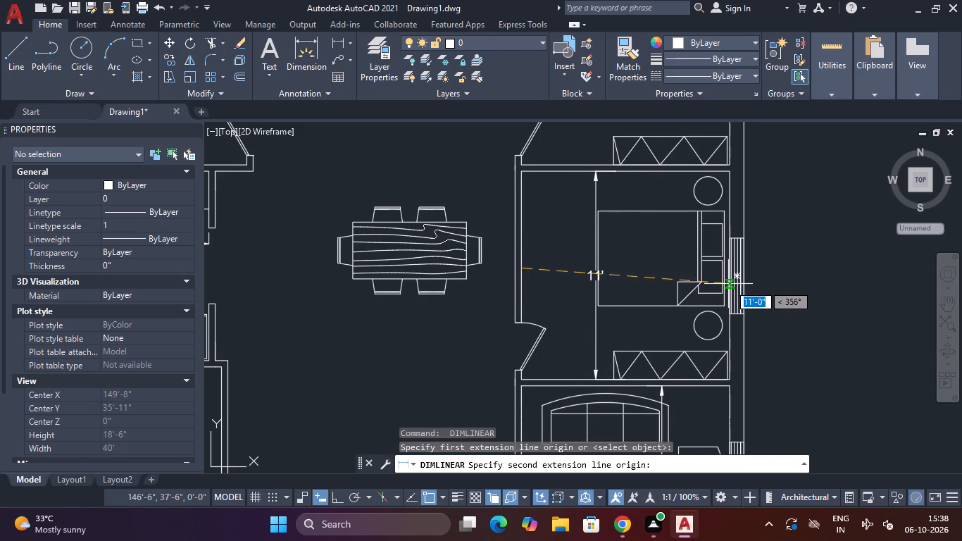
{"action": "left_click", "coordinate": [730, 278]}
{"action": "left_click", "coordinate": [713, 240]}
Add a vertical dimension to the plan's upper-right corner bedroom, from the top wall to the lower wall, along the bed's wardrobe-side edge.
{"action": "middle_click_drag", "start_coordinate": [708, 237], "coordinate": [706, 247]}
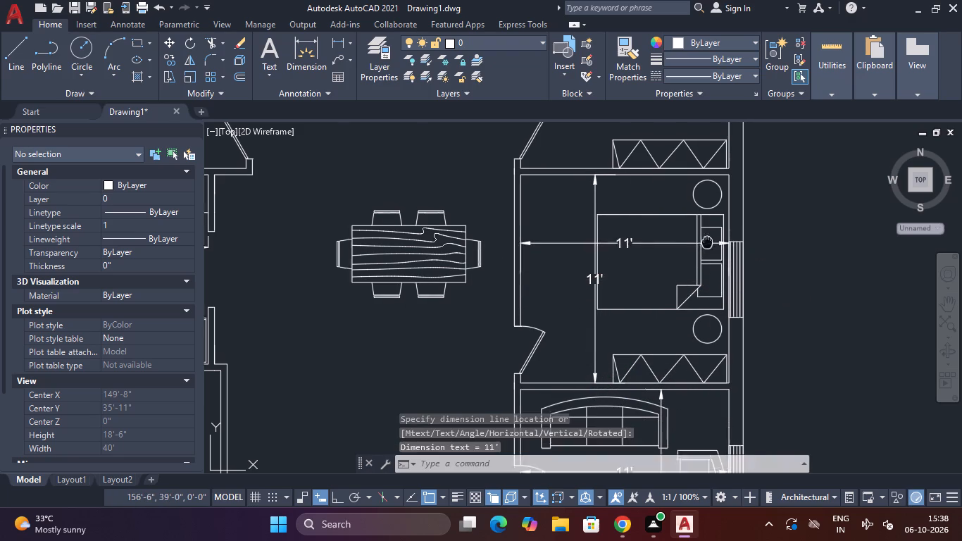
{"action": "middle_click_drag", "start_coordinate": [706, 247], "coordinate": [656, 404]}
{"action": "key", "text": "space"}
{"action": "middle_click_drag", "start_coordinate": [608, 196], "coordinate": [589, 343]}
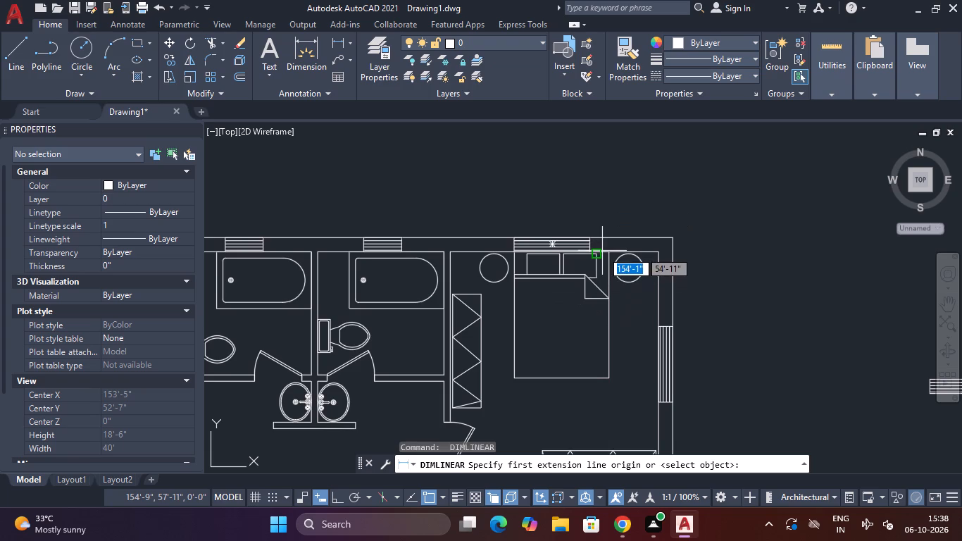
{"action": "left_click", "coordinate": [602, 251]}
{"action": "middle_click_drag", "start_coordinate": [610, 356], "coordinate": [599, 243]}
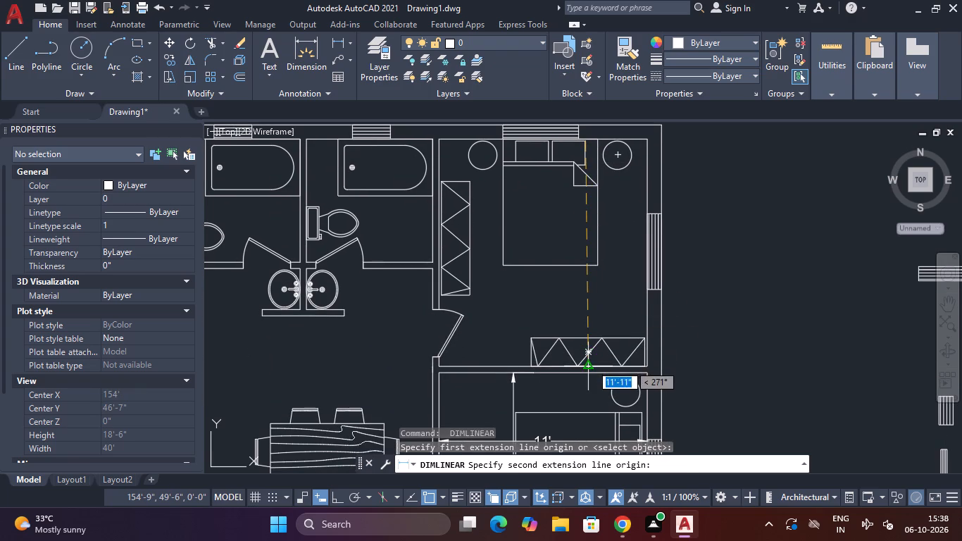
{"action": "left_click", "coordinate": [591, 364]}
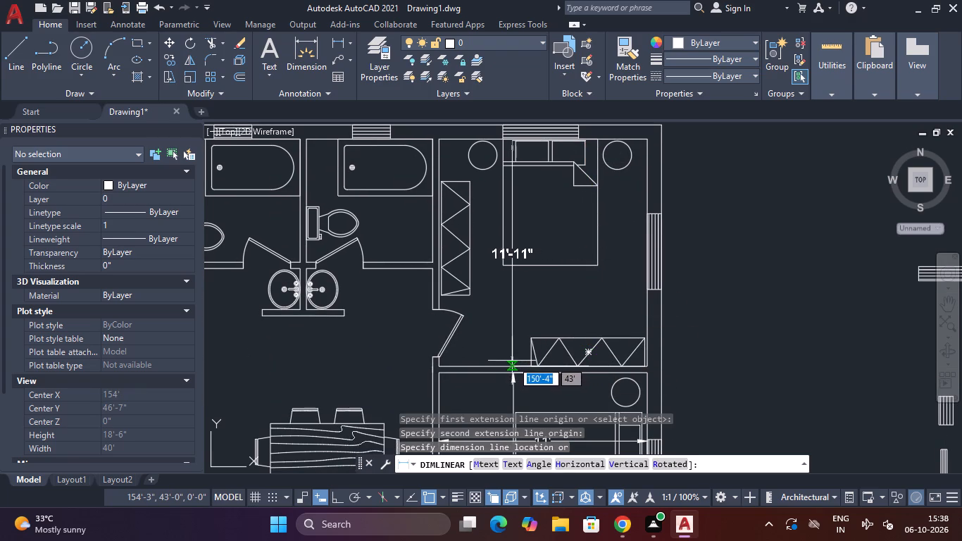
{"action": "left_click", "coordinate": [508, 359]}
Dimension the upper-right bedroom's width from the door-side wall to the outer wall, placing the dimension just below the bed.
{"action": "middle_click_drag", "start_coordinate": [497, 294], "coordinate": [497, 311]}
{"action": "key", "text": "space"}
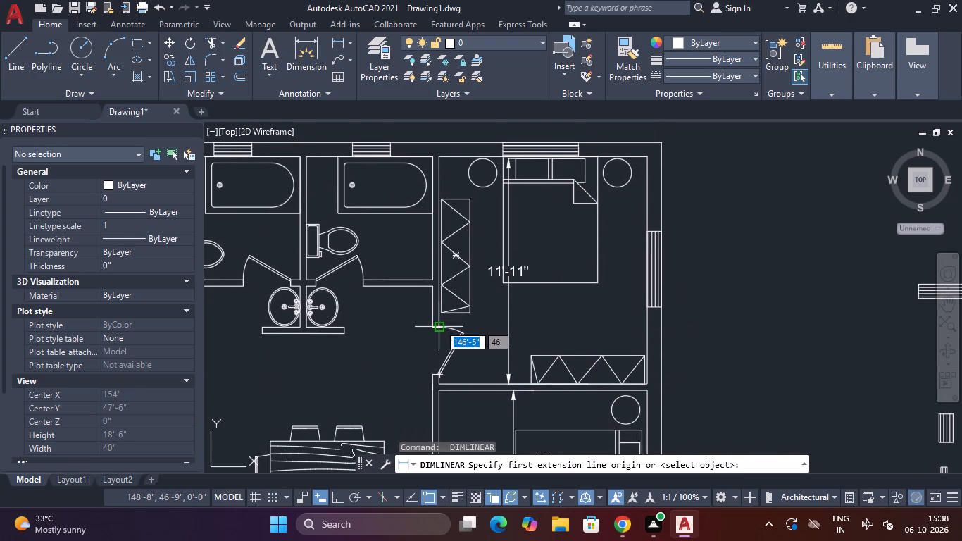
{"action": "left_click", "coordinate": [439, 324]}
{"action": "left_click", "coordinate": [644, 330]}
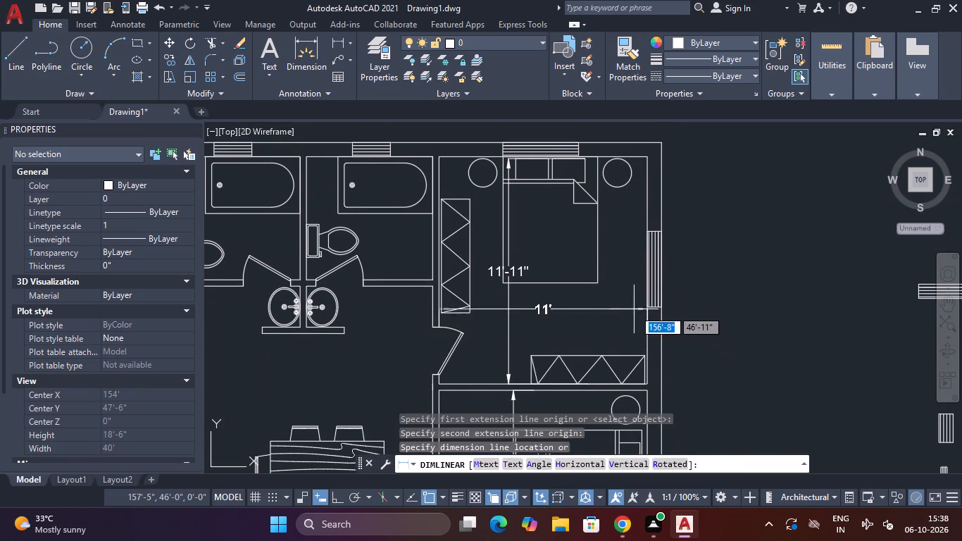
{"action": "left_click", "coordinate": [634, 309]}
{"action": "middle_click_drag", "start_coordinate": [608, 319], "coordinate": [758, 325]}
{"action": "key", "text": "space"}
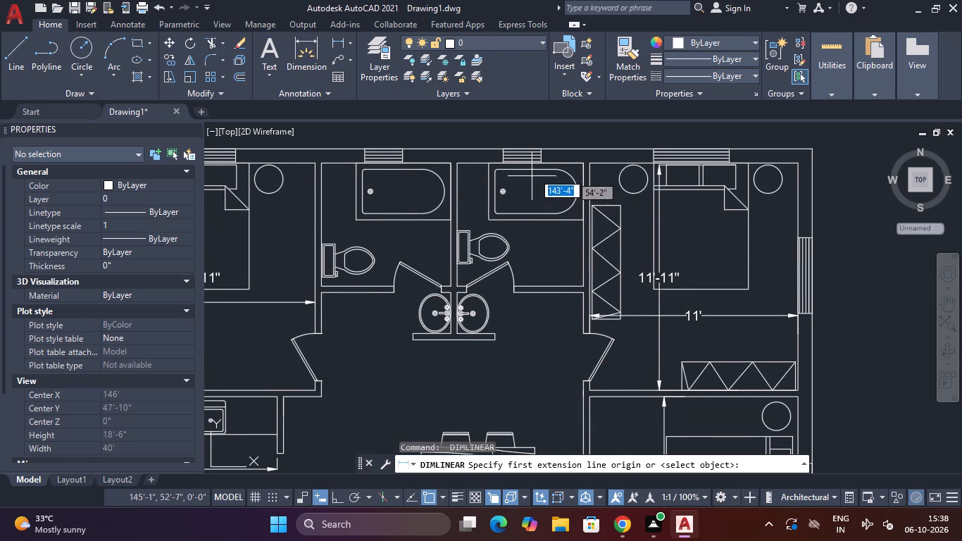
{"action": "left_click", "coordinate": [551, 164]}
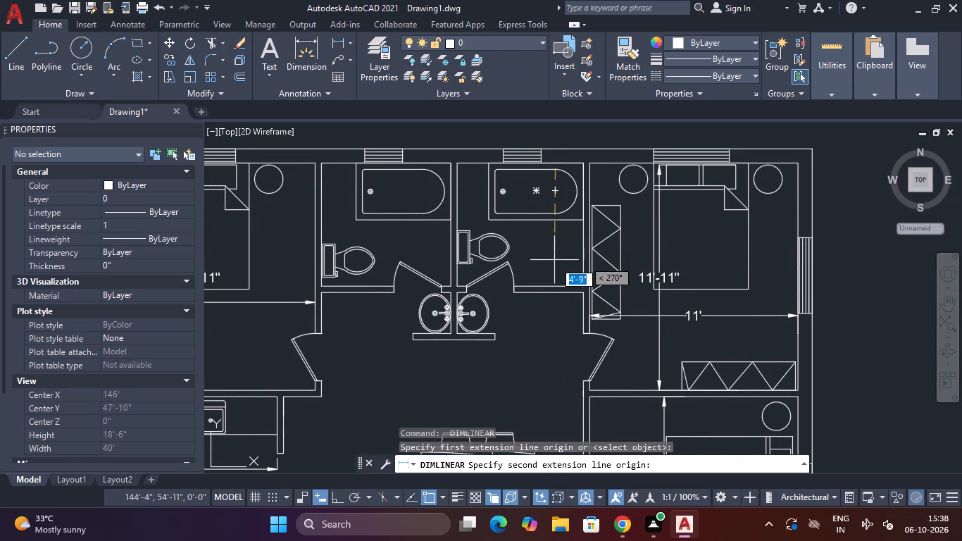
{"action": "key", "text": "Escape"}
Dimension the width of the bathroom beside the upper-right bedroom, between its side walls, placing the dimension just below the bathtub.
{"action": "key", "text": "space"}
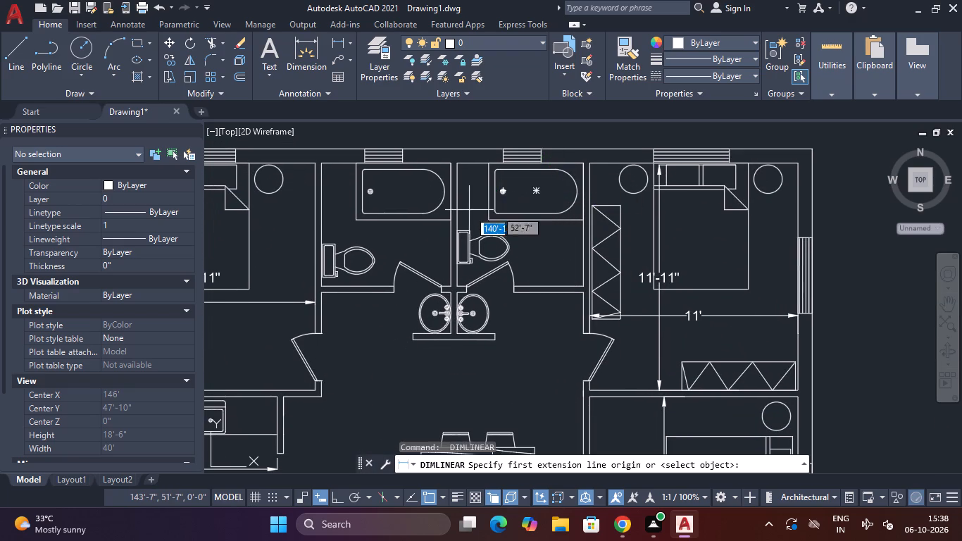
{"action": "left_click", "coordinate": [456, 220]}
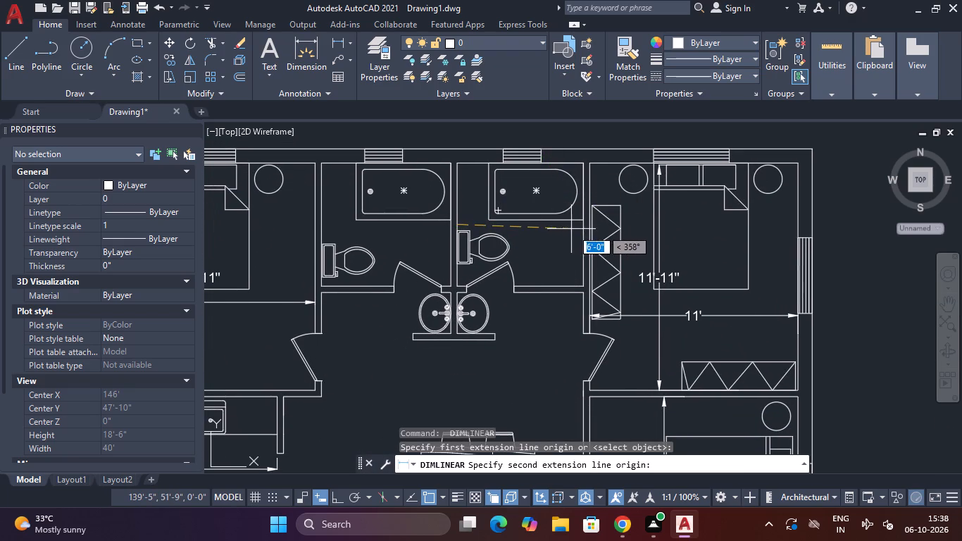
{"action": "left_click", "coordinate": [580, 229]}
{"action": "left_click", "coordinate": [578, 237]}
Add a vertical dimension to the same bathroom from the top wall to the door wall, placing it through the bathtub.
{"action": "key", "text": "space"}
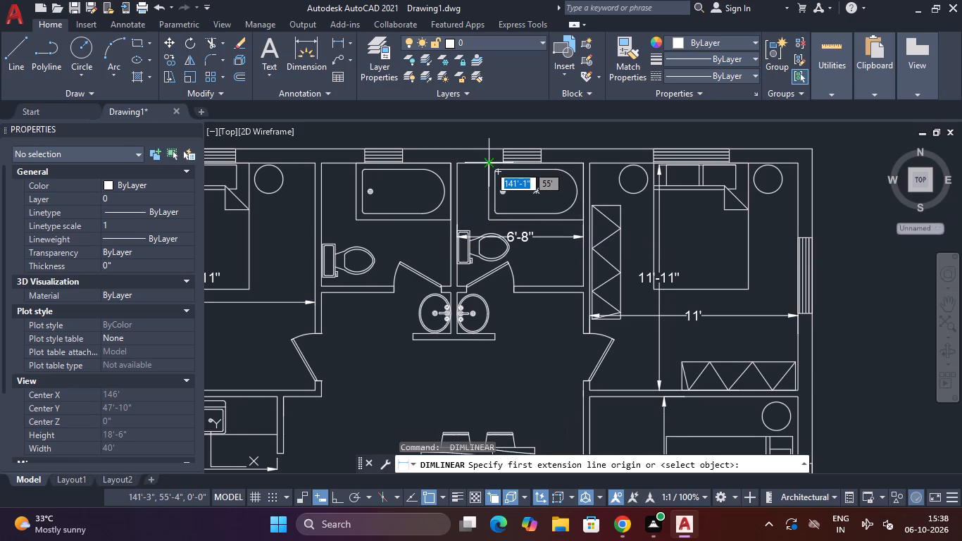
{"action": "left_click", "coordinate": [492, 163]}
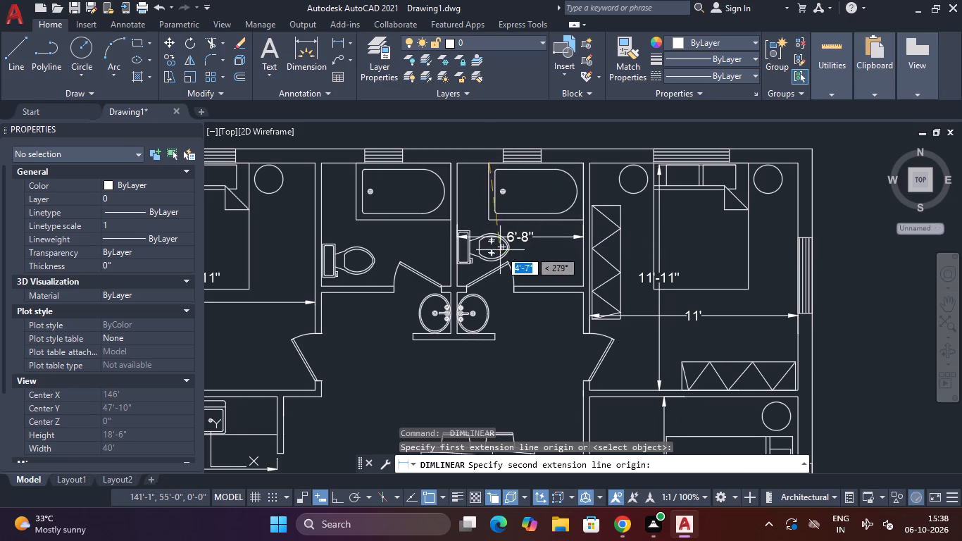
{"action": "left_click", "coordinate": [526, 287]}
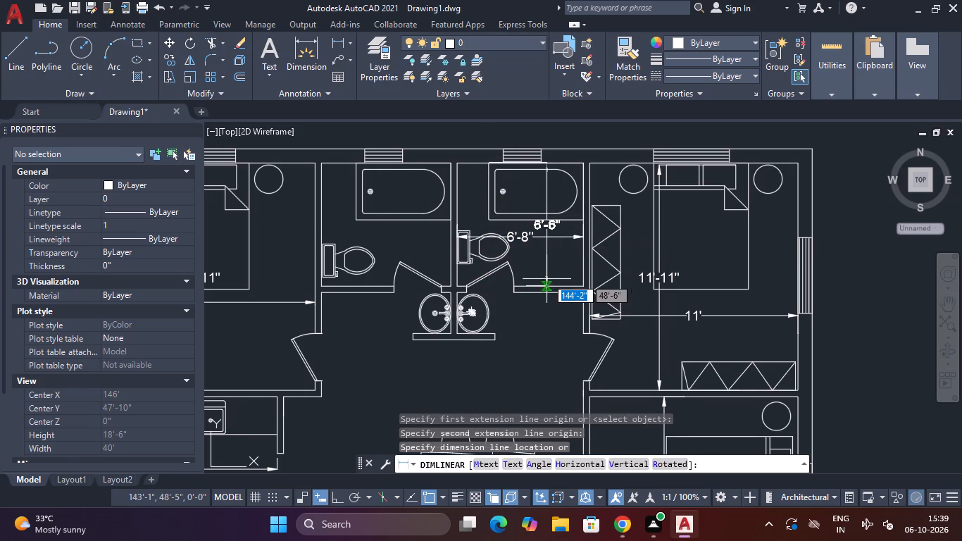
{"action": "left_click", "coordinate": [544, 277]}
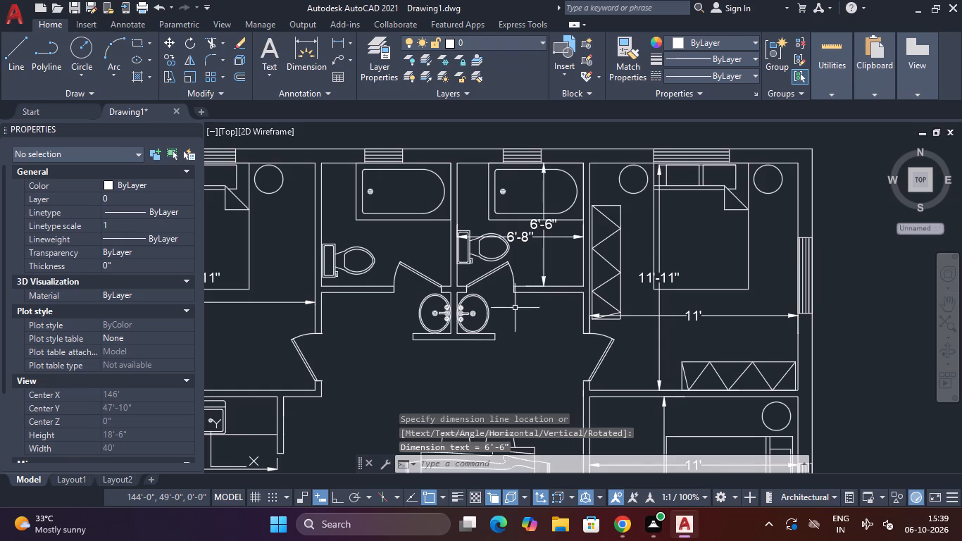
Add a vertical dimension to the bathroom beside the upper-left bedroom, from the top wall to the door wall, near the bathtub's drain end.
{"action": "middle_click_drag", "start_coordinate": [519, 321], "coordinate": [691, 357]}
{"action": "key", "text": "space"}
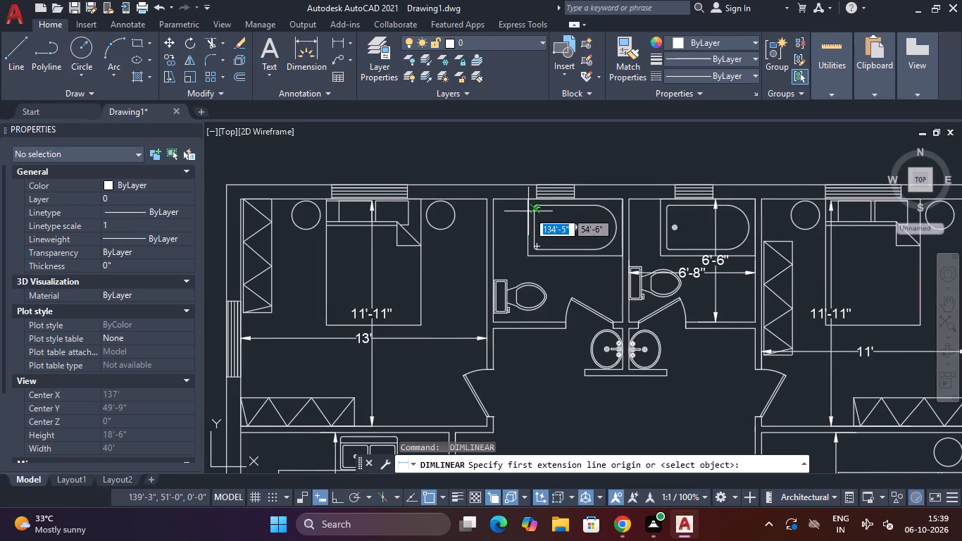
{"action": "left_click", "coordinate": [528, 203]}
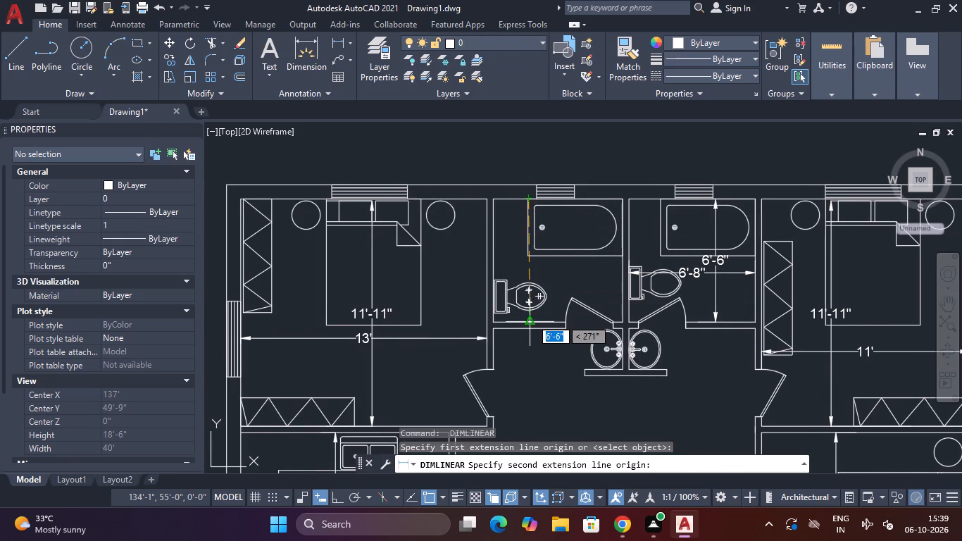
{"action": "left_click", "coordinate": [530, 318]}
{"action": "left_click", "coordinate": [539, 318]}
Dimension the width of the bathroom beside the upper-left bedroom, between its side walls, placing the dimension just below the bathtub.
{"action": "key", "text": "space"}
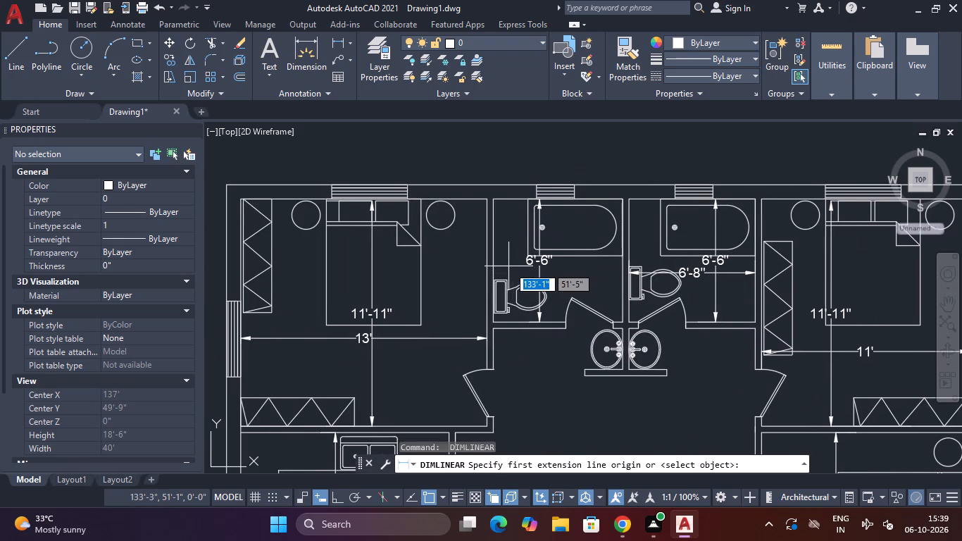
{"action": "left_click", "coordinate": [491, 261]}
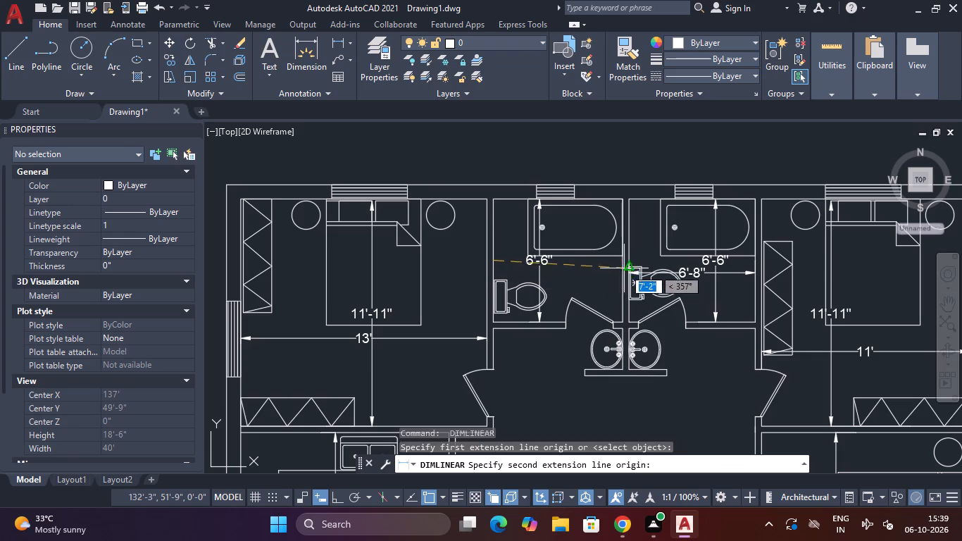
{"action": "left_click", "coordinate": [623, 264]}
{"action": "left_click", "coordinate": [621, 271]}
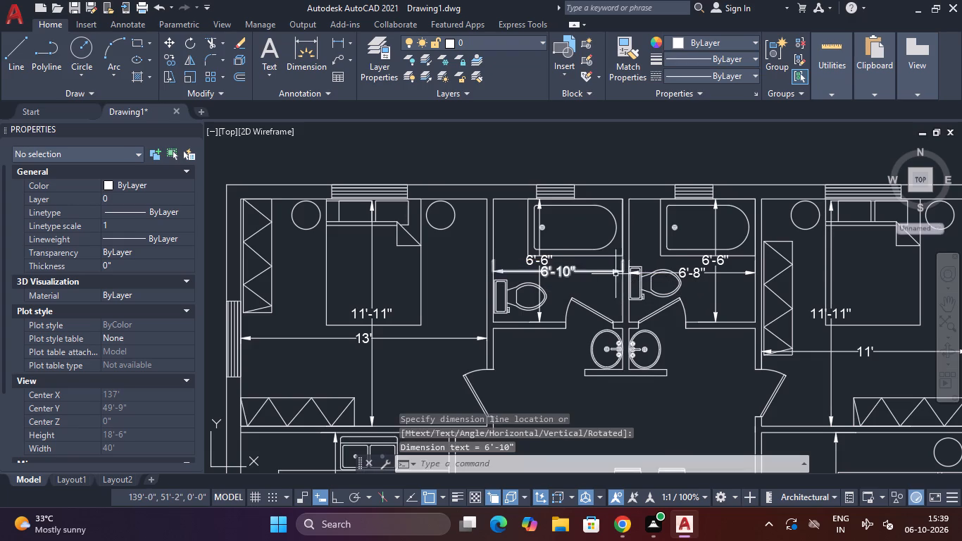
Review the whole floor plan to check the placed room and parking bay dimensions.
{"action": "middle_click_drag", "start_coordinate": [470, 259], "coordinate": [566, 209]}
{"action": "scroll", "coordinate": [570, 206], "scroll_direction": "down", "scroll_amount": 4}
{"action": "scroll", "coordinate": [582, 281], "scroll_direction": "up", "scroll_amount": 2}
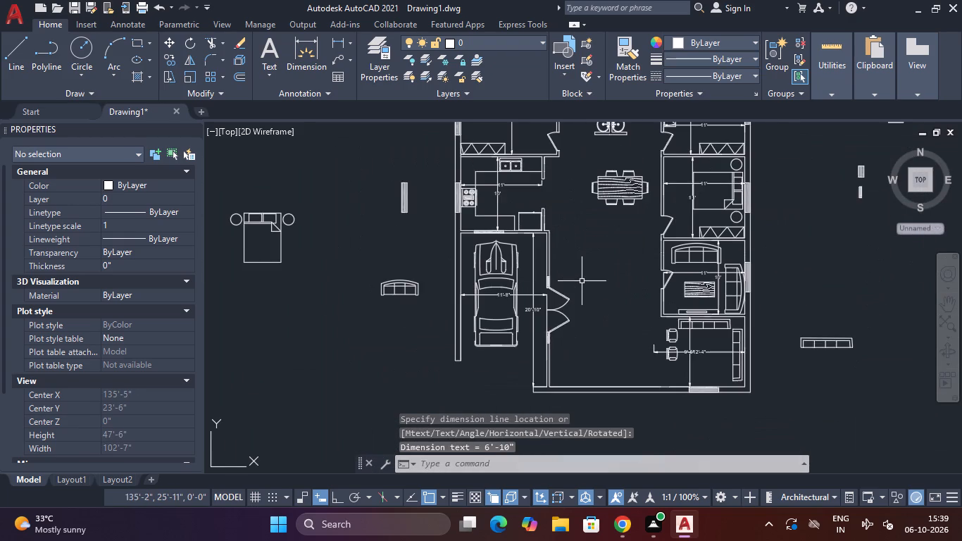
{"action": "middle_click_drag", "start_coordinate": [582, 281], "coordinate": [592, 401]}
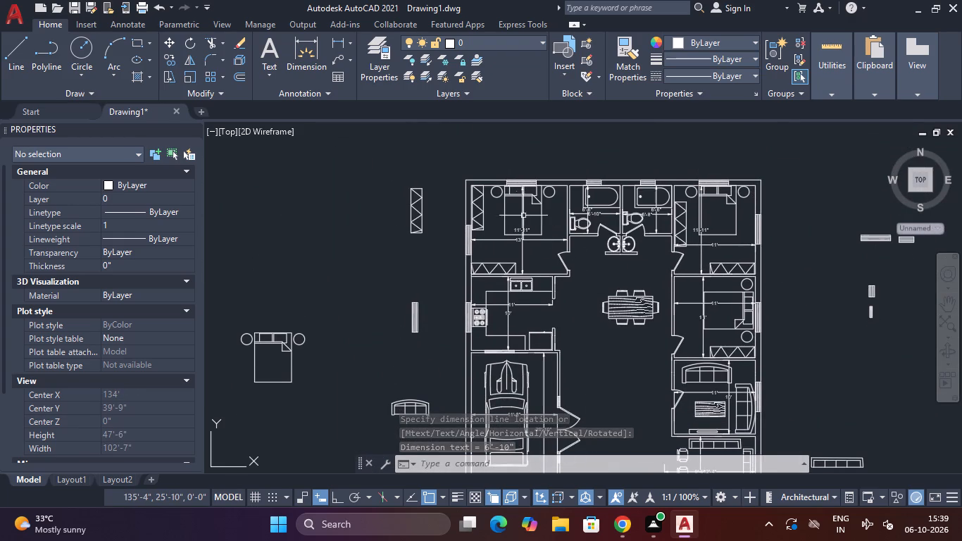
{"action": "middle_click_drag", "start_coordinate": [636, 411], "coordinate": [643, 442]}
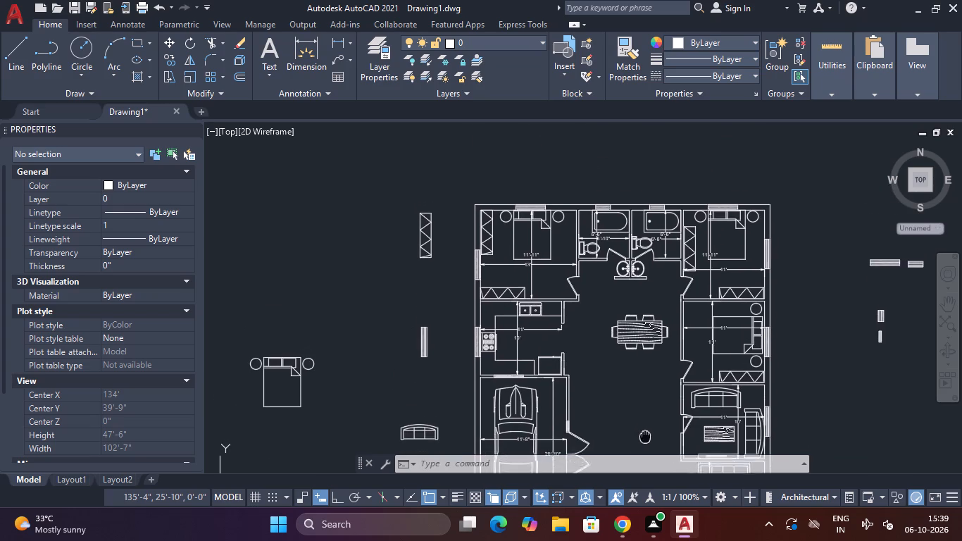
{"action": "middle_click_drag", "start_coordinate": [643, 442], "coordinate": [649, 393]}
{"action": "middle_click_drag", "start_coordinate": [649, 382], "coordinate": [649, 380]}
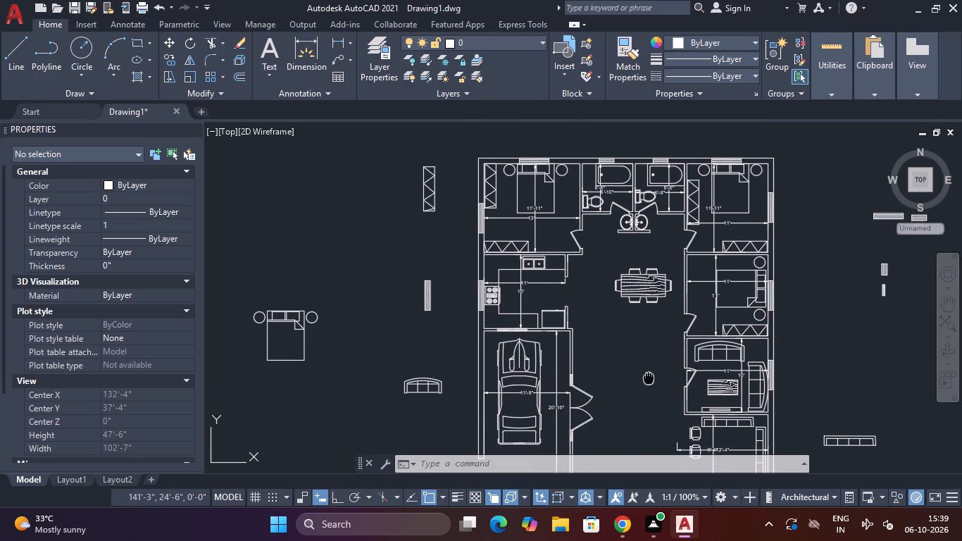
{"action": "middle_click_drag", "start_coordinate": [649, 380], "coordinate": [648, 415]}
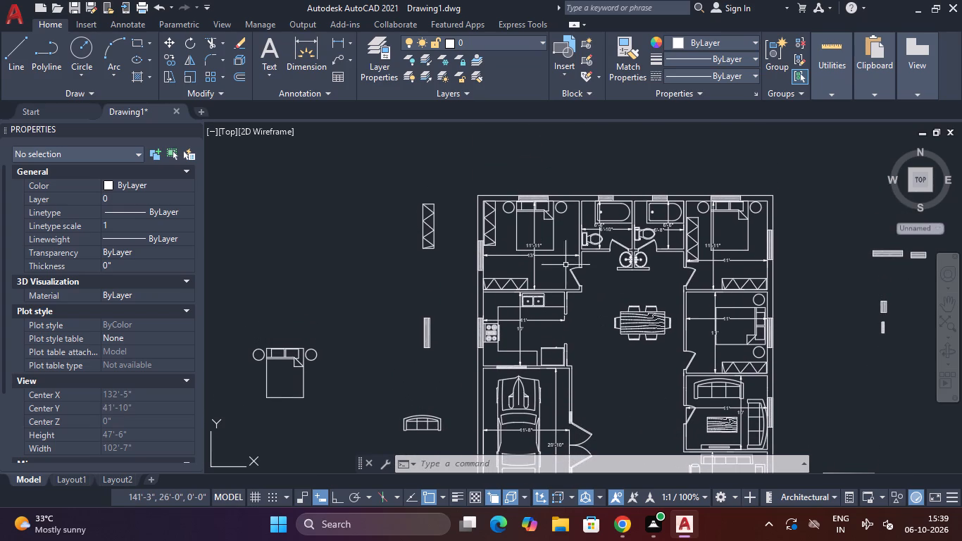
{"action": "scroll", "coordinate": [525, 271], "scroll_direction": "up", "scroll_amount": 3}
{"action": "scroll", "coordinate": [525, 270], "scroll_direction": "down", "scroll_amount": 3}
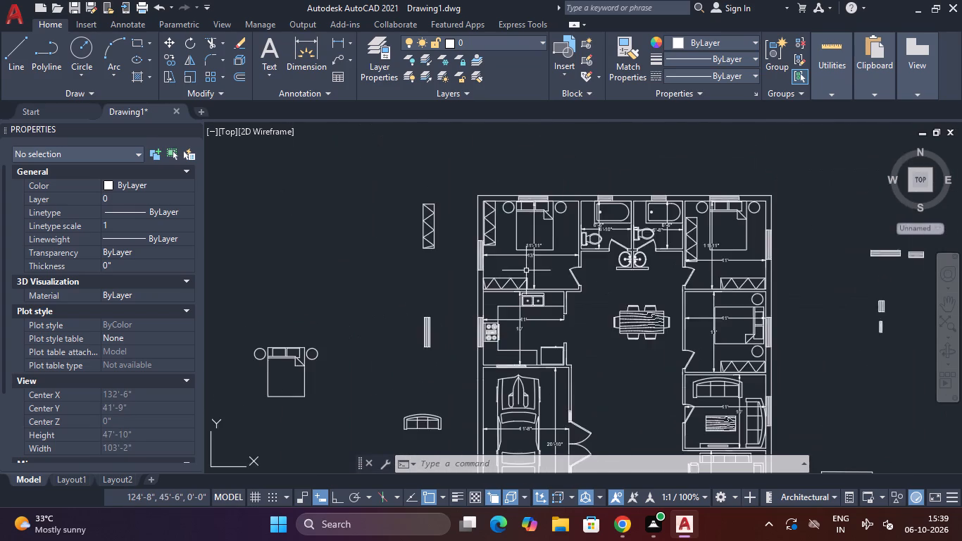
Place multiline text over the bed area of the upper-left bedroom reading "MASTER BED ROOM", with "1" on a second line.
{"action": "scroll", "coordinate": [527, 270], "scroll_direction": "up", "scroll_amount": 2}
{"action": "scroll", "coordinate": [529, 273], "scroll_direction": "down", "scroll_amount": 1}
{"action": "middle_click_drag", "start_coordinate": [529, 273], "coordinate": [535, 347]}
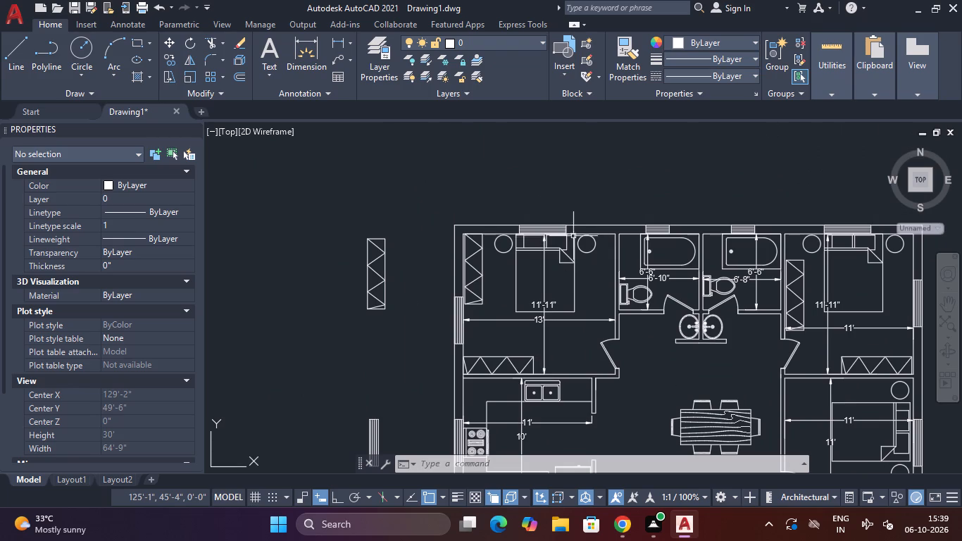
{"action": "left_click", "coordinate": [275, 50]}
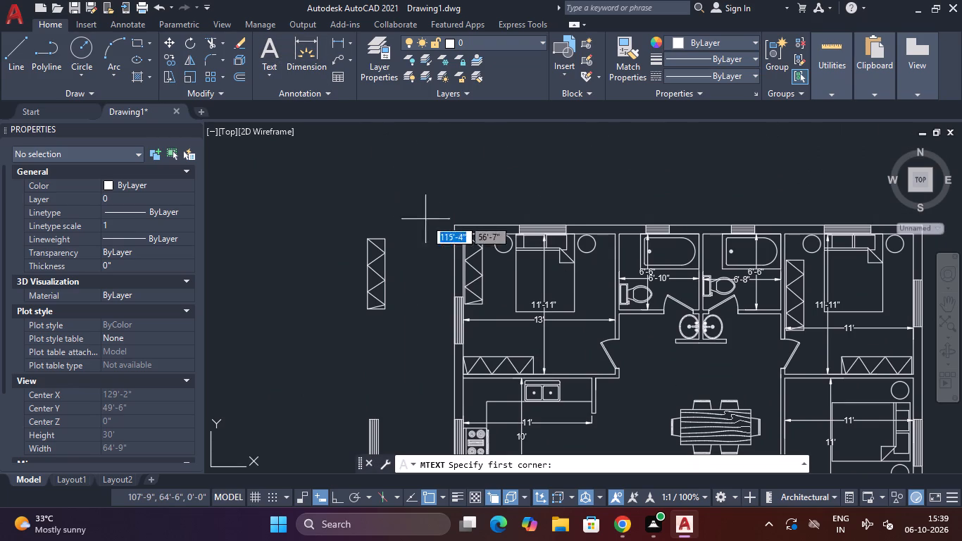
{"action": "scroll", "coordinate": [566, 297], "scroll_direction": "up", "scroll_amount": 3}
{"action": "middle_click_drag", "start_coordinate": [549, 292], "coordinate": [567, 230]}
{"action": "scroll", "coordinate": [566, 237], "scroll_direction": "down", "scroll_amount": 1}
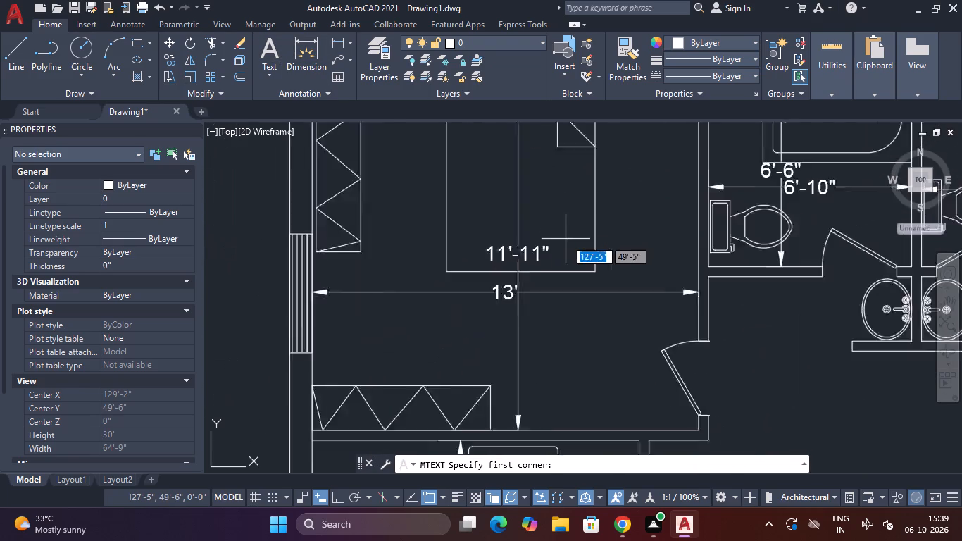
{"action": "scroll", "coordinate": [566, 240], "scroll_direction": "down", "scroll_amount": 1}
{"action": "left_click", "coordinate": [472, 216]}
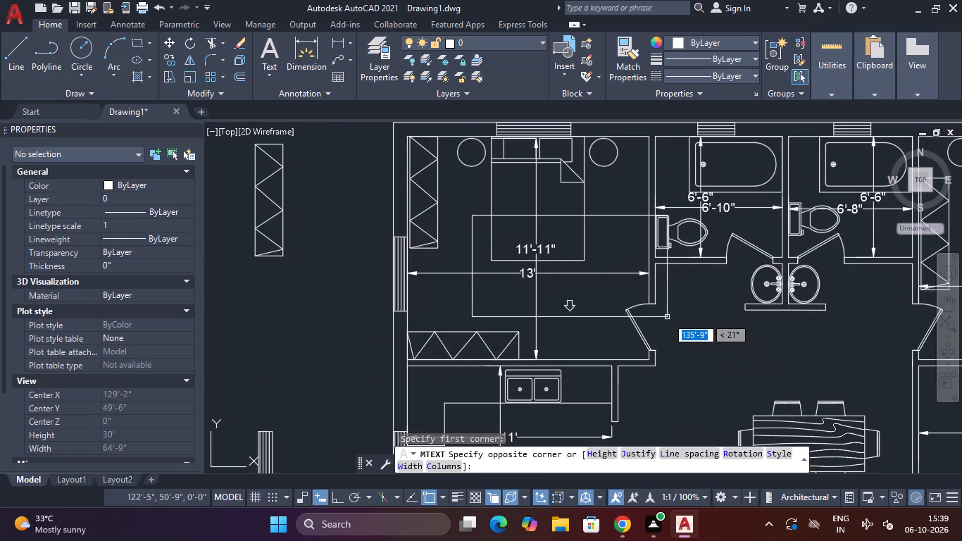
{"action": "left_click", "coordinate": [616, 293]}
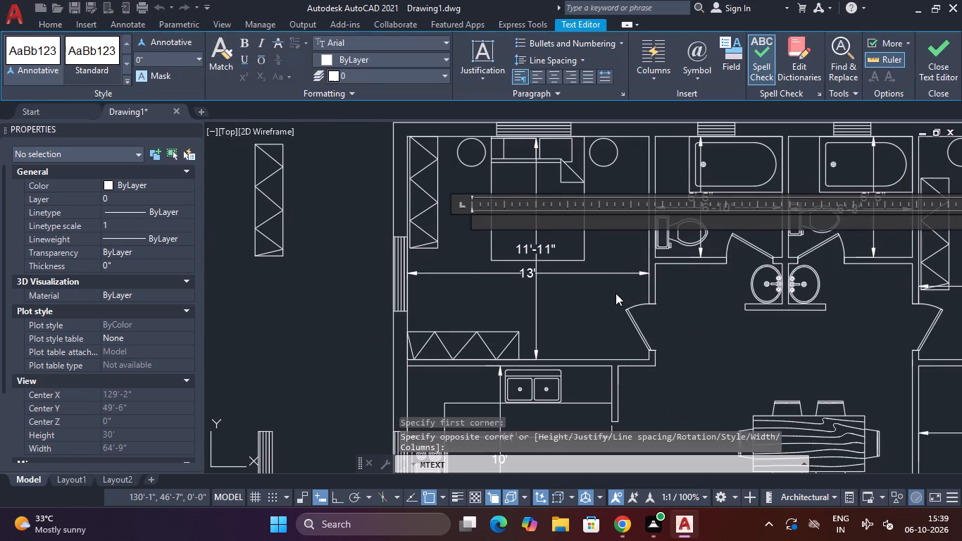
{"action": "type", "text": "MAS"}
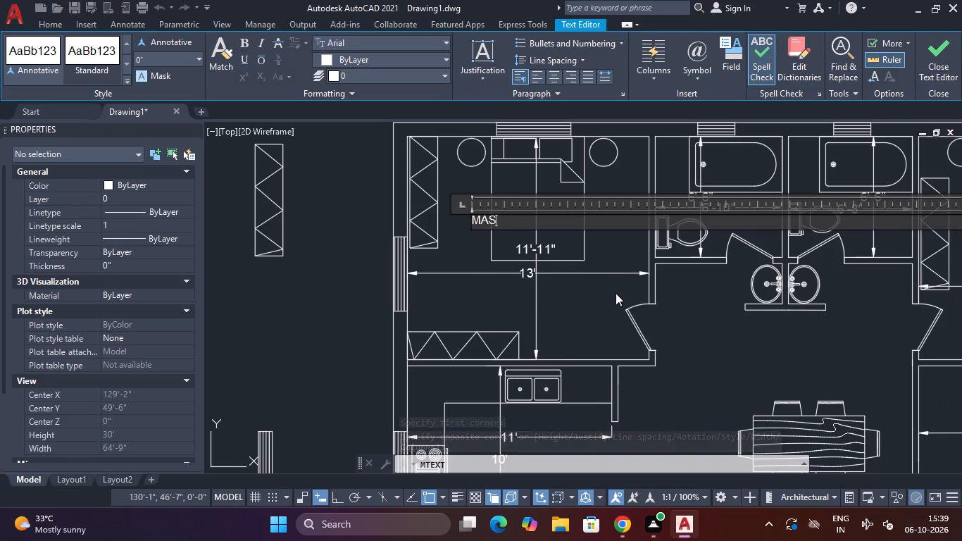
{"action": "type", "text": "TER"}
{"action": "key", "text": "space"}
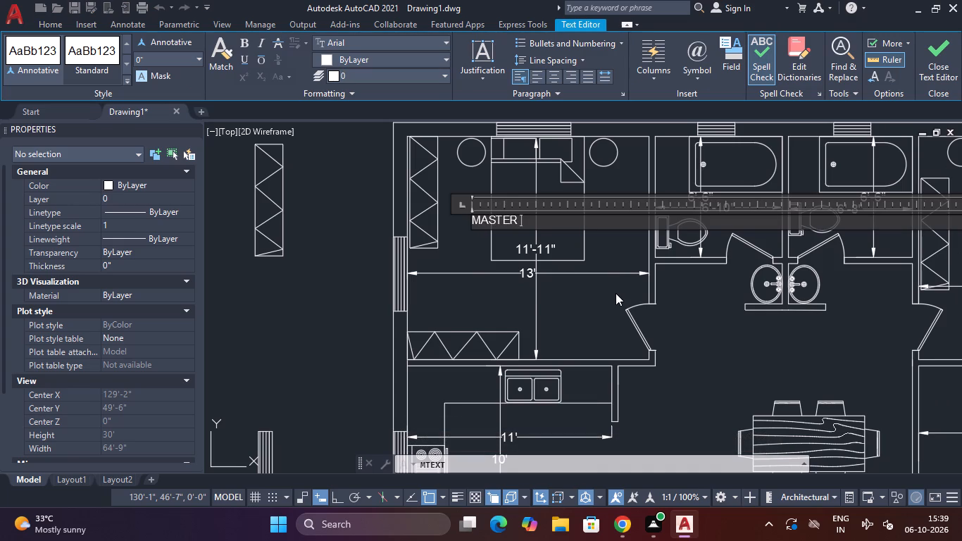
{"action": "type", "text": "BED"}
{"action": "key", "text": "space"}
{"action": "type", "text": "RO"}
{"action": "type", "text": "OM"}
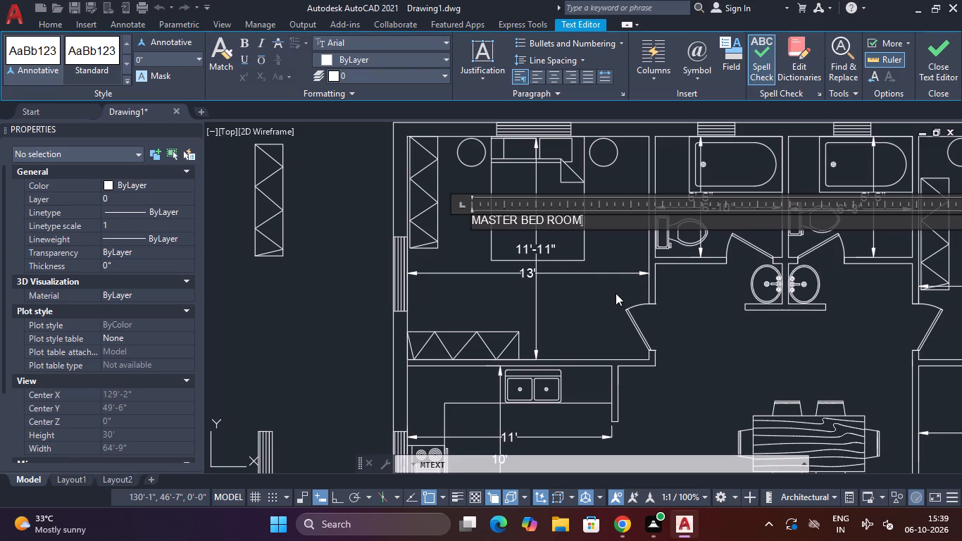
{"action": "key", "text": "Return"}
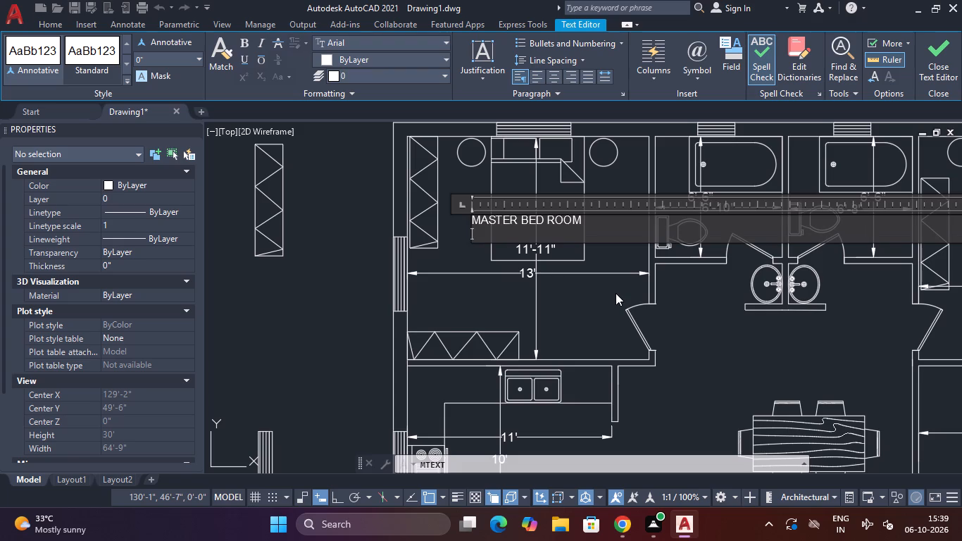
{"action": "key", "text": "1"}
{"action": "left_click_drag", "start_coordinate": [535, 308], "coordinate": [554, 305]}
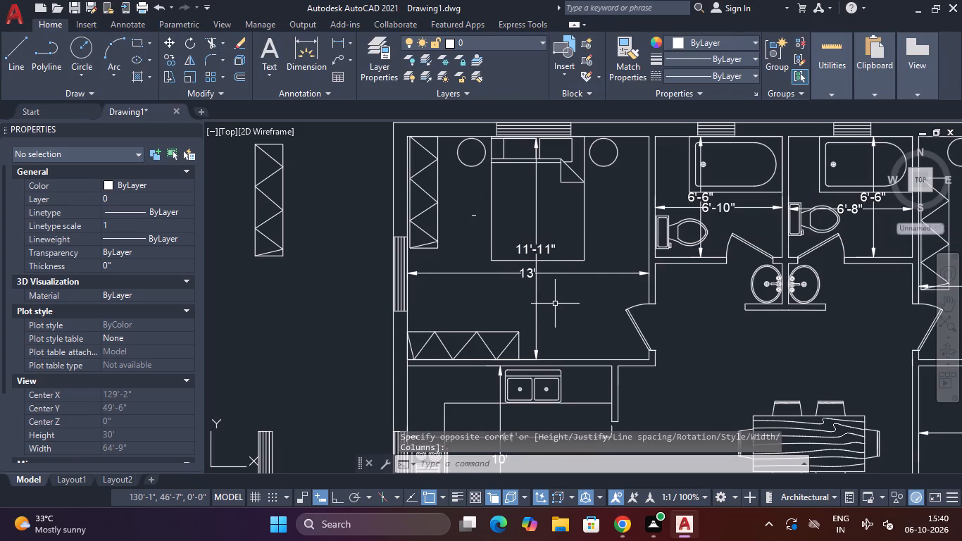
Edit the tiny bedroom label beside the bed so its second line reads "13' X 12'".
{"action": "scroll", "coordinate": [521, 276], "scroll_direction": "up", "scroll_amount": 2}
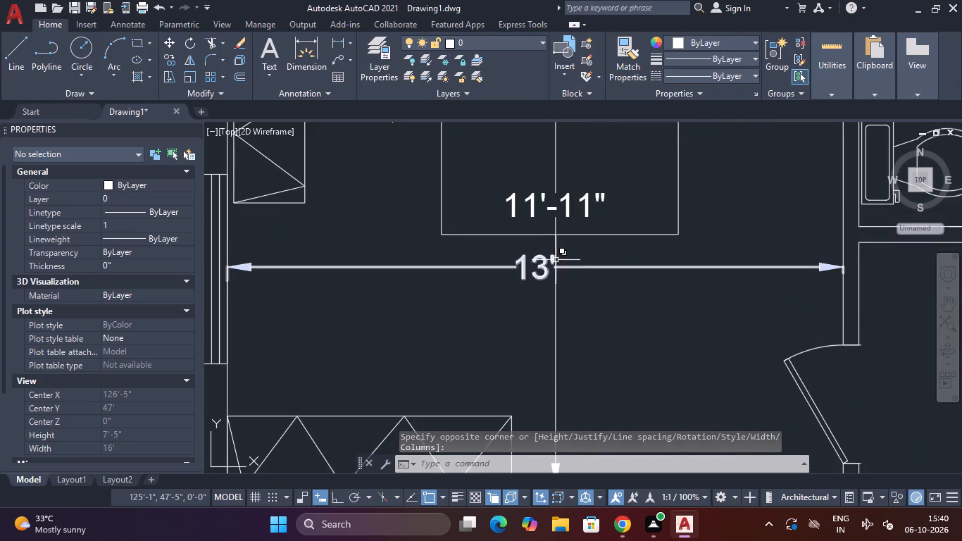
{"action": "scroll", "coordinate": [565, 252], "scroll_direction": "down", "scroll_amount": 2}
{"action": "scroll", "coordinate": [564, 251], "scroll_direction": "up", "scroll_amount": 2}
{"action": "scroll", "coordinate": [558, 245], "scroll_direction": "down", "scroll_amount": 2}
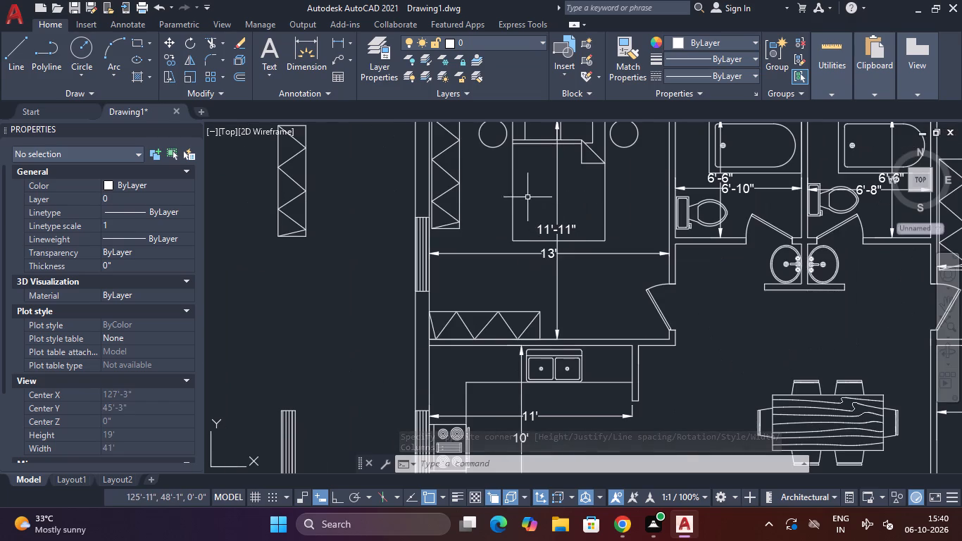
{"action": "scroll", "coordinate": [511, 201], "scroll_direction": "up", "scroll_amount": 2}
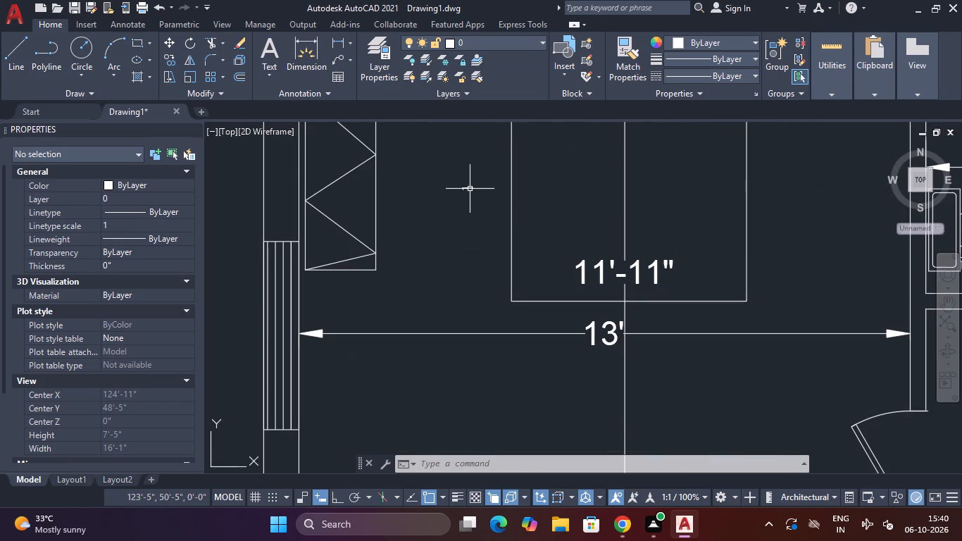
{"action": "double_click", "coordinate": [467, 190]}
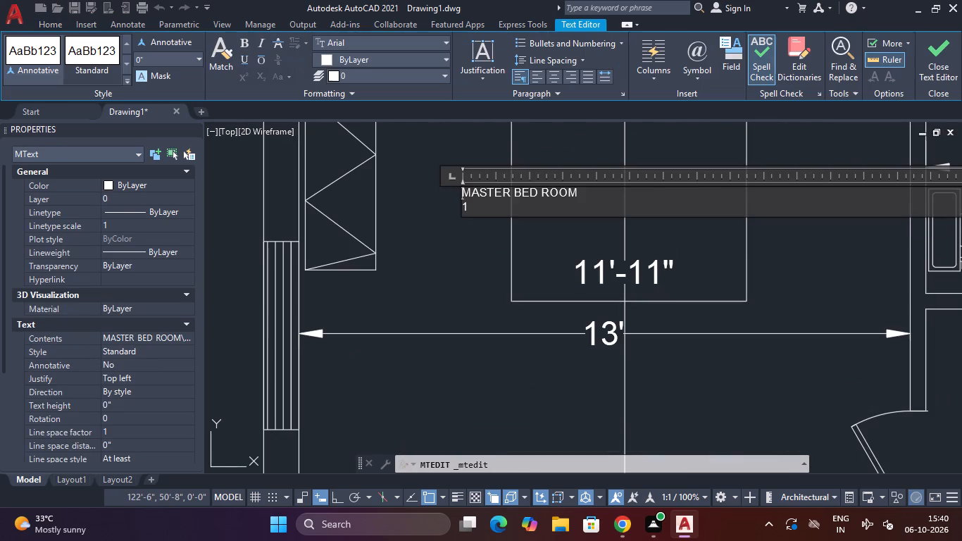
{"action": "left_click", "coordinate": [473, 209]}
{"action": "key", "text": "3"}
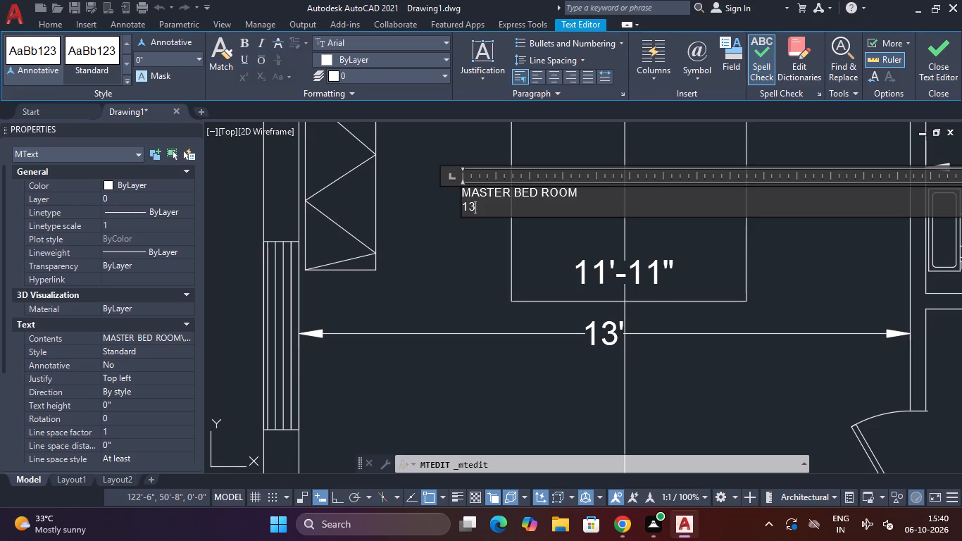
{"action": "type", "text": "'"}
{"action": "key", "text": "space"}
{"action": "type", "text": "X"}
{"action": "key", "text": "space"}
{"action": "type", "text": "11"}
{"action": "key", "text": "BackSpace"}
{"action": "key", "text": "BackSpace"}
{"action": "type", "text": "12'"}
{"action": "left_click", "coordinate": [931, 52]}
Erase the vertical and horizontal dimensions inside the upper-left bedroom.
{"action": "left_click", "coordinate": [665, 251]}
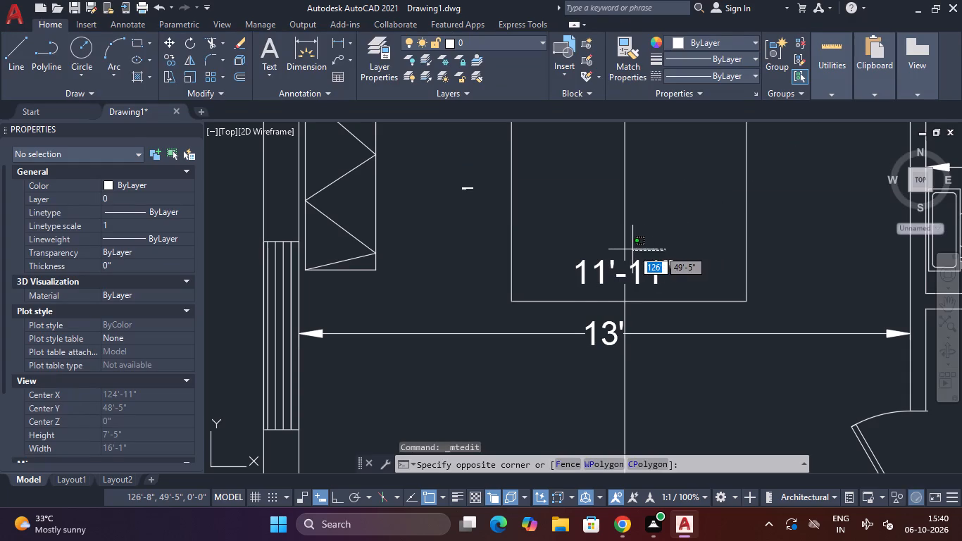
{"action": "left_click", "coordinate": [618, 264]}
{"action": "left_click", "coordinate": [649, 322]}
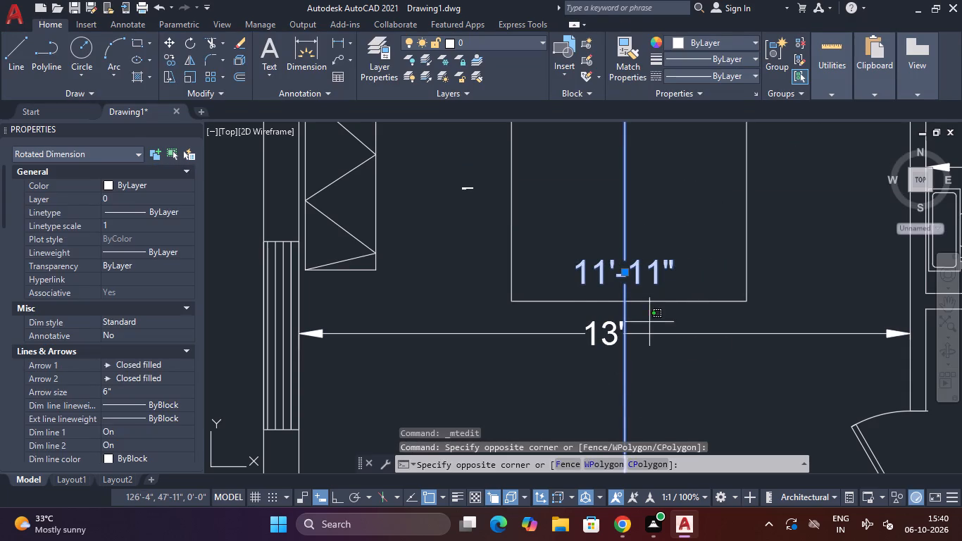
{"action": "left_click", "coordinate": [642, 338]}
{"action": "key", "text": "Delete"}
Add a multileader reading "WARDOBE" from the upper corner of the long wardrobe along the upper-left bedroom's lower wall.
{"action": "scroll", "coordinate": [642, 339], "scroll_direction": "up", "scroll_amount": 1}
{"action": "scroll", "coordinate": [642, 339], "scroll_direction": "down", "scroll_amount": 3}
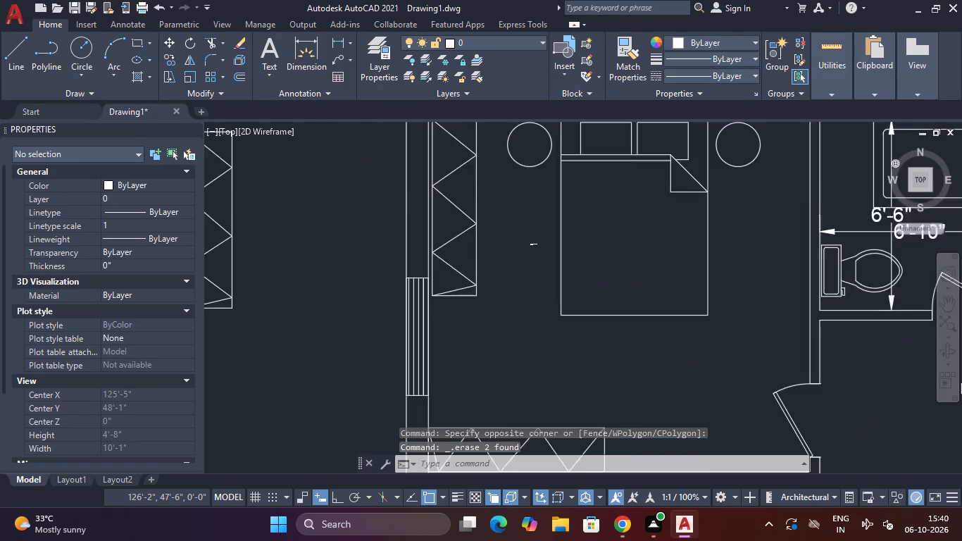
{"action": "middle_click_drag", "start_coordinate": [639, 340], "coordinate": [355, 318]}
{"action": "scroll", "coordinate": [473, 236], "scroll_direction": "up", "scroll_amount": 1}
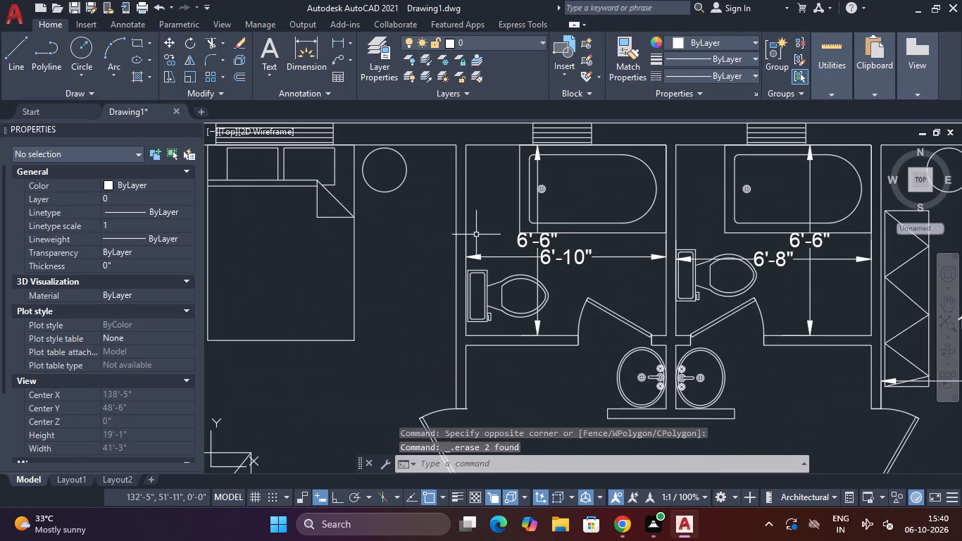
{"action": "scroll", "coordinate": [360, 351], "scroll_direction": "down", "scroll_amount": 1}
{"action": "middle_click_drag", "start_coordinate": [359, 367], "coordinate": [694, 273]}
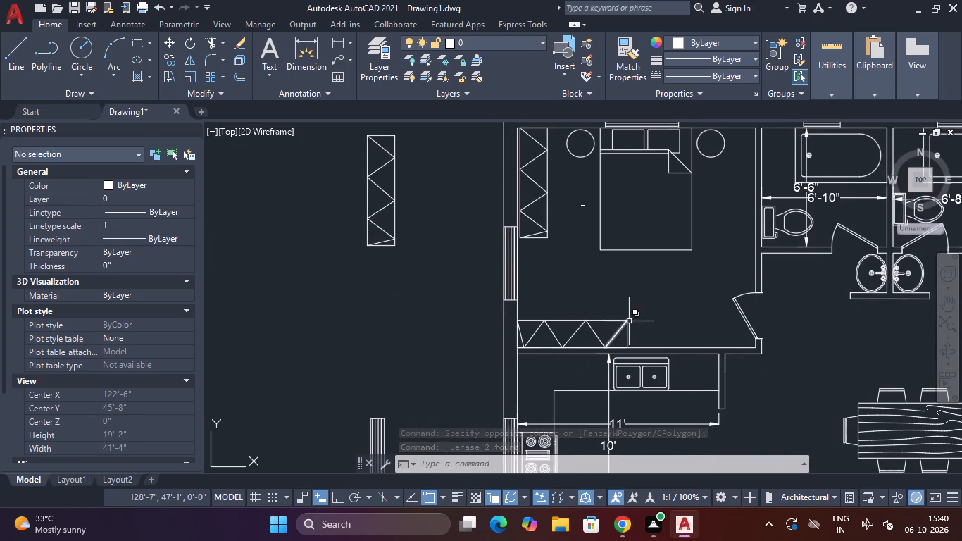
{"action": "left_click", "coordinate": [336, 60]}
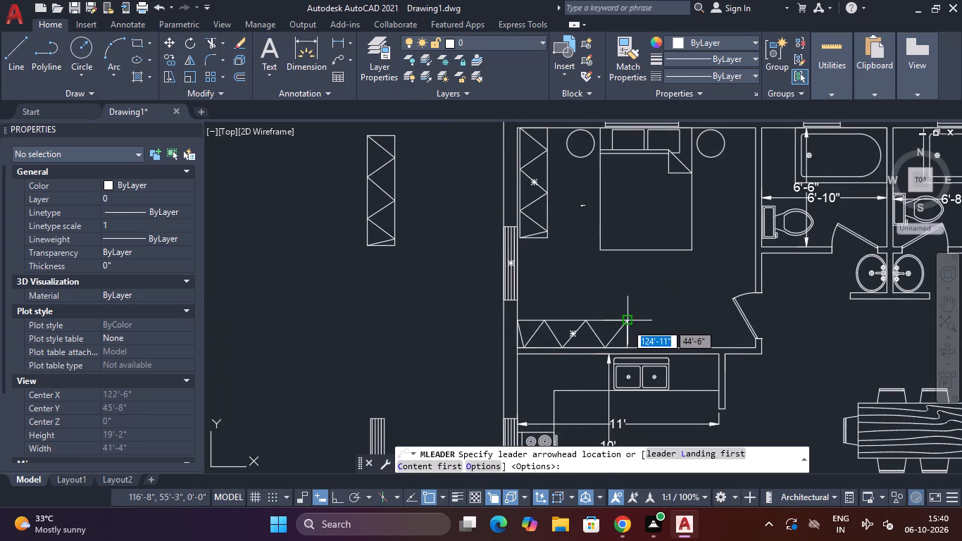
{"action": "left_click", "coordinate": [627, 323]}
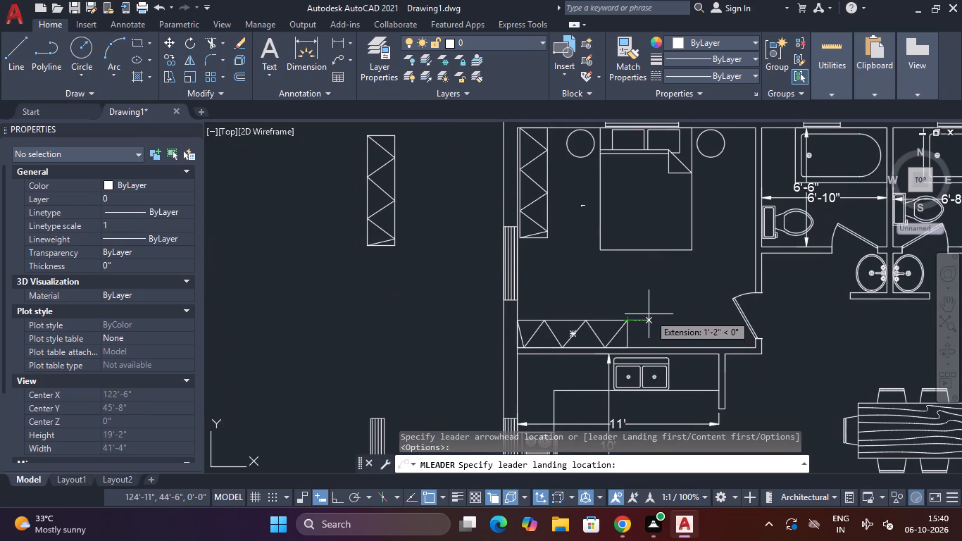
{"action": "left_click", "coordinate": [635, 304]}
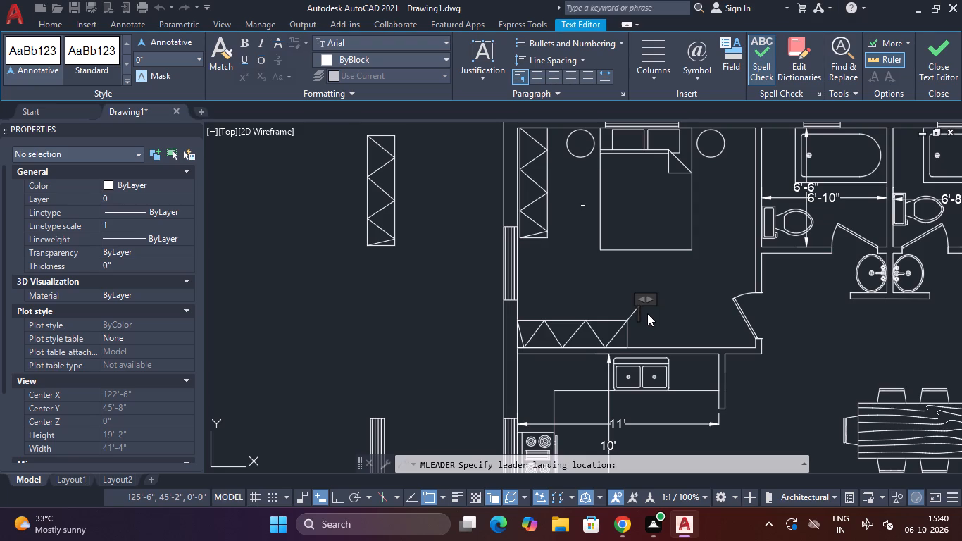
{"action": "type", "text": "WA"}
{"action": "key", "text": "r"}
{"action": "key", "text": "d"}
{"action": "key", "text": "o"}
{"action": "key", "text": "b"}
{"action": "key", "text": "e"}
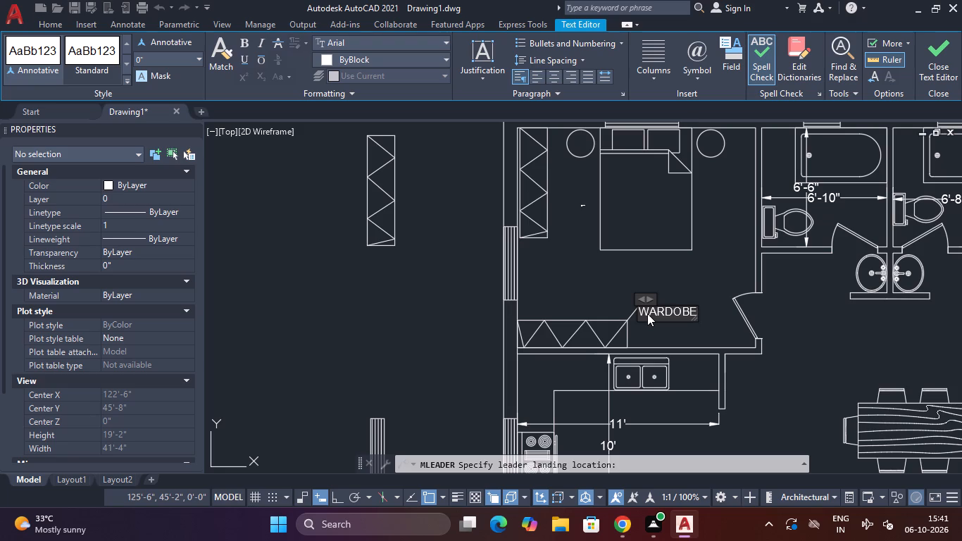
{"action": "left_click", "coordinate": [922, 59]}
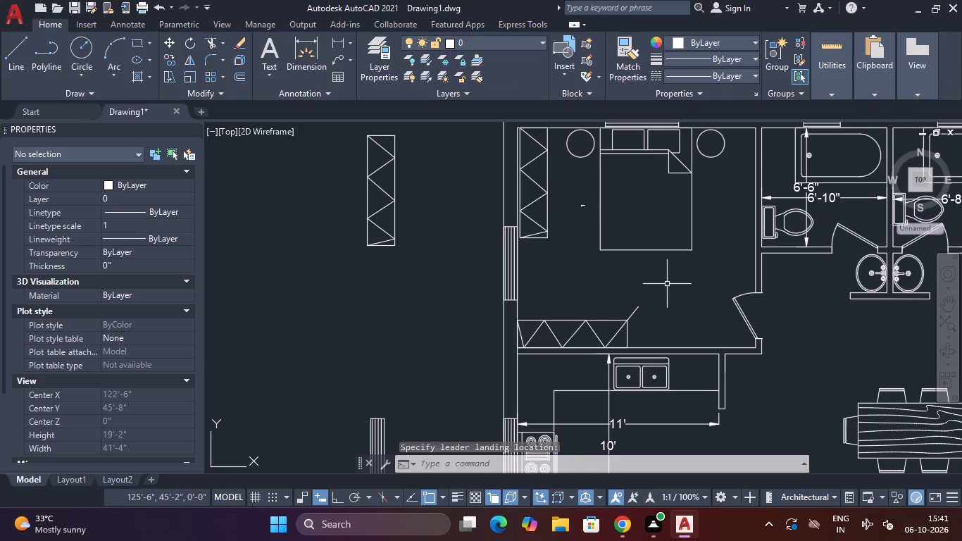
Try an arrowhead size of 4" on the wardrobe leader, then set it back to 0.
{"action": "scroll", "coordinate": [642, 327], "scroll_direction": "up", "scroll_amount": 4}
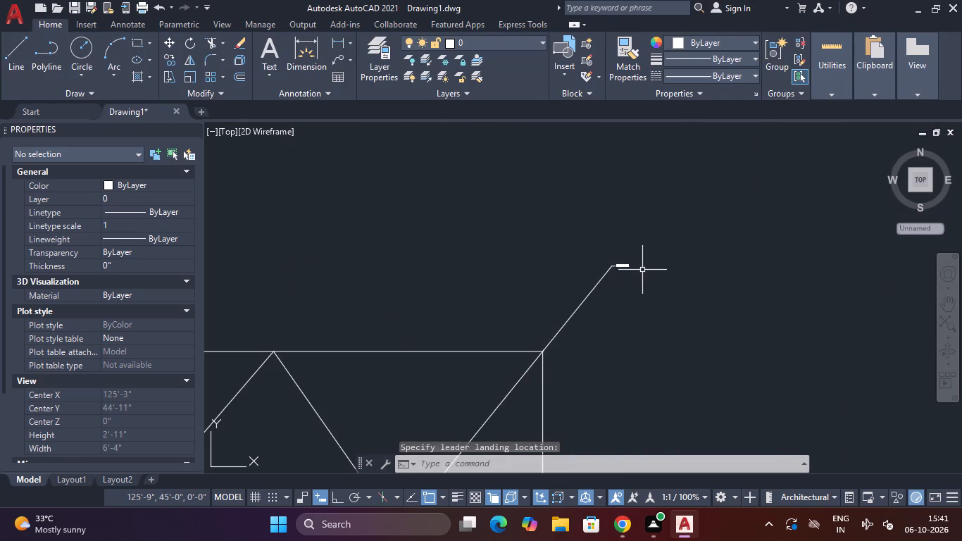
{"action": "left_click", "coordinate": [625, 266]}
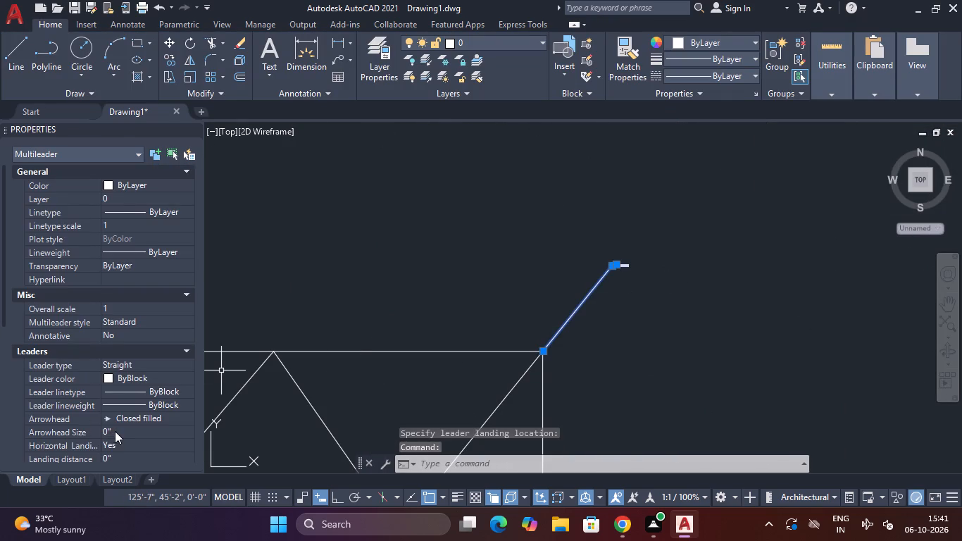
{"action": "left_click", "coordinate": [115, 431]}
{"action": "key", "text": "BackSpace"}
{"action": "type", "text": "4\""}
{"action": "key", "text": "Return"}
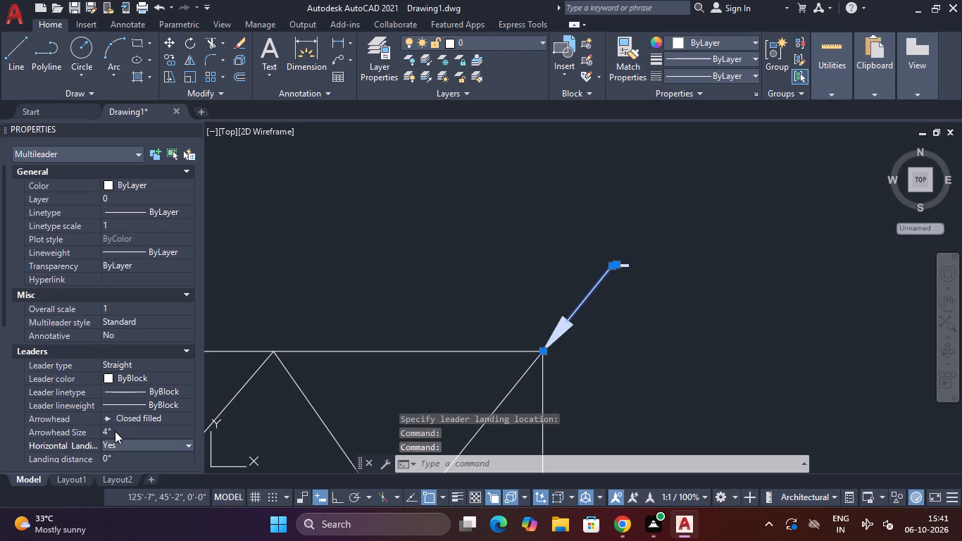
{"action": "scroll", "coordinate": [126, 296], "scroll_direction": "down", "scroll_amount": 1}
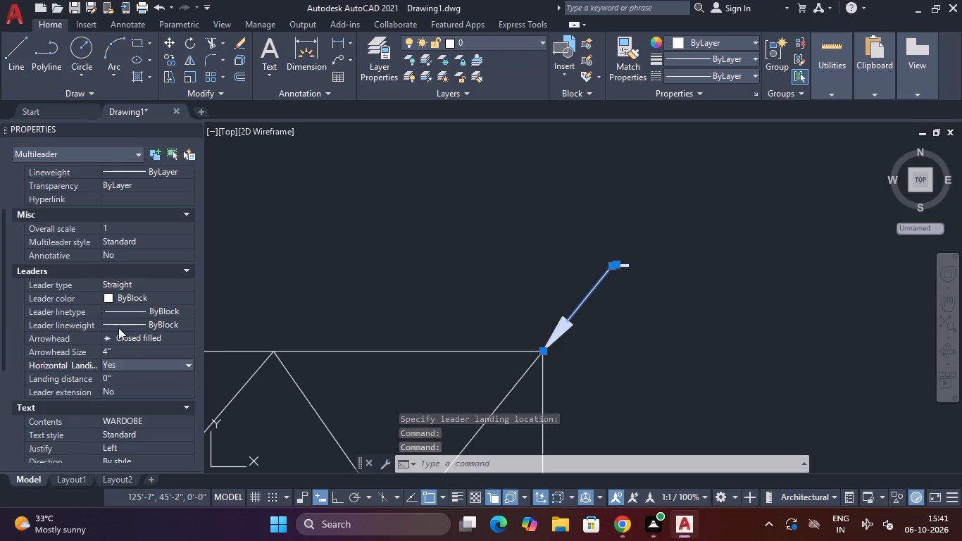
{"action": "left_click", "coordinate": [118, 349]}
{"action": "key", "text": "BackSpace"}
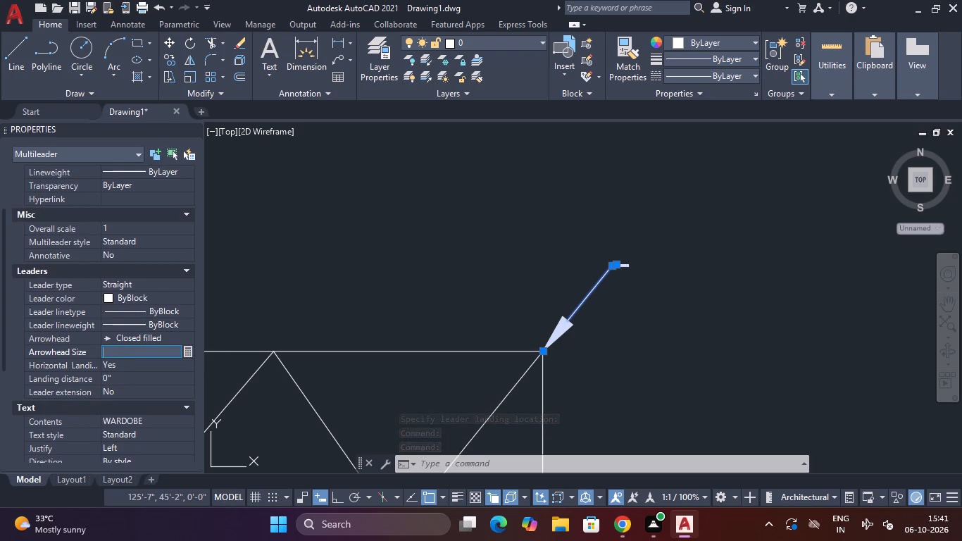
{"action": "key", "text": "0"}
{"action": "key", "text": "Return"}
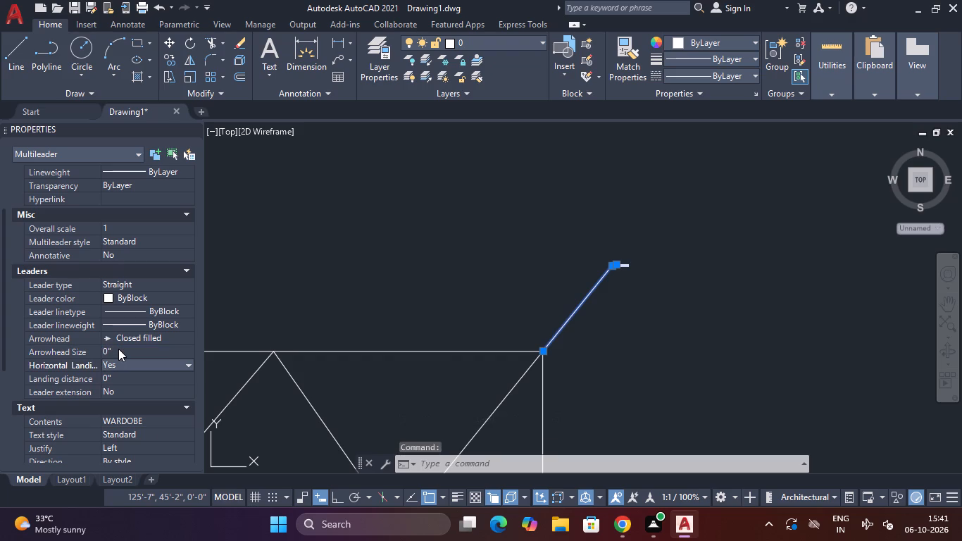
Set the wardrobe leader's text height to 4" and its text width to 4".
{"action": "scroll", "coordinate": [149, 242], "scroll_direction": "up", "scroll_amount": 3}
{"action": "scroll", "coordinate": [149, 242], "scroll_direction": "down", "scroll_amount": 3}
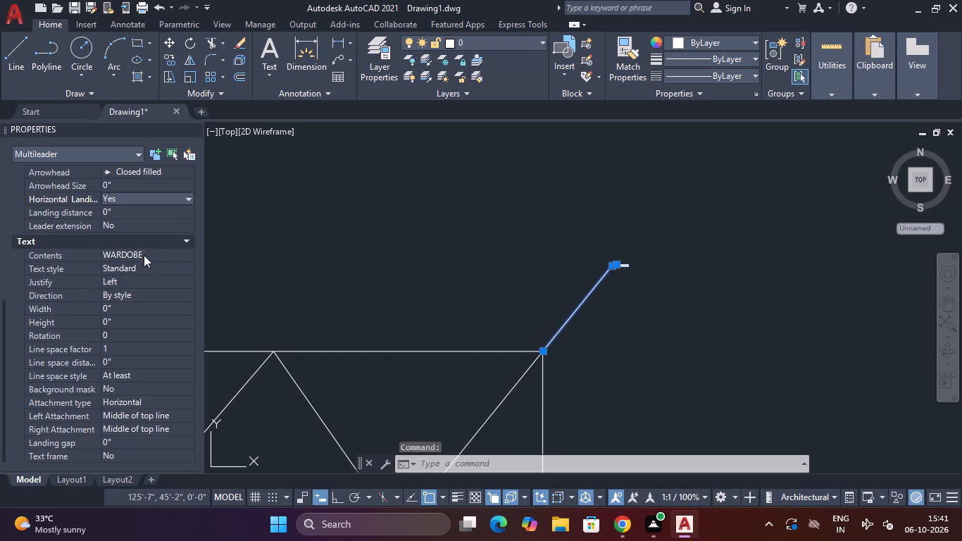
{"action": "scroll", "coordinate": [144, 261], "scroll_direction": "down", "scroll_amount": 1}
{"action": "left_click", "coordinate": [139, 309]}
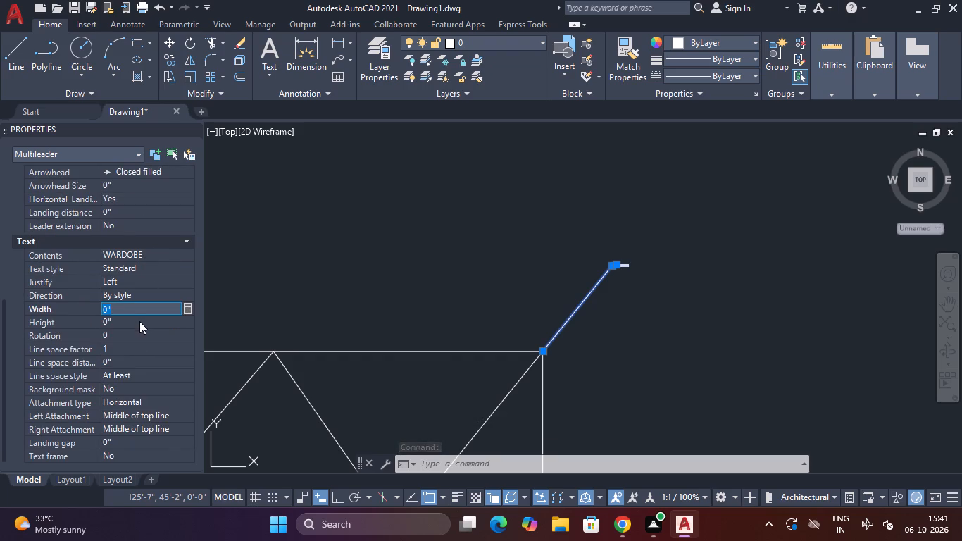
{"action": "left_click", "coordinate": [139, 321]}
{"action": "key", "text": "4"}
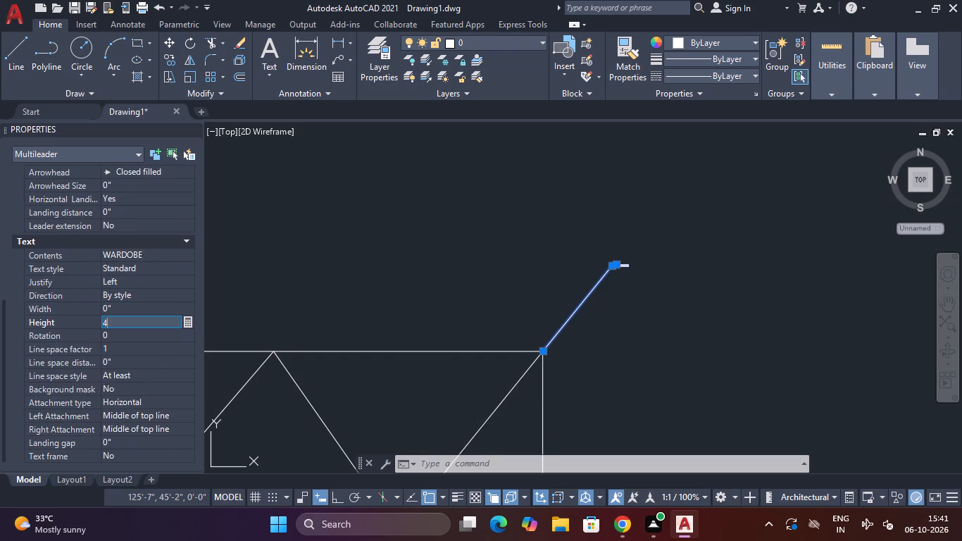
{"action": "key", "text": "shift+quotedbl"}
{"action": "key", "text": "Return"}
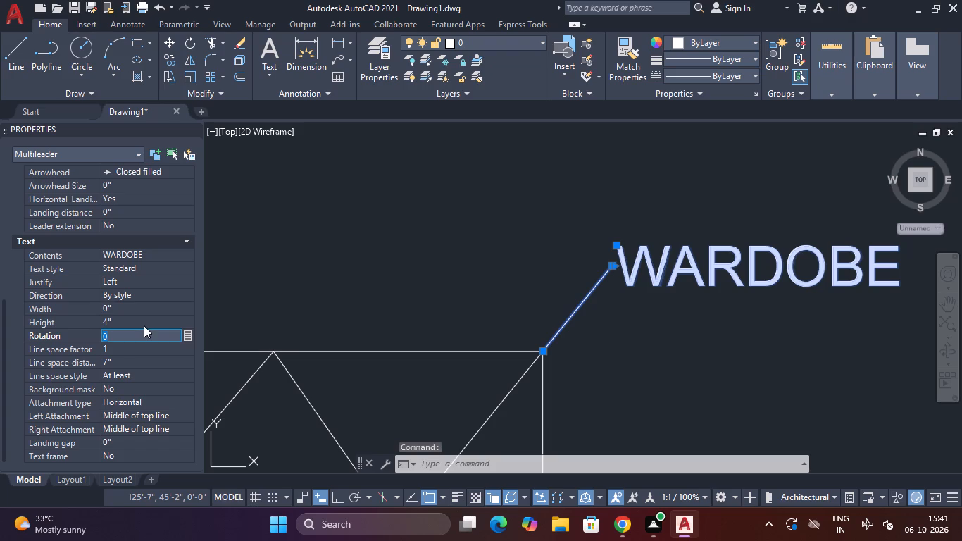
{"action": "left_click", "coordinate": [146, 304]}
{"action": "key", "text": "BackSpace"}
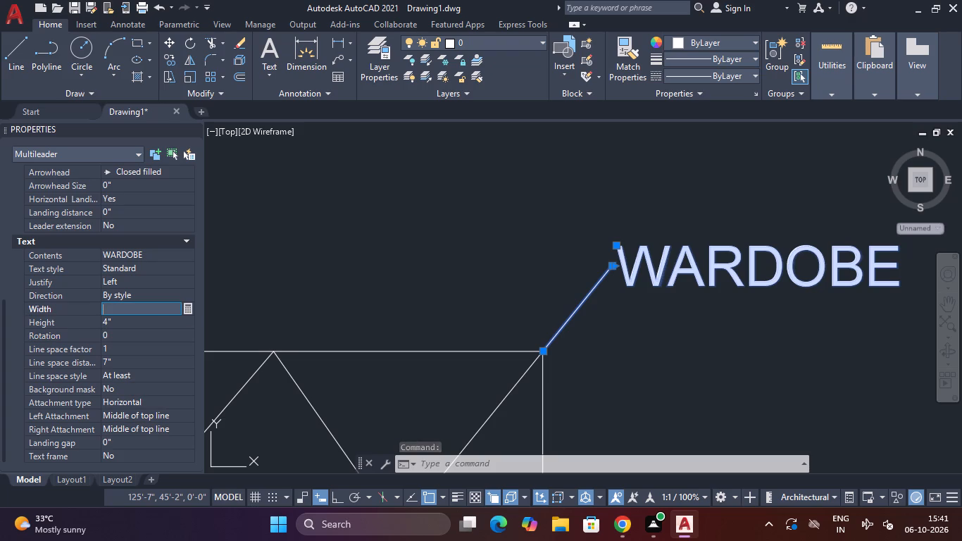
{"action": "type", "text": "4\""}
{"action": "key", "text": "Return"}
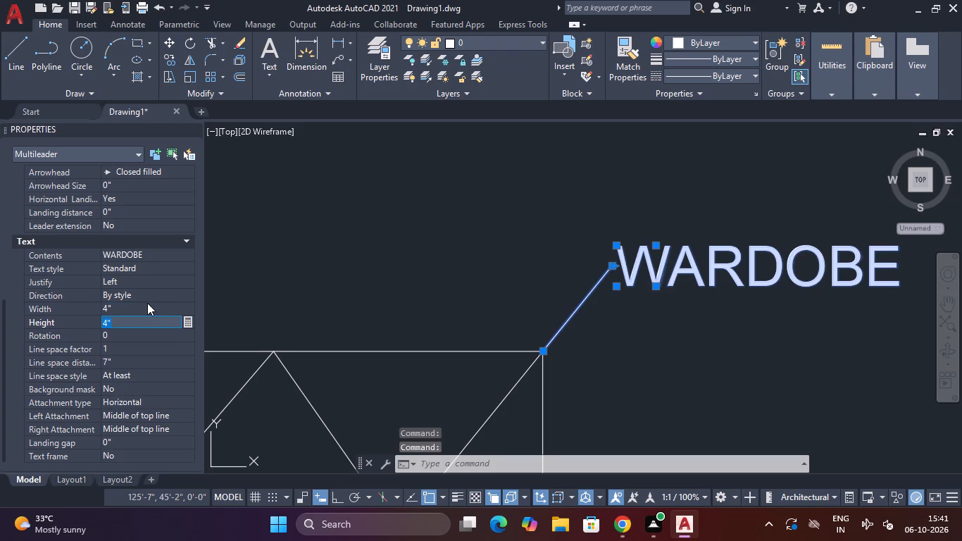
{"action": "scroll", "coordinate": [257, 310], "scroll_direction": "down", "scroll_amount": 3}
{"action": "key", "text": "Escape"}
Copy the wardrobe leader from its arrow tip to the lower wall-side corner of the upright wardrobe in the upper-left bedroom.
{"action": "scroll", "coordinate": [390, 323], "scroll_direction": "up", "scroll_amount": 1}
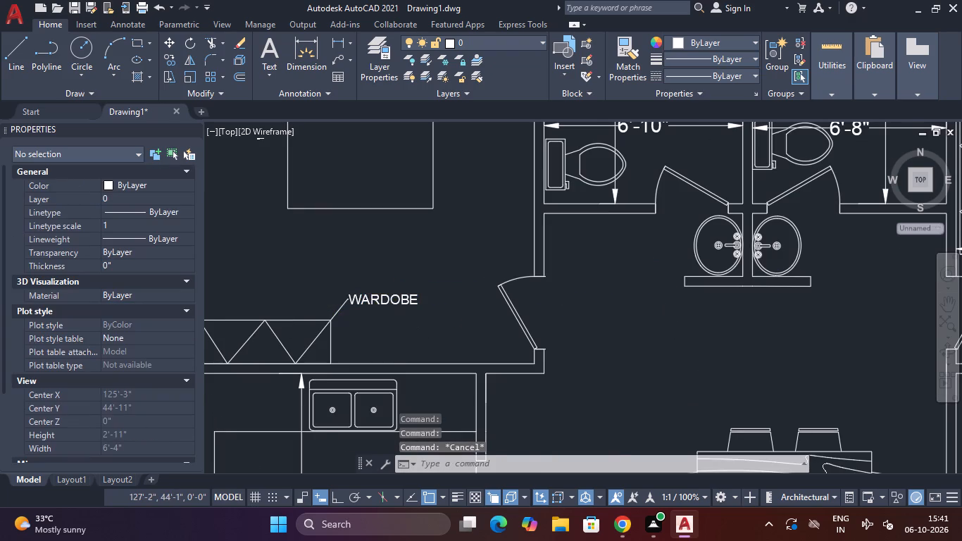
{"action": "middle_click_drag", "start_coordinate": [389, 323], "coordinate": [472, 309]}
{"action": "left_click_drag", "start_coordinate": [547, 244], "coordinate": [538, 250]}
{"action": "left_click", "coordinate": [453, 306]}
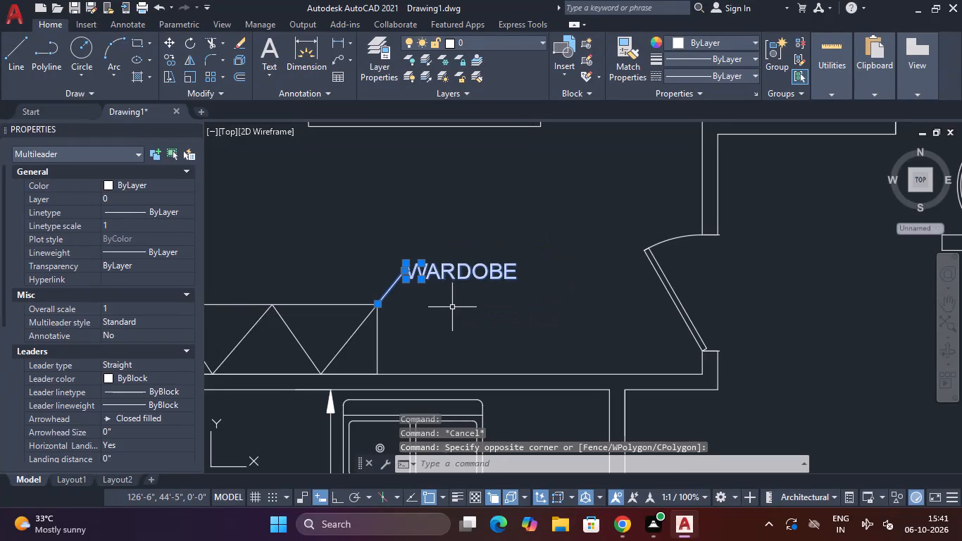
{"action": "type", "text": "CO"}
{"action": "key", "text": "space"}
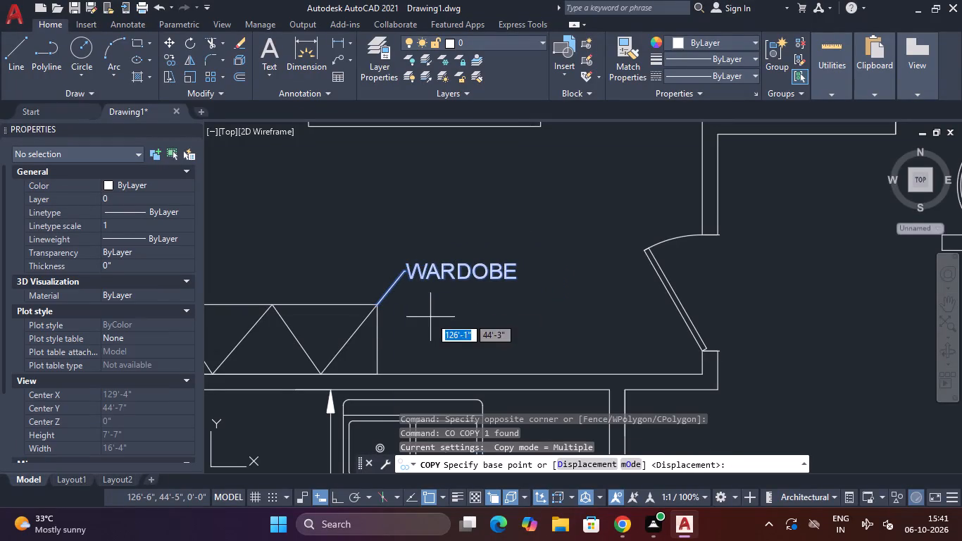
{"action": "left_click", "coordinate": [380, 308]}
{"action": "scroll", "coordinate": [376, 275], "scroll_direction": "down", "scroll_amount": 3}
{"action": "middle_click_drag", "start_coordinate": [371, 266], "coordinate": [388, 340]}
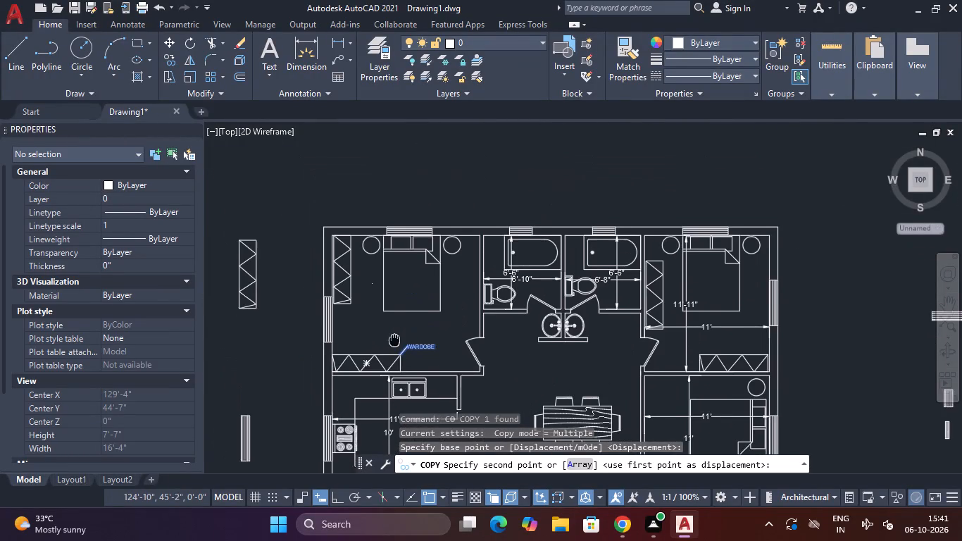
{"action": "middle_click_drag", "start_coordinate": [388, 340], "coordinate": [392, 340]}
{"action": "scroll", "coordinate": [338, 309], "scroll_direction": "up", "scroll_amount": 2}
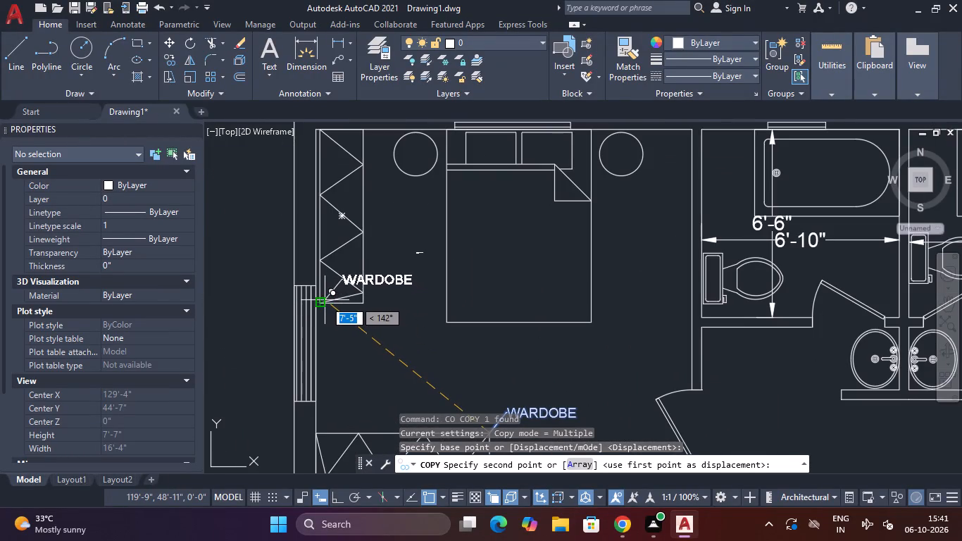
{"action": "scroll", "coordinate": [323, 300], "scroll_direction": "up", "scroll_amount": 3}
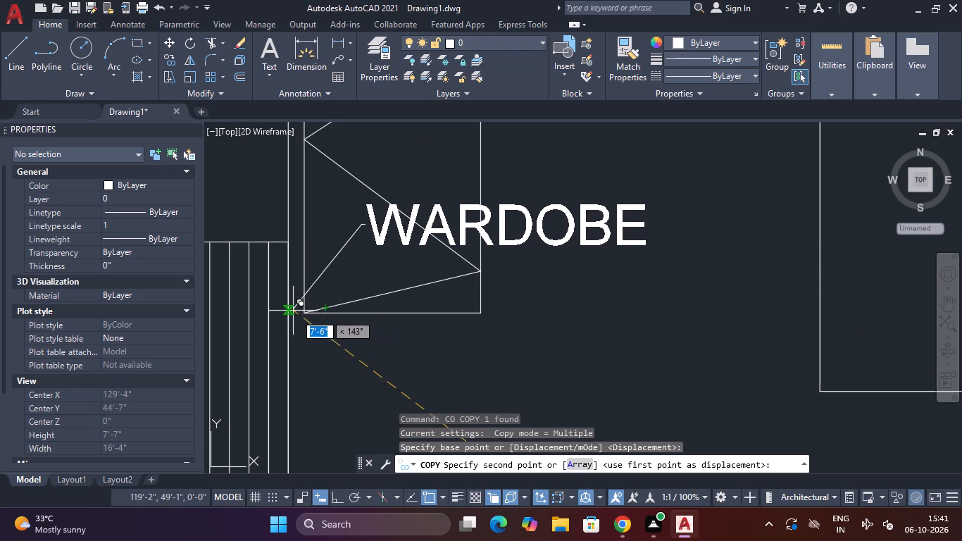
{"action": "left_click", "coordinate": [306, 316]}
Place another copy of the wardrobe leader at the lower wall-side corner of the upright wardrobe in the upper-right bedroom.
{"action": "scroll", "coordinate": [317, 309], "scroll_direction": "down", "scroll_amount": 3}
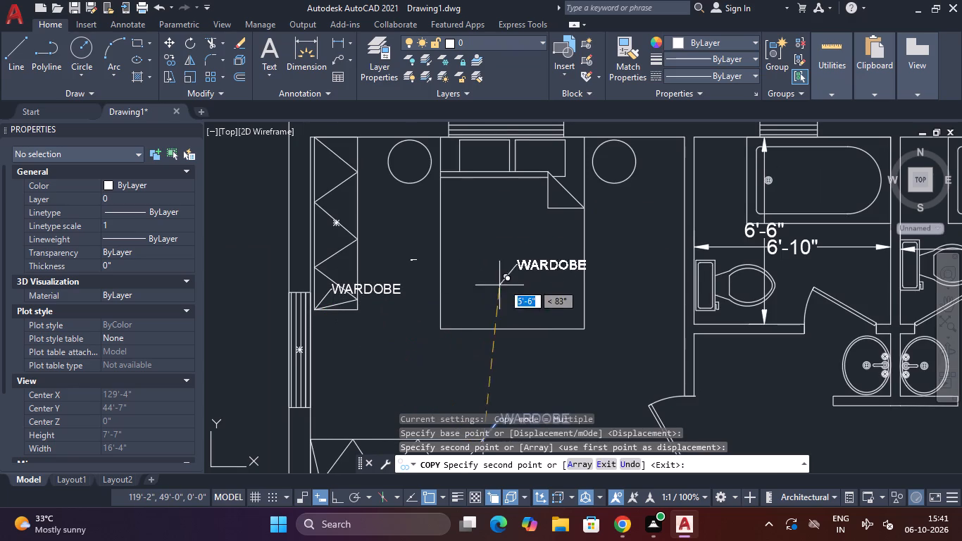
{"action": "middle_click_drag", "start_coordinate": [504, 282], "coordinate": [346, 359]}
{"action": "middle_click_drag", "start_coordinate": [632, 300], "coordinate": [311, 263]}
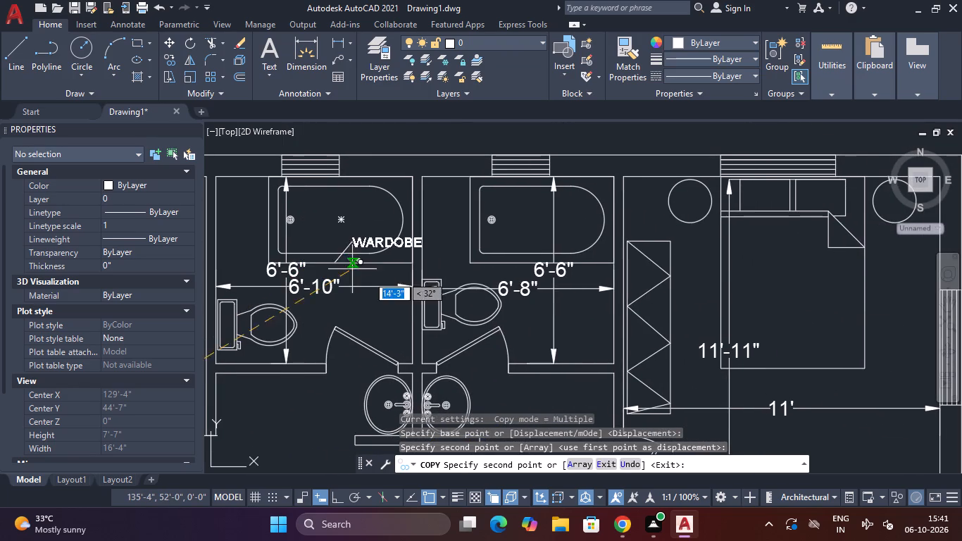
{"action": "middle_click_drag", "start_coordinate": [636, 363], "coordinate": [646, 230]}
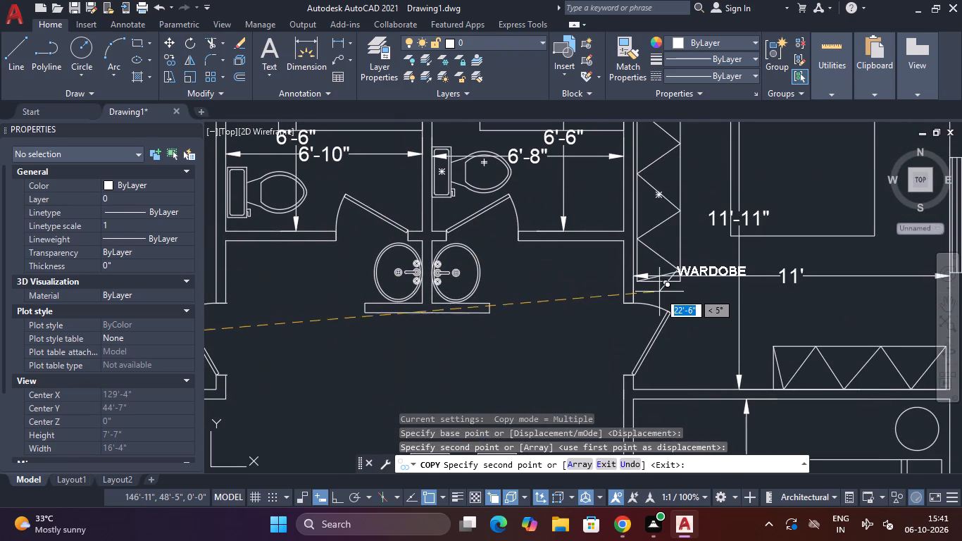
{"action": "left_click", "coordinate": [638, 280]}
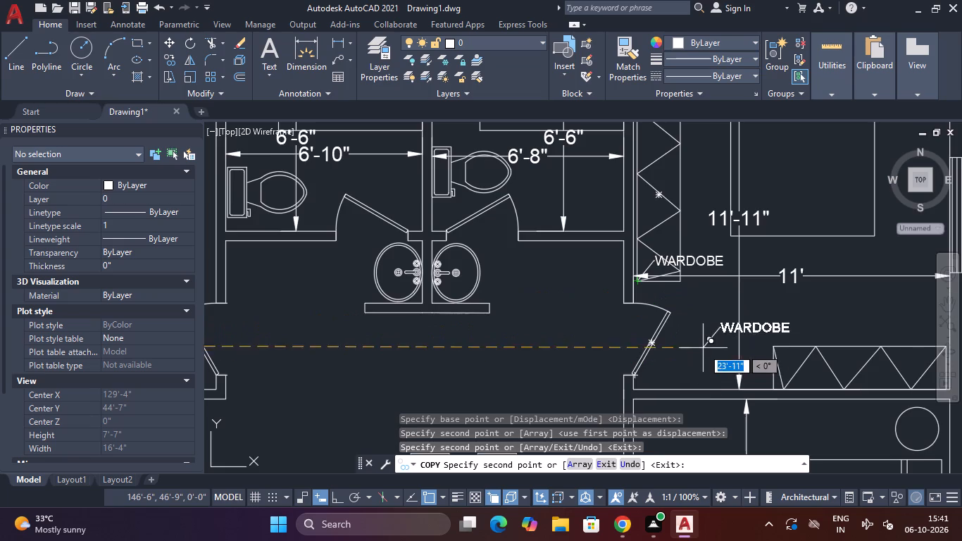
Copy the wardrobe leader to the lower-left corners of the horizontal wardrobes in the upper-right bedroom and the bedroom below it.
{"action": "middle_click_drag", "start_coordinate": [703, 348], "coordinate": [549, 304]}
{"action": "left_click", "coordinate": [616, 342]}
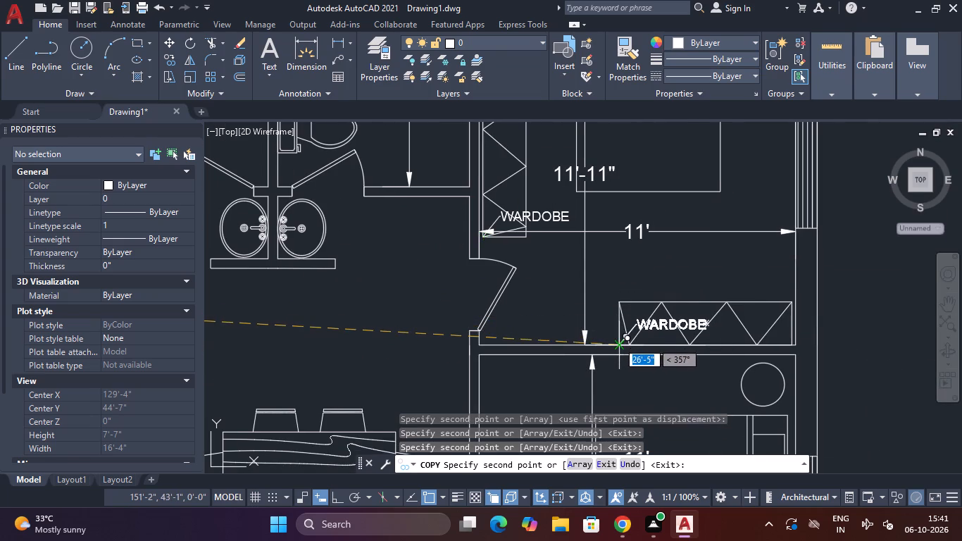
{"action": "scroll", "coordinate": [618, 342], "scroll_direction": "down", "scroll_amount": 3}
{"action": "middle_click_drag", "start_coordinate": [637, 377], "coordinate": [654, 266]}
{"action": "scroll", "coordinate": [650, 311], "scroll_direction": "up", "scroll_amount": 4}
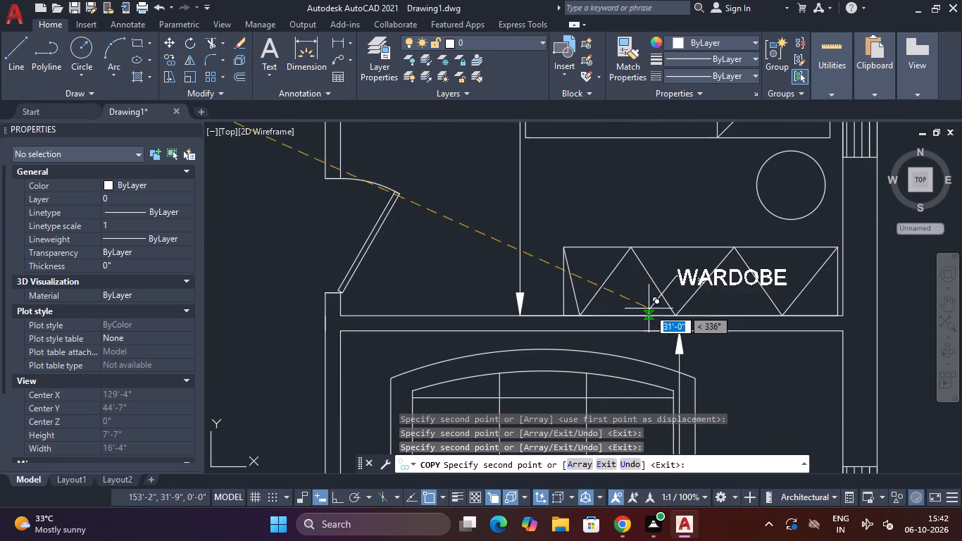
{"action": "left_click", "coordinate": [567, 313]}
{"action": "scroll", "coordinate": [569, 310], "scroll_direction": "down", "scroll_amount": 2}
{"action": "key", "text": "Escape"}
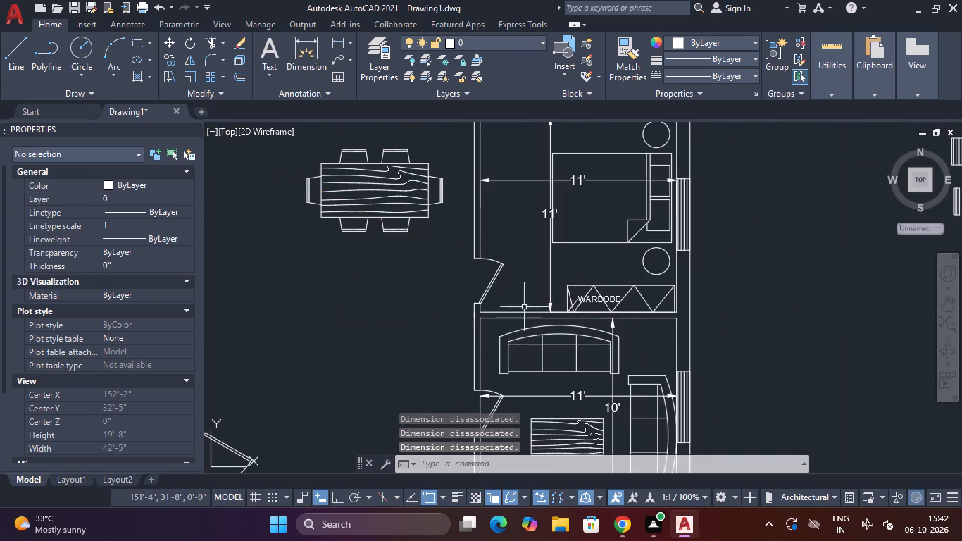
Add a multiline text label reading TOILET with 6'10" X 6' 6" on its second line, beside the bathtub corner in the left toilet.
{"action": "scroll", "coordinate": [344, 261], "scroll_direction": "down", "scroll_amount": 2}
{"action": "middle_click_drag", "start_coordinate": [325, 282], "coordinate": [656, 285]}
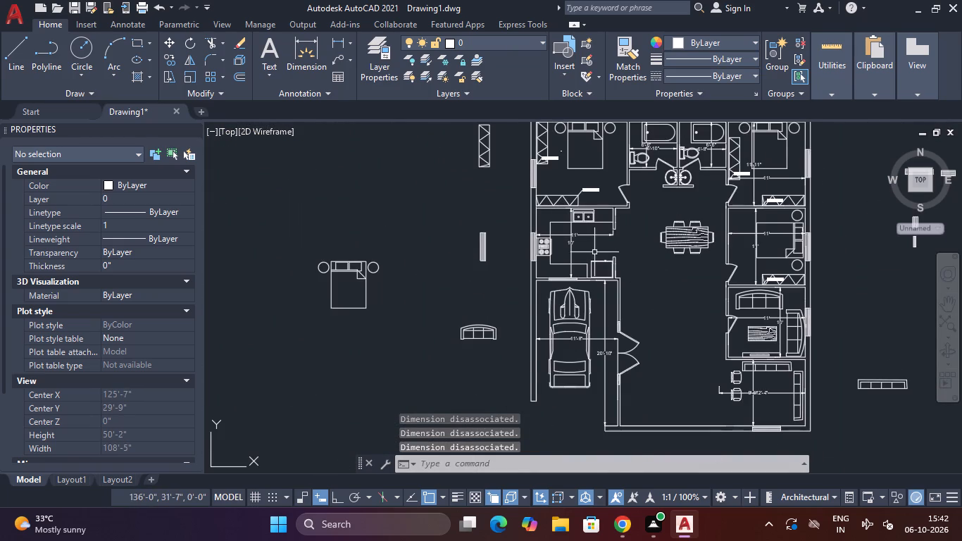
{"action": "middle_click_drag", "start_coordinate": [595, 252], "coordinate": [593, 354]}
{"action": "scroll", "coordinate": [575, 242], "scroll_direction": "up", "scroll_amount": 2}
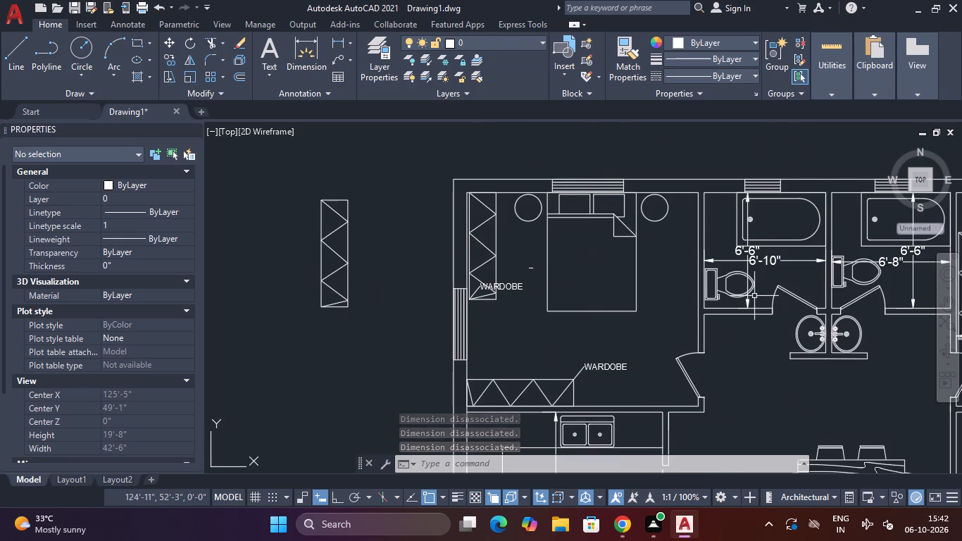
{"action": "middle_click_drag", "start_coordinate": [751, 303], "coordinate": [714, 345]}
{"action": "scroll", "coordinate": [723, 306], "scroll_direction": "up", "scroll_amount": 3}
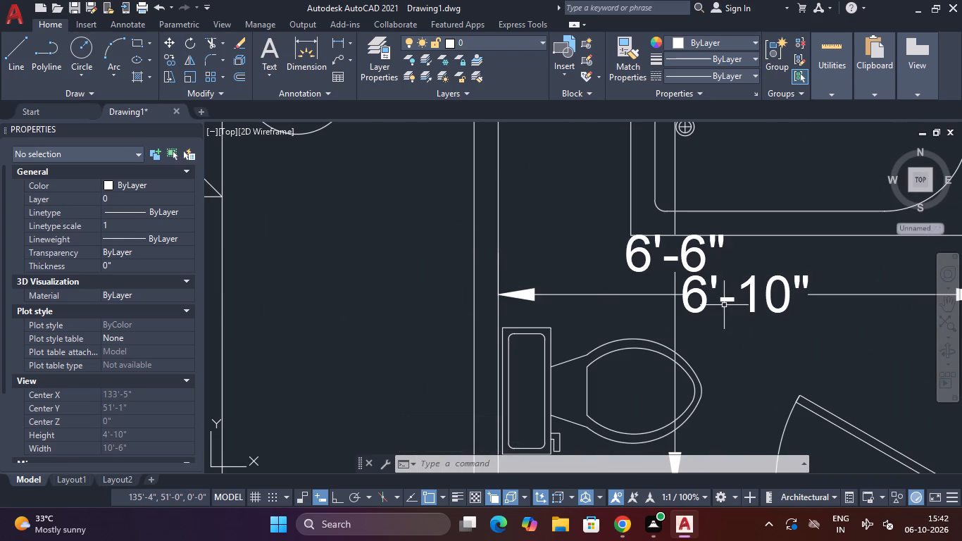
{"action": "left_click", "coordinate": [254, 49]}
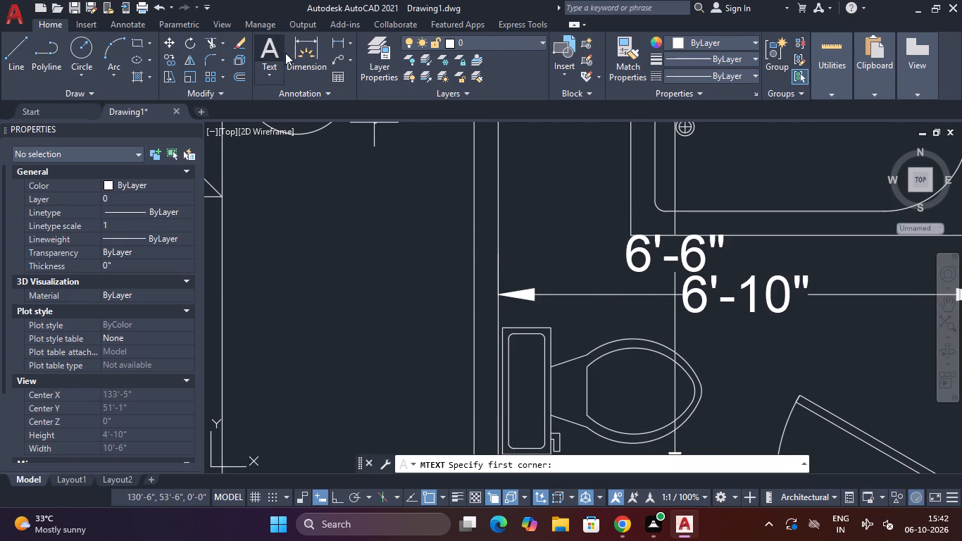
{"action": "middle_click_drag", "start_coordinate": [592, 199], "coordinate": [461, 226]}
{"action": "left_click", "coordinate": [465, 254]}
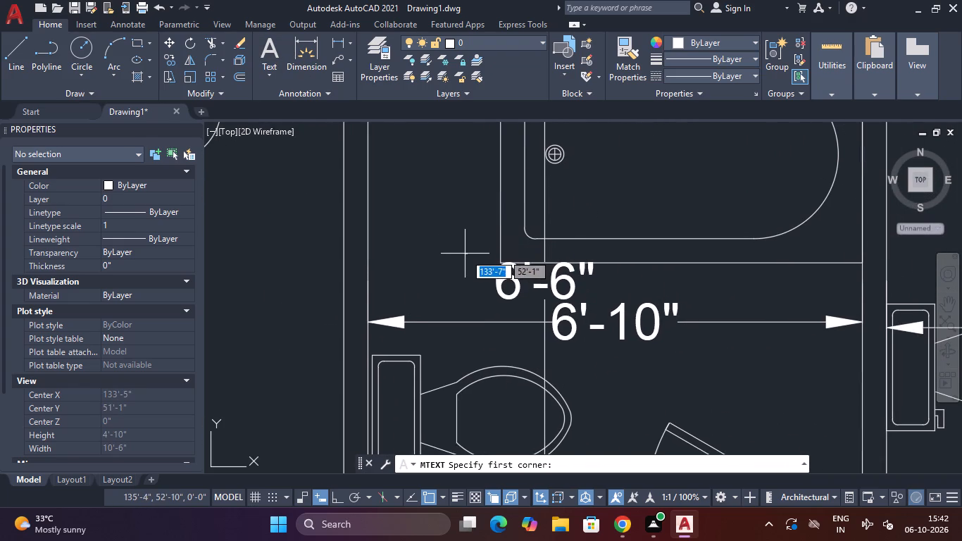
{"action": "left_click", "coordinate": [801, 359]}
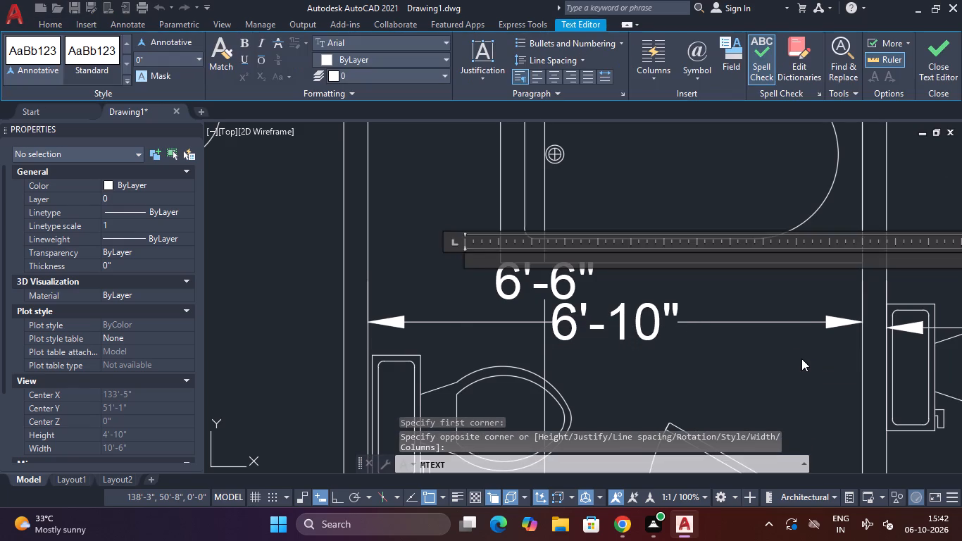
{"action": "type", "text": "TOILET"}
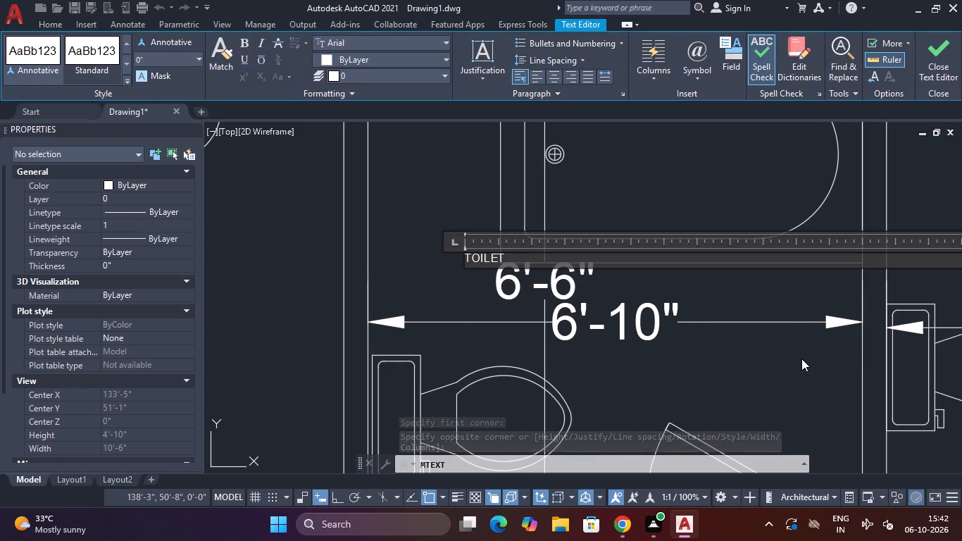
{"action": "key", "text": "Return"}
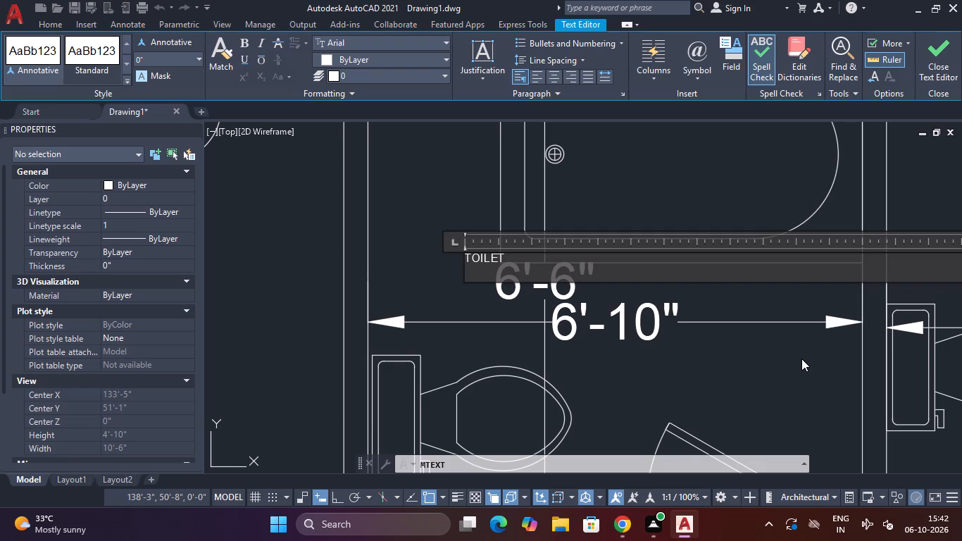
{"action": "key", "text": "6"}
{"action": "key", "text": "apostrophe"}
{"action": "type", "text": "10\""}
{"action": "key", "text": "space"}
{"action": "type", "text": "X"}
{"action": "key", "text": "space"}
{"action": "key", "text": "6"}
{"action": "key", "text": "apostrophe"}
{"action": "key", "text": "space"}
{"action": "type", "text": "6"}
{"action": "key", "text": "shift+quotedbl"}
{"action": "left_click", "coordinate": [937, 52]}
Copy the toilet label about 6'-11" horizontally into the adjacent right toilet, beside its bathtub corner.
{"action": "middle_click_drag", "start_coordinate": [744, 167], "coordinate": [740, 168]}
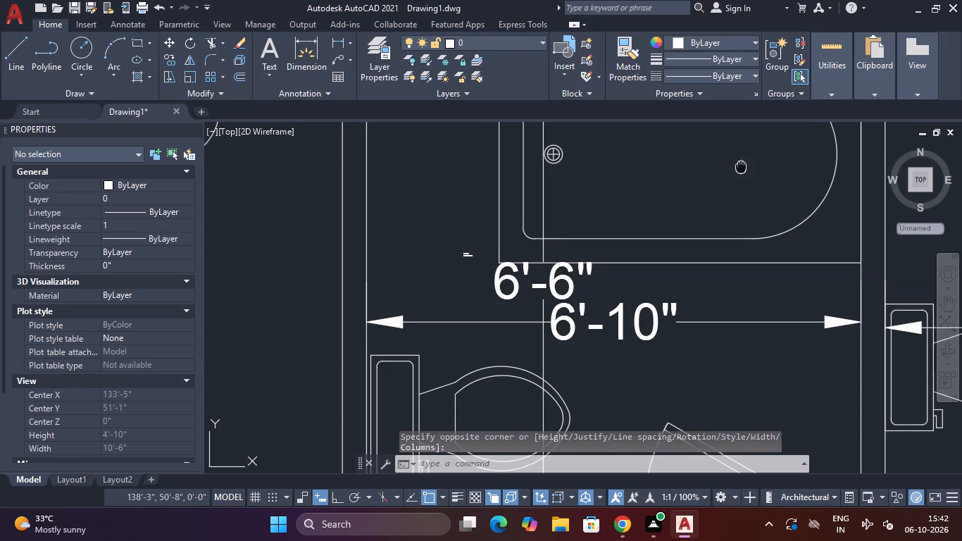
{"action": "middle_click_drag", "start_coordinate": [740, 168], "coordinate": [243, 237]}
{"action": "scroll", "coordinate": [276, 235], "scroll_direction": "down", "scroll_amount": 1}
{"action": "middle_click_drag", "start_coordinate": [354, 248], "coordinate": [590, 164]}
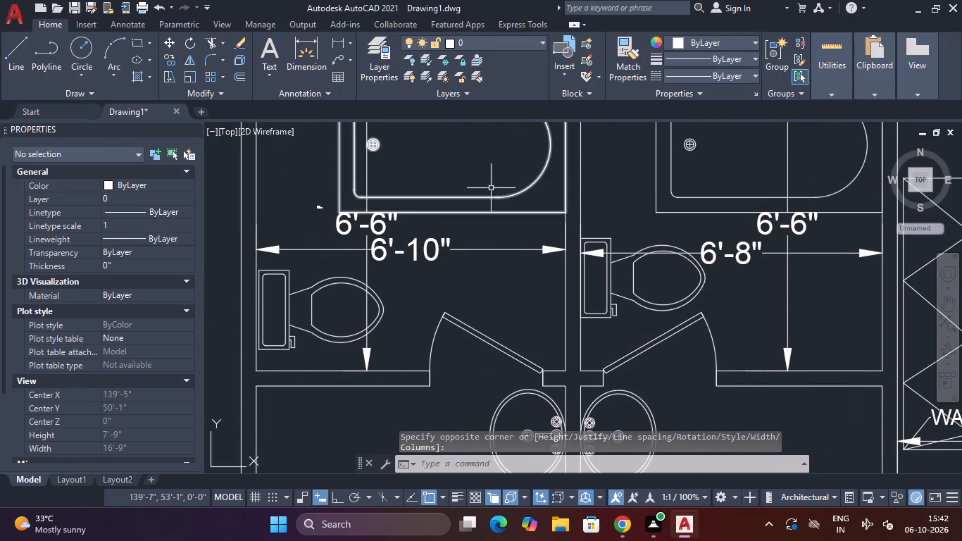
{"action": "scroll", "coordinate": [325, 197], "scroll_direction": "up", "scroll_amount": 2}
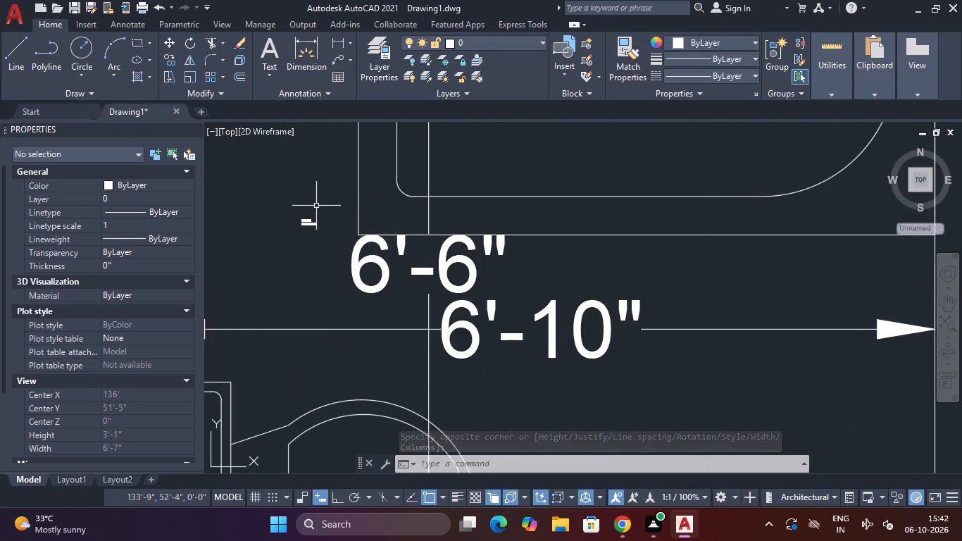
{"action": "left_click", "coordinate": [316, 206]}
{"action": "left_click", "coordinate": [306, 234]}
{"action": "type", "text": "CO"}
{"action": "key", "text": "Return"}
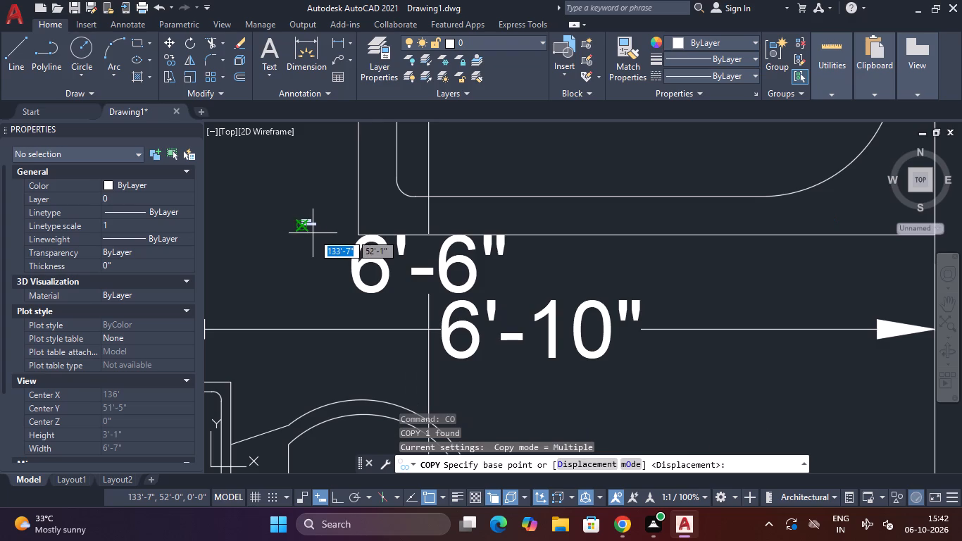
{"action": "left_click", "coordinate": [310, 223]}
{"action": "middle_click_drag", "start_coordinate": [361, 225], "coordinate": [153, 244]}
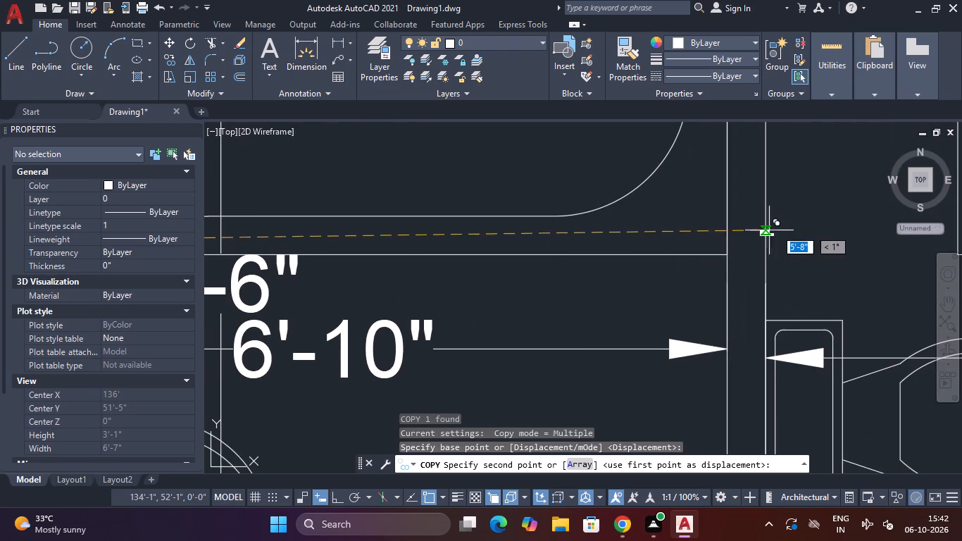
{"action": "middle_click_drag", "start_coordinate": [797, 222], "coordinate": [444, 276]}
{"action": "left_click", "coordinate": [541, 298]}
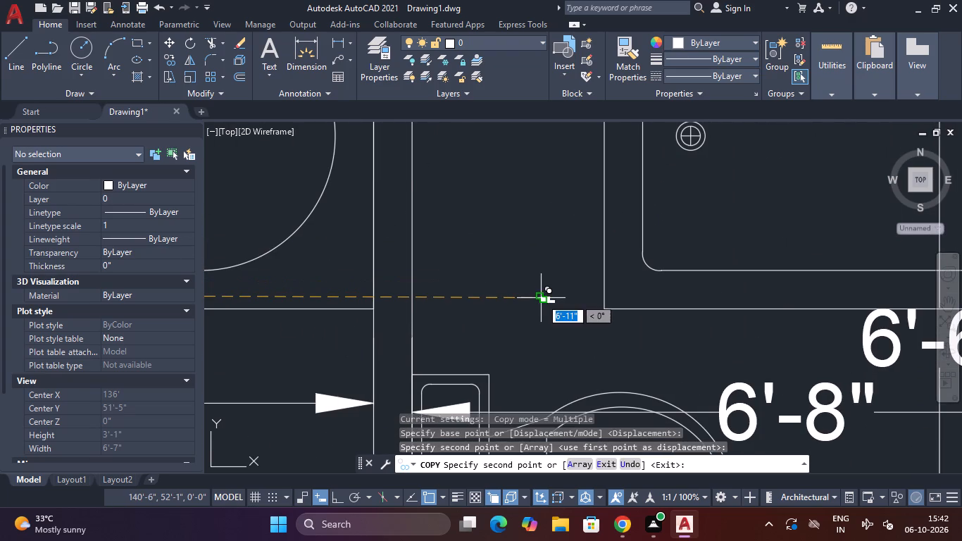
{"action": "scroll", "coordinate": [541, 298], "scroll_direction": "down", "scroll_amount": 4}
{"action": "key", "text": "Escape"}
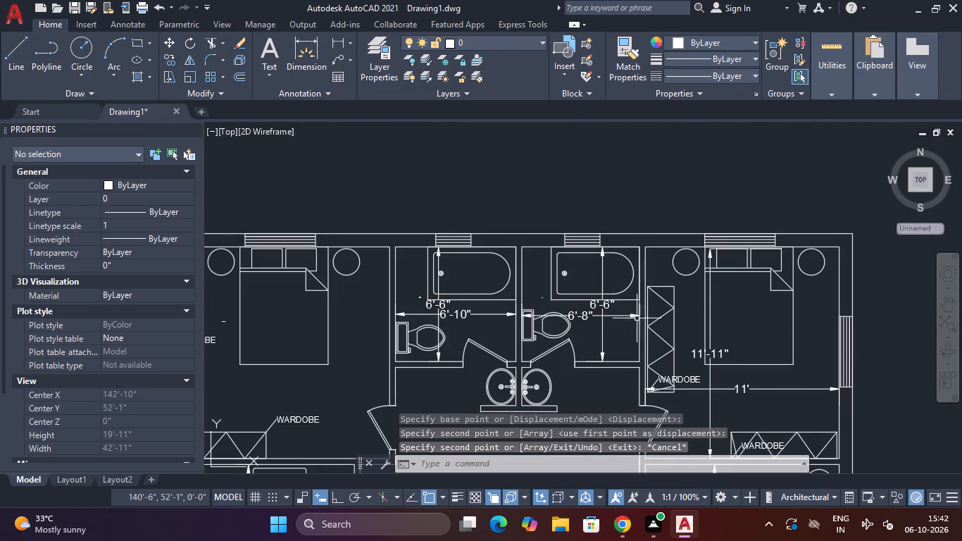
Add a multiline text label reading BED ROOM 2 with 12' X 11' on its second line, over the bed in the upper-right bedroom.
{"action": "middle_click_drag", "start_coordinate": [623, 321], "coordinate": [368, 340]}
{"action": "scroll", "coordinate": [435, 325], "scroll_direction": "up", "scroll_amount": 1}
{"action": "middle_click_drag", "start_coordinate": [536, 332], "coordinate": [551, 276]}
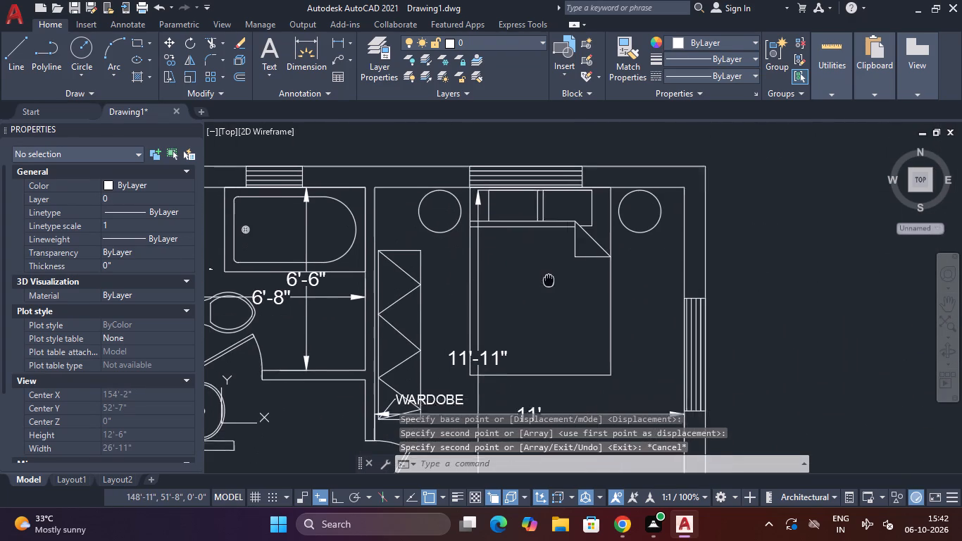
{"action": "middle_click_drag", "start_coordinate": [551, 276], "coordinate": [555, 266]}
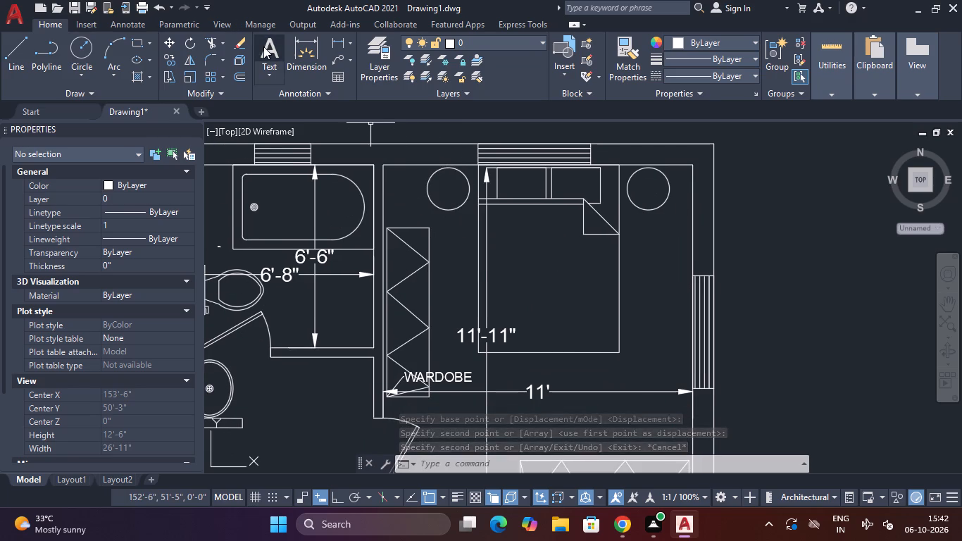
{"action": "left_click", "coordinate": [265, 46]}
{"action": "left_click", "coordinate": [498, 261]}
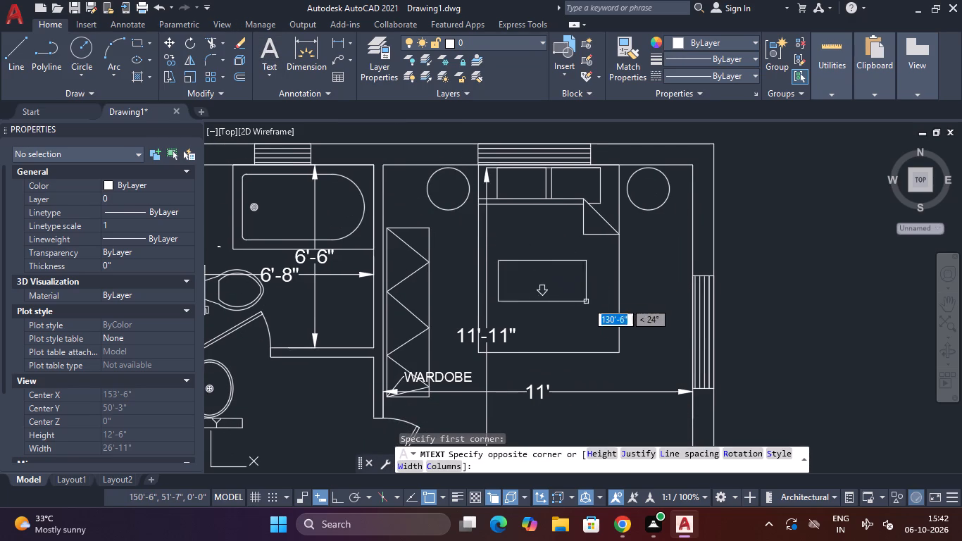
{"action": "left_click", "coordinate": [668, 328]}
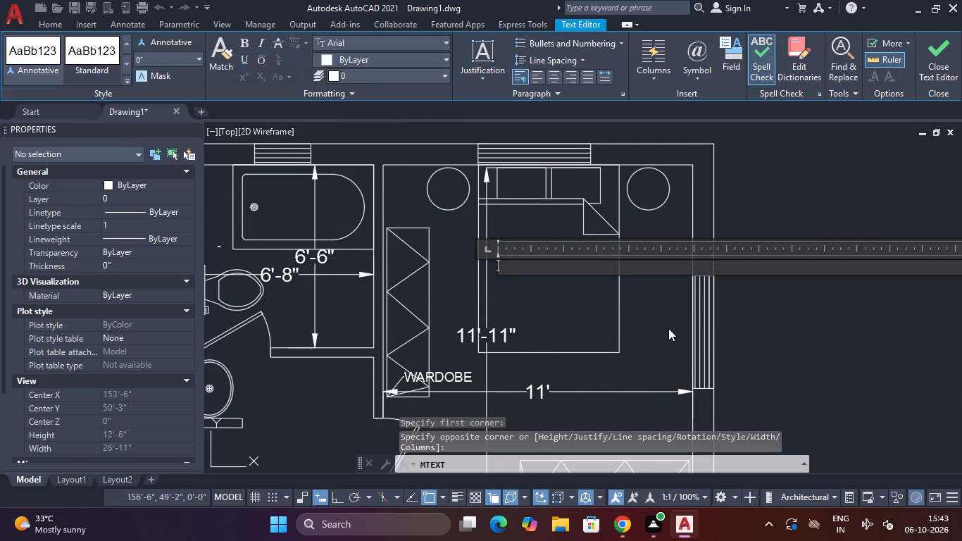
{"action": "type", "text": "BED ROO"}
{"action": "type", "text": "M"}
{"action": "key", "text": "space"}
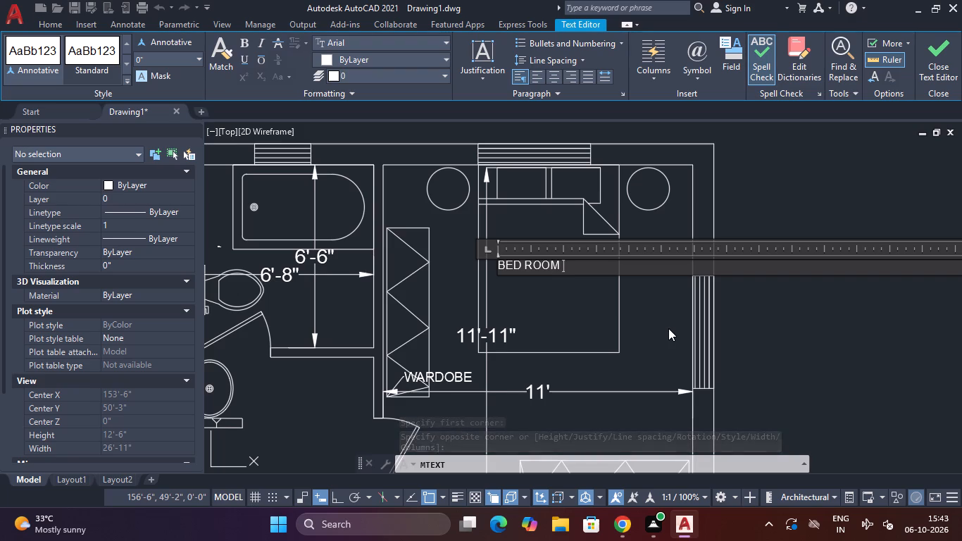
{"action": "key", "text": "2"}
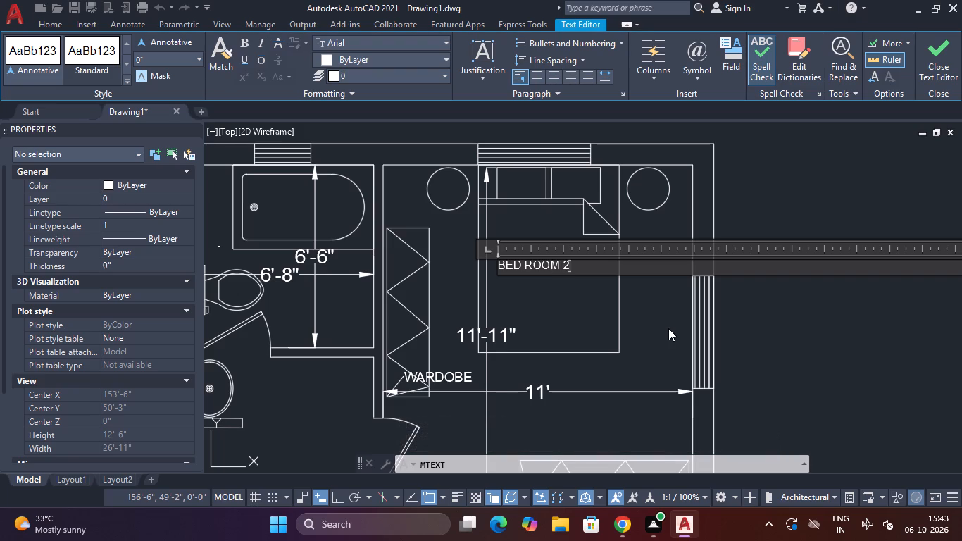
{"action": "key", "text": "Return"}
{"action": "type", "text": "12'"}
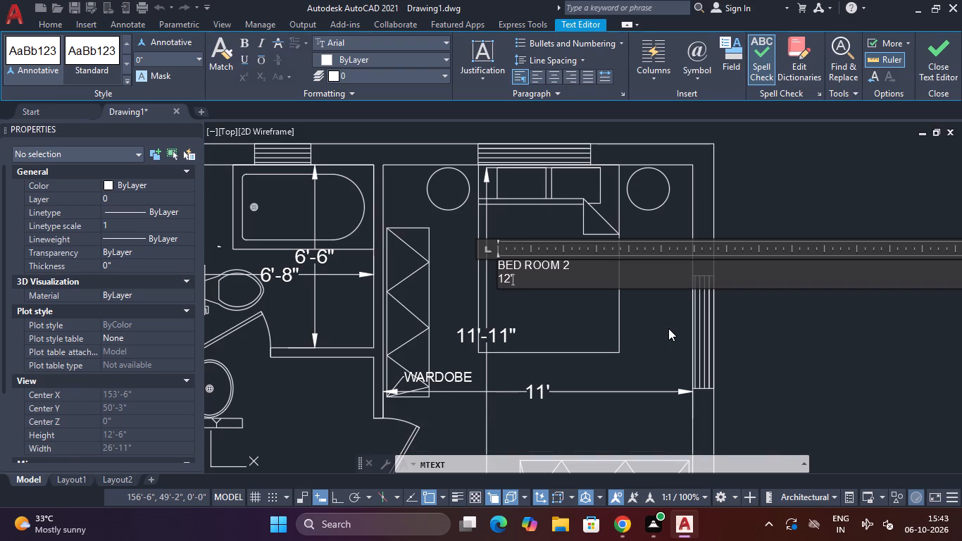
{"action": "key", "text": "space"}
{"action": "type", "text": "X"}
{"action": "key", "text": "space"}
{"action": "type", "text": "11"}
{"action": "key", "text": "apostrophe"}
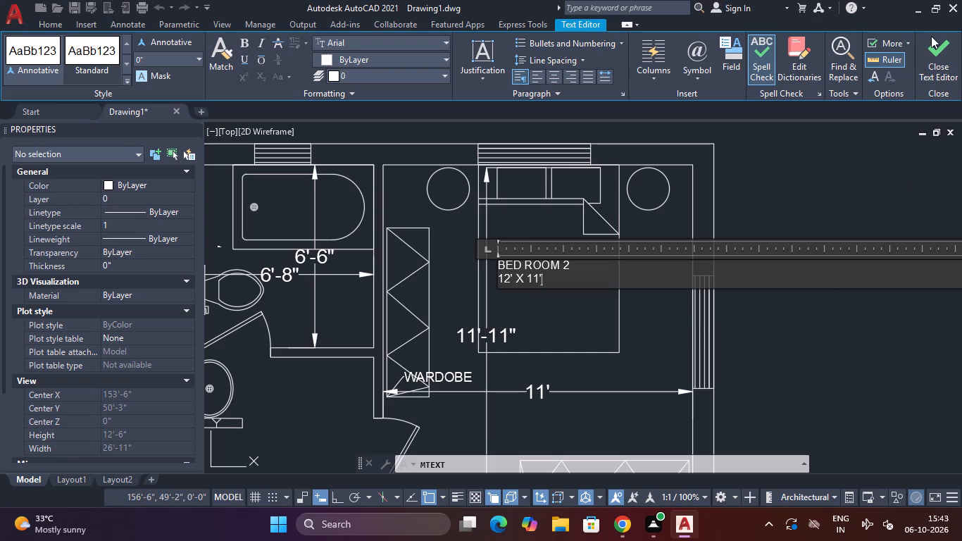
{"action": "left_click", "coordinate": [927, 51]}
{"action": "middle_click_drag", "start_coordinate": [566, 279], "coordinate": [613, 97]}
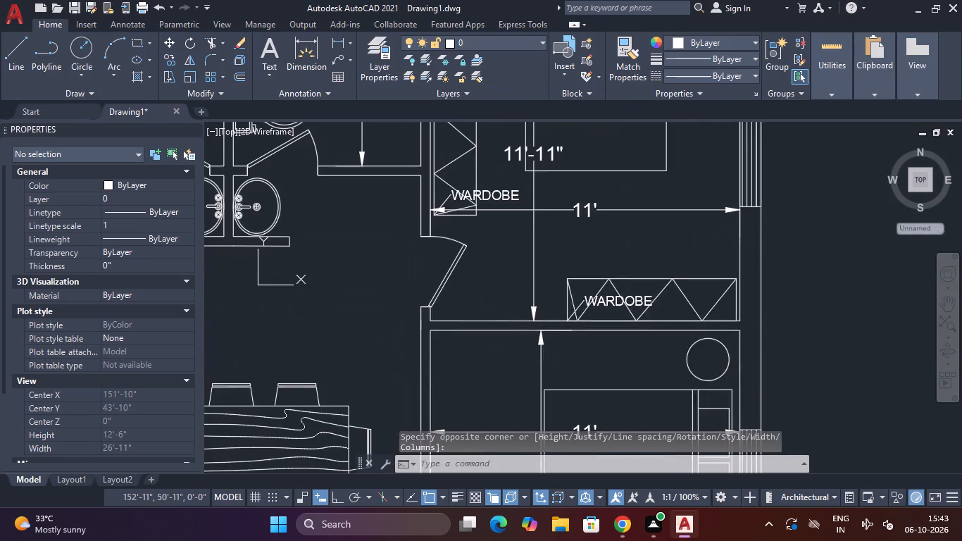
Add a multiline text label reading BED ROOM 3 with 11' X 11' on its second line, beside the bed in the bedroom below BED ROOM 2.
{"action": "scroll", "coordinate": [612, 290], "scroll_direction": "down", "scroll_amount": 1}
{"action": "middle_click_drag", "start_coordinate": [599, 340], "coordinate": [625, 224]}
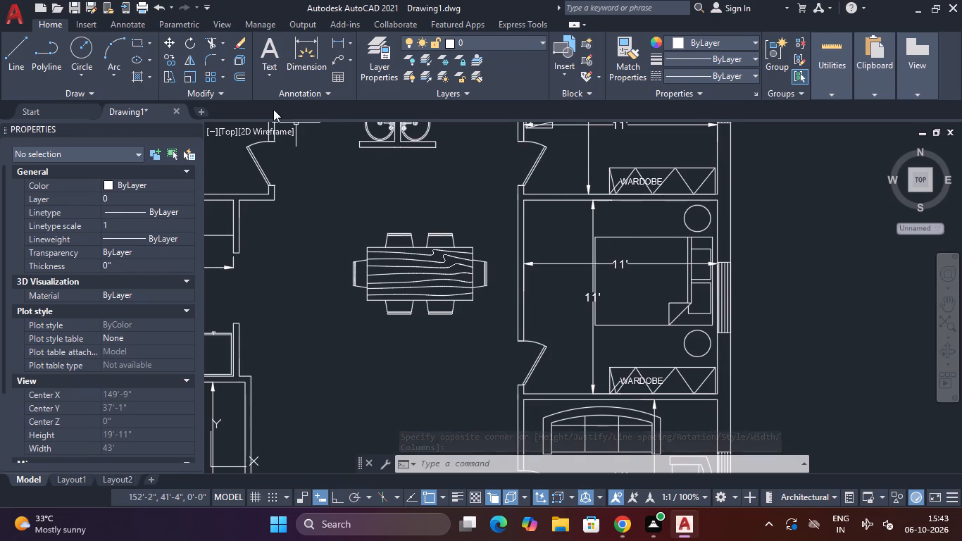
{"action": "left_click", "coordinate": [271, 51]}
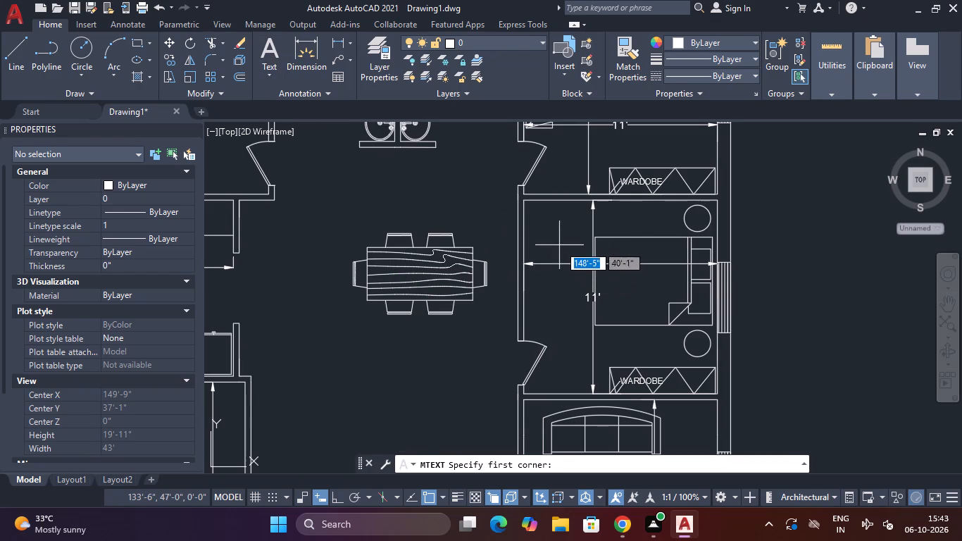
{"action": "left_click", "coordinate": [559, 245]}
{"action": "left_click", "coordinate": [676, 297]}
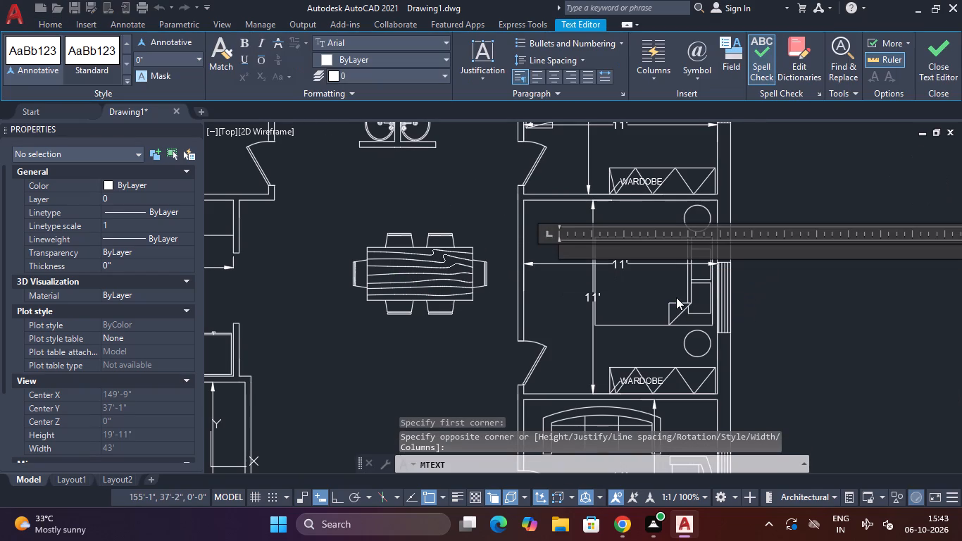
{"action": "type", "text": "BED ROO"}
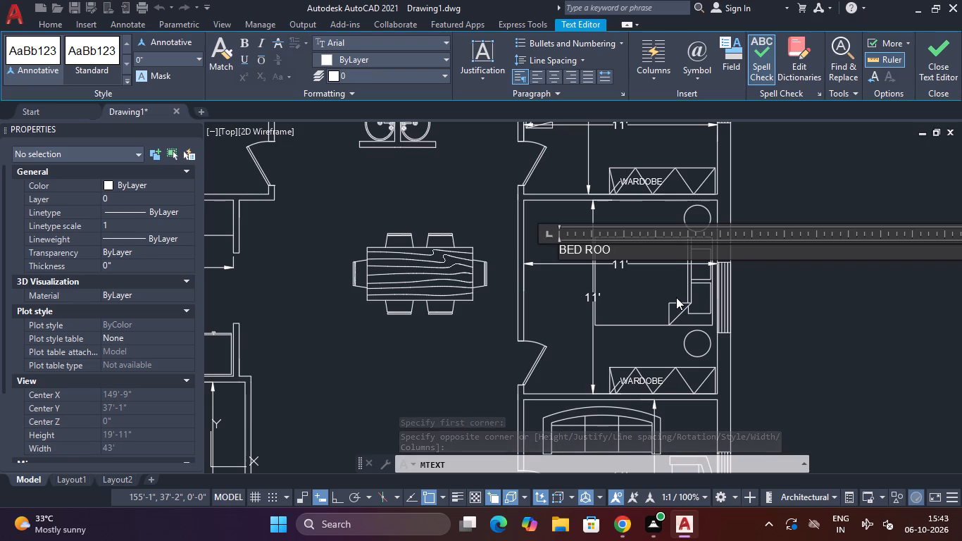
{"action": "type", "text": "M"}
{"action": "key", "text": "space"}
{"action": "key", "text": "3"}
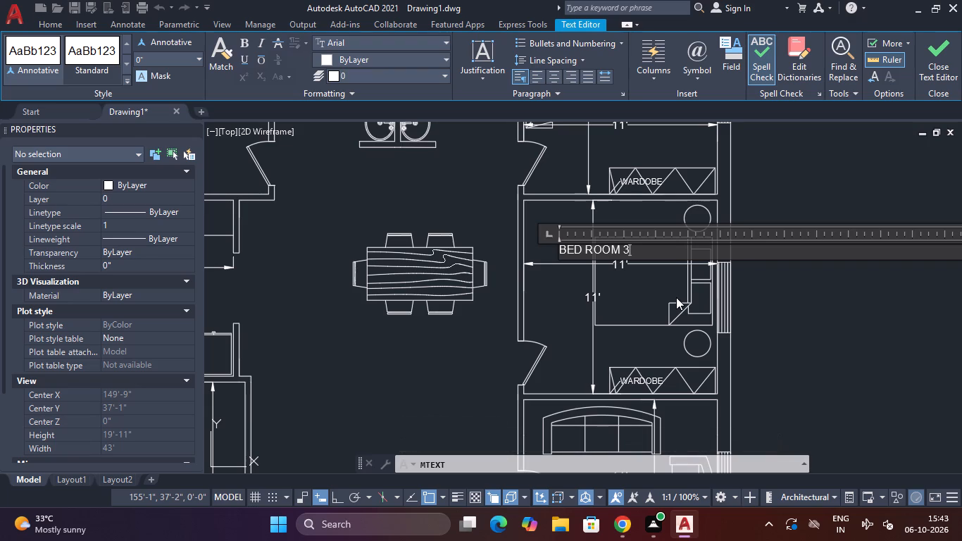
{"action": "key", "text": "Return"}
{"action": "type", "text": "11'"}
{"action": "key", "text": "space"}
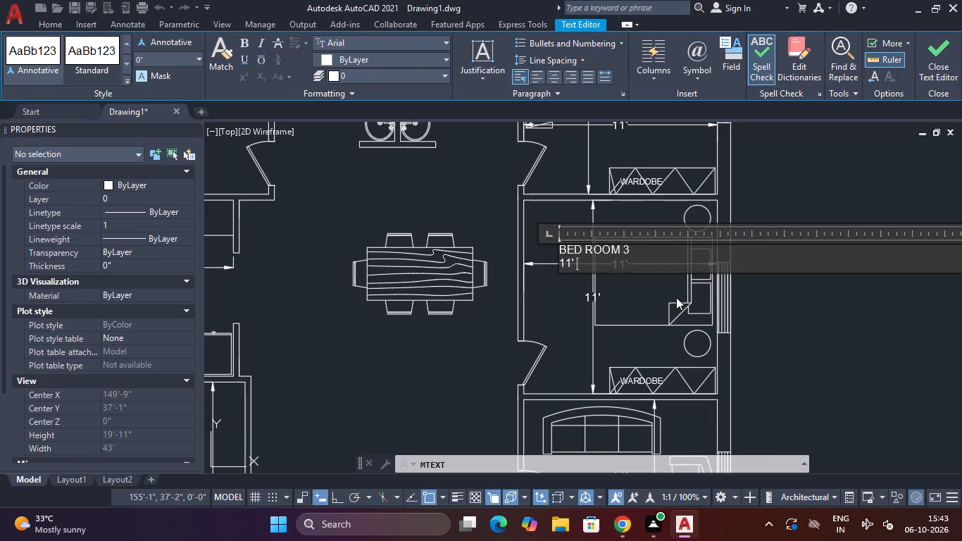
{"action": "type", "text": "X"}
{"action": "key", "text": "space"}
{"action": "type", "text": "11"}
{"action": "key", "text": "apostrophe"}
{"action": "left_click", "coordinate": [938, 39]}
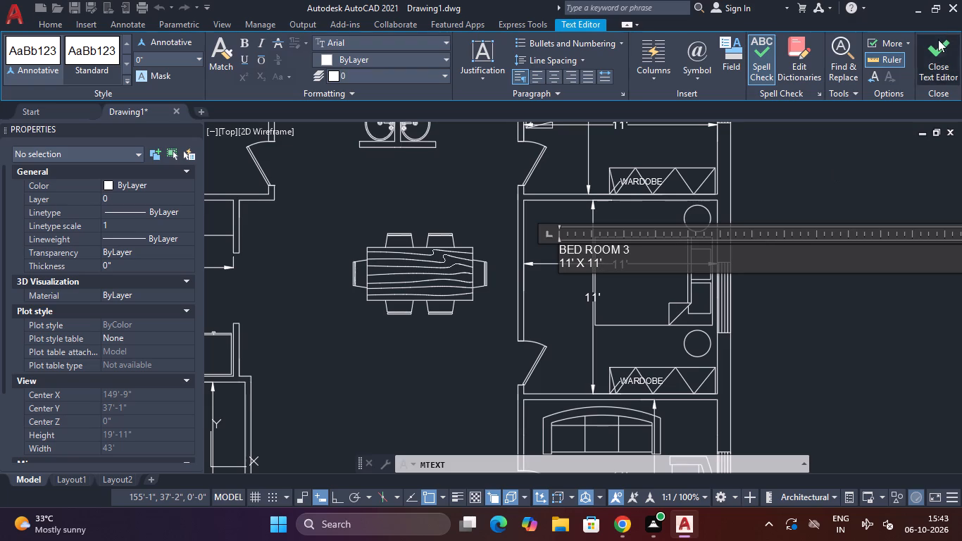
Add a multiline text label reading KITCHEN with 11' X 10' on its second line, in the open floor of the kitchen.
{"action": "middle_click_drag", "start_coordinate": [562, 335], "coordinate": [661, 268]}
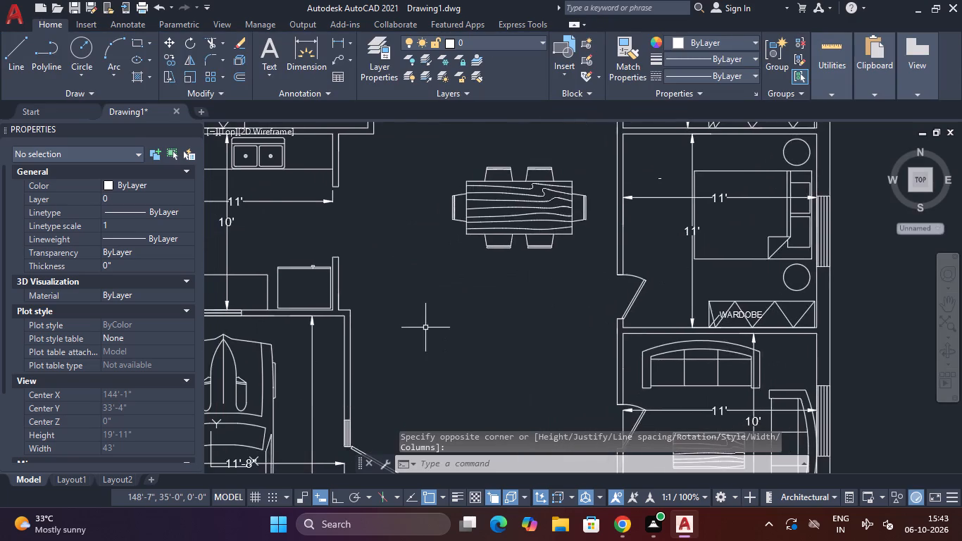
{"action": "scroll", "coordinate": [425, 328], "scroll_direction": "down", "scroll_amount": 1}
{"action": "middle_click_drag", "start_coordinate": [427, 328], "coordinate": [479, 270]}
{"action": "scroll", "coordinate": [358, 189], "scroll_direction": "up", "scroll_amount": 1}
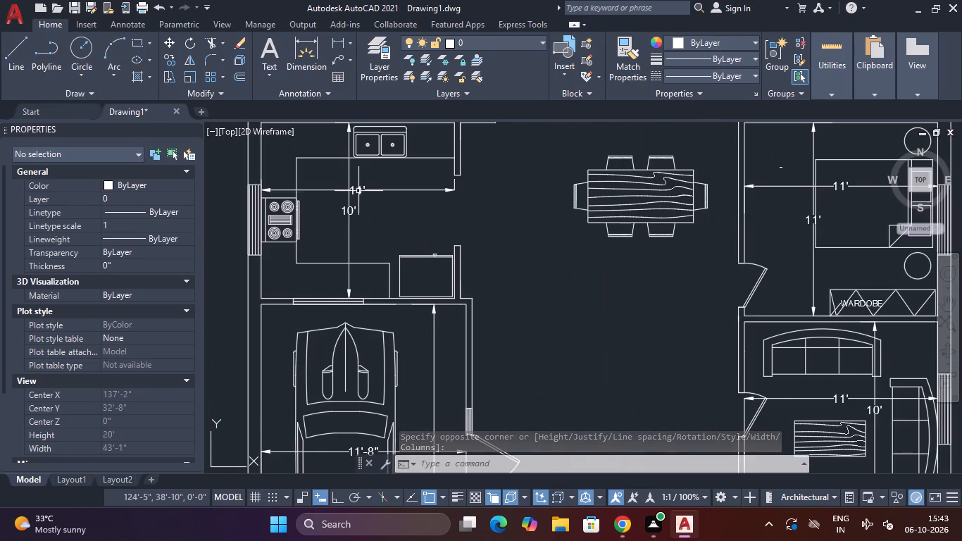
{"action": "middle_click_drag", "start_coordinate": [363, 204], "coordinate": [450, 256]}
{"action": "scroll", "coordinate": [454, 256], "scroll_direction": "up", "scroll_amount": 2}
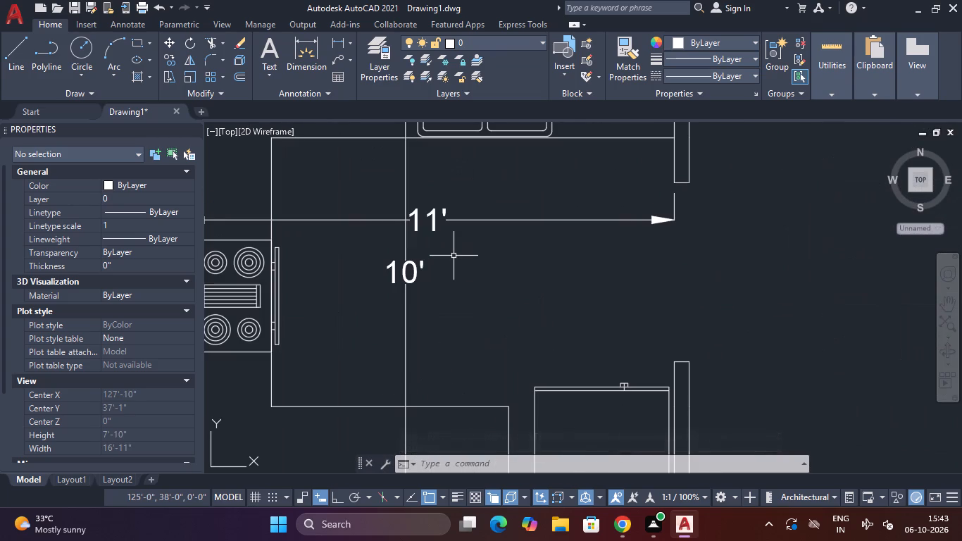
{"action": "left_click", "coordinate": [280, 58]}
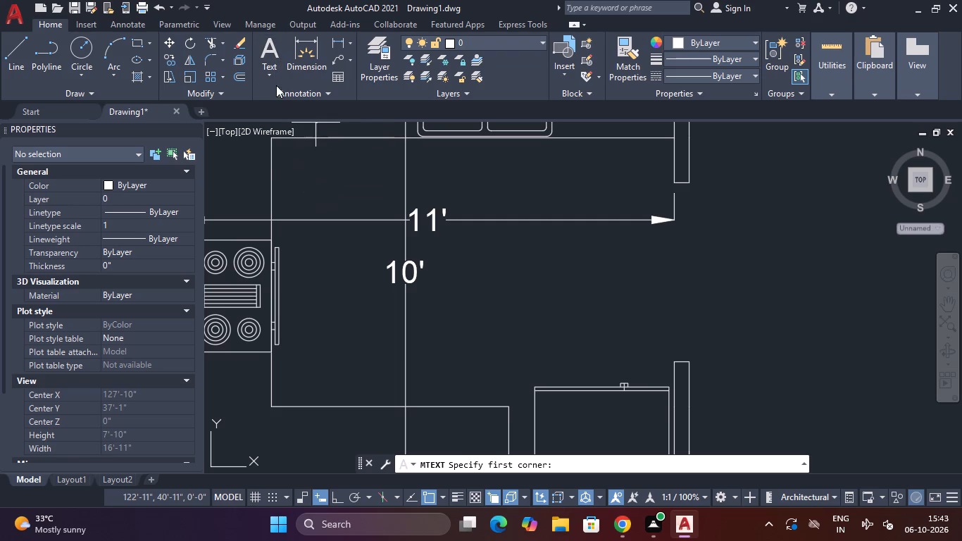
{"action": "left_click", "coordinate": [267, 54]}
{"action": "left_click", "coordinate": [327, 202]}
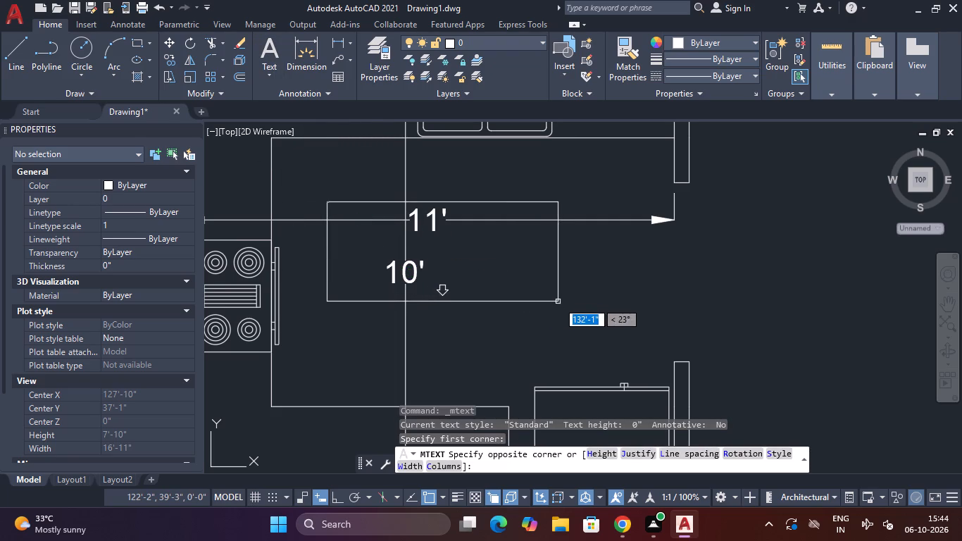
{"action": "left_click", "coordinate": [582, 313]}
{"action": "type", "text": "KITCHEN"}
{"action": "key", "text": "Return"}
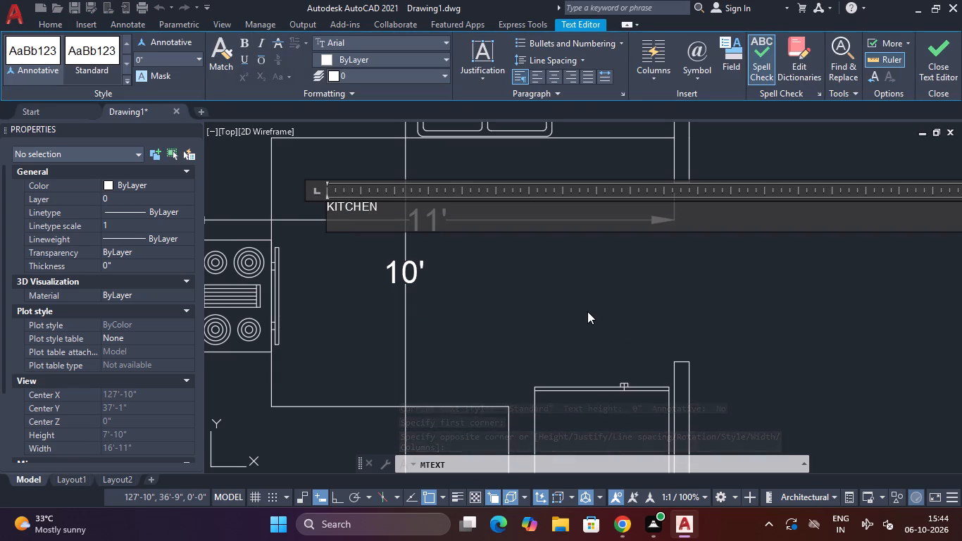
{"action": "type", "text": "11"}
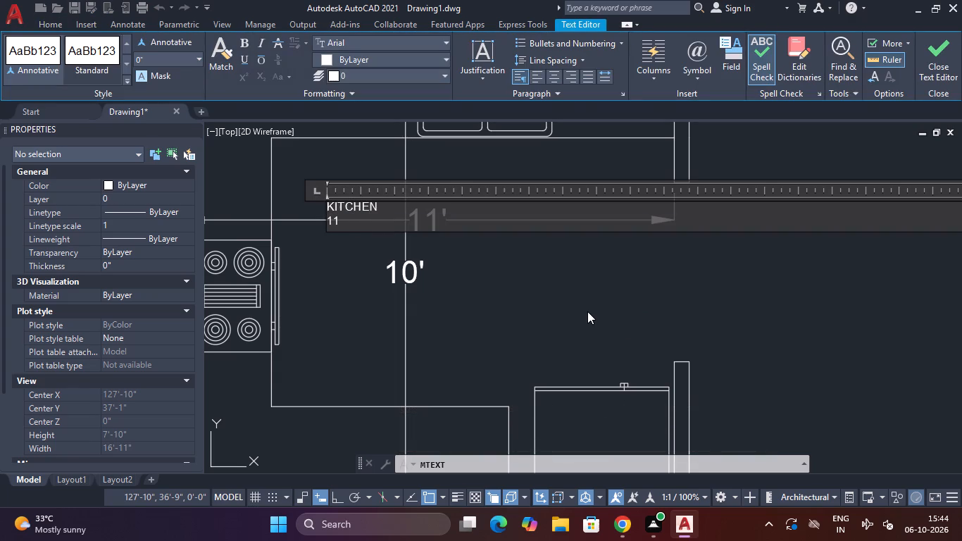
{"action": "key", "text": "semicolon"}
{"action": "key", "text": "BackSpace"}
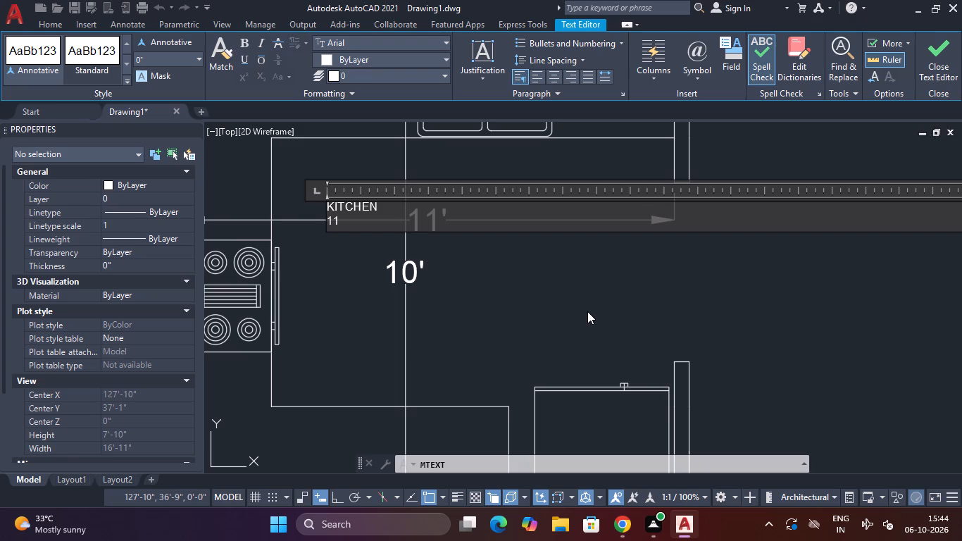
{"action": "key", "text": "apostrophe"}
{"action": "key", "text": "space"}
{"action": "type", "text": "X"}
{"action": "key", "text": "space"}
{"action": "type", "text": "10'"}
{"action": "left_click", "coordinate": [951, 71]}
Add a multiline text label reading DRAWING ROOM with 11' X 10' on its second line, between the upper sofa and the wooden coffee table.
{"action": "middle_click_drag", "start_coordinate": [898, 206], "coordinate": [766, 231]}
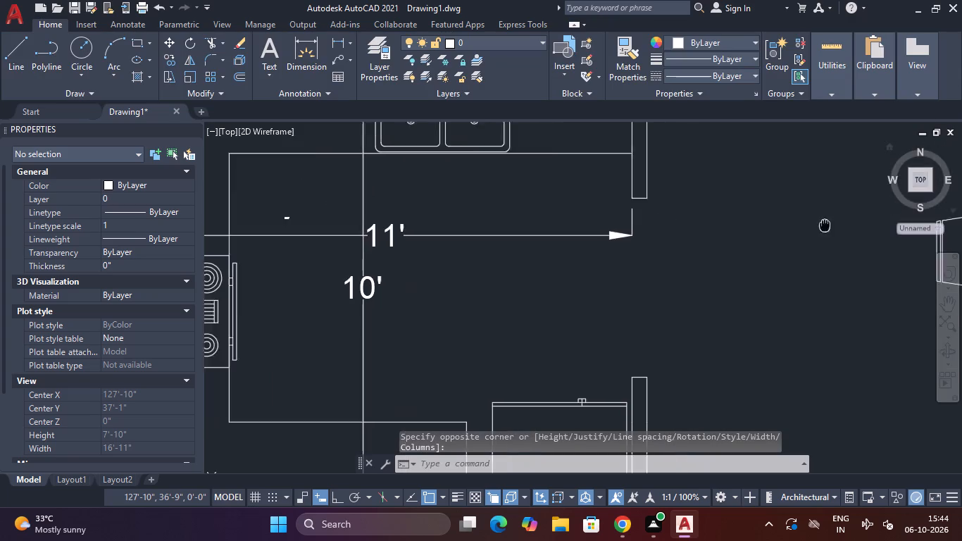
{"action": "middle_click_drag", "start_coordinate": [766, 231], "coordinate": [671, 231]}
{"action": "scroll", "coordinate": [659, 238], "scroll_direction": "down", "scroll_amount": 2}
{"action": "middle_click_drag", "start_coordinate": [649, 269], "coordinate": [580, 144]}
{"action": "middle_click_drag", "start_coordinate": [654, 228], "coordinate": [439, 284]}
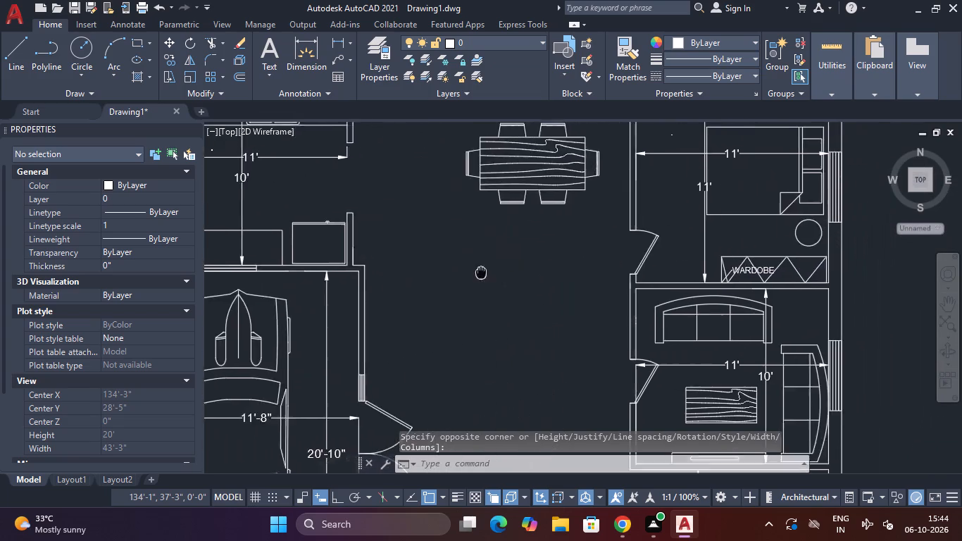
{"action": "middle_click_drag", "start_coordinate": [439, 284], "coordinate": [413, 294]}
{"action": "middle_click_drag", "start_coordinate": [645, 351], "coordinate": [646, 288]}
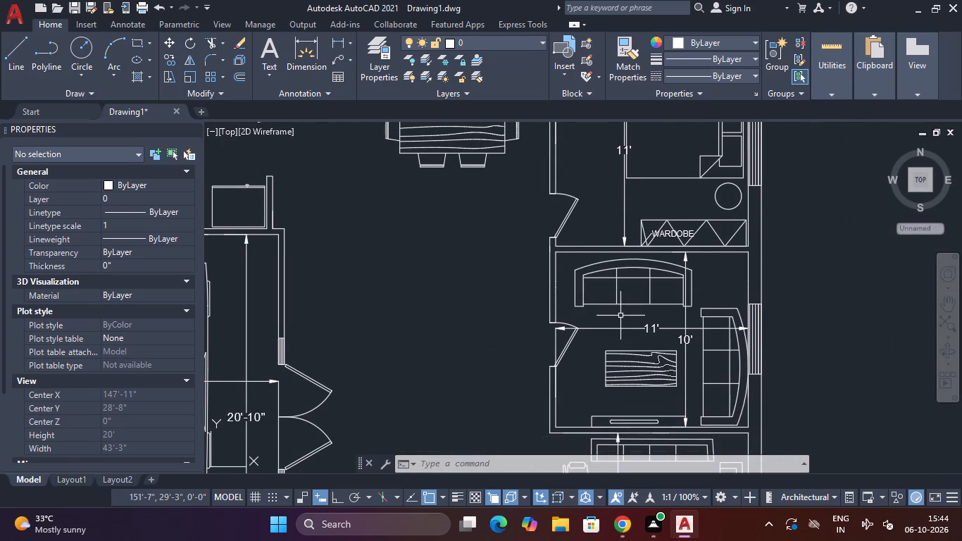
{"action": "left_click", "coordinate": [270, 51]}
{"action": "middle_click_drag", "start_coordinate": [423, 313], "coordinate": [316, 268]}
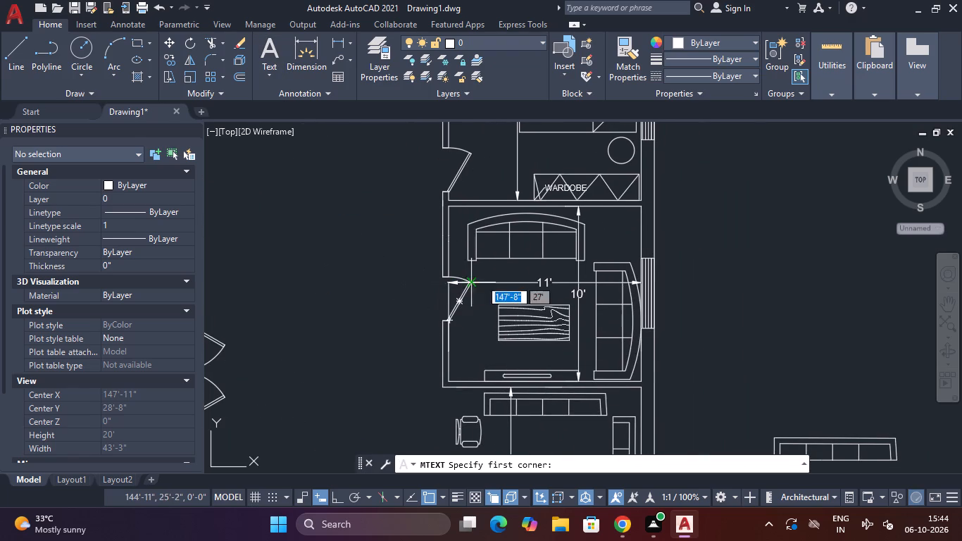
{"action": "scroll", "coordinate": [492, 273], "scroll_direction": "up", "scroll_amount": 1}
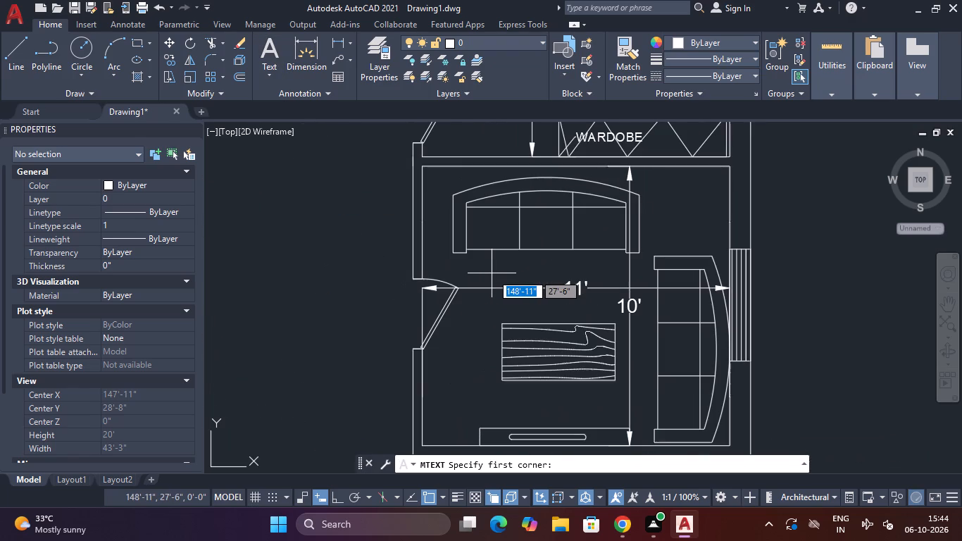
{"action": "left_click", "coordinate": [466, 267]}
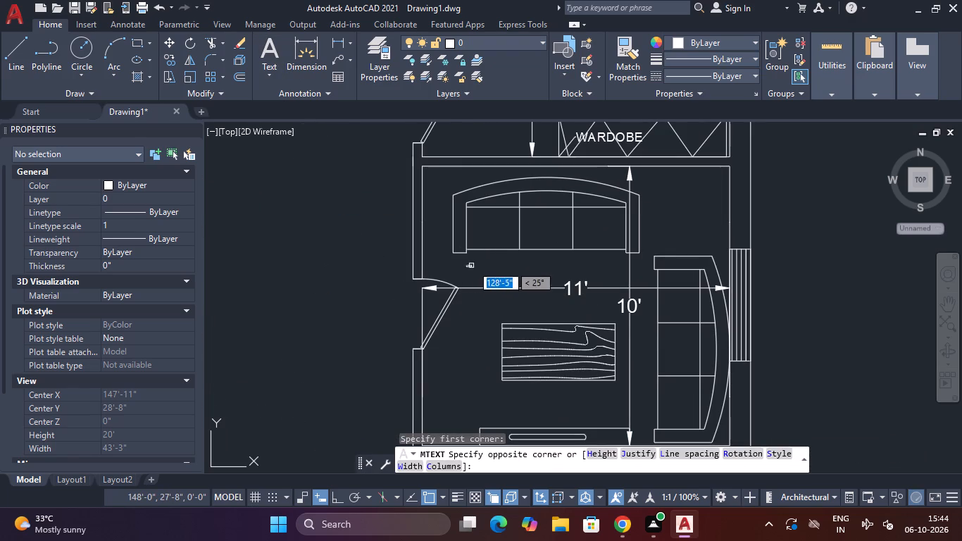
{"action": "left_click", "coordinate": [639, 321]}
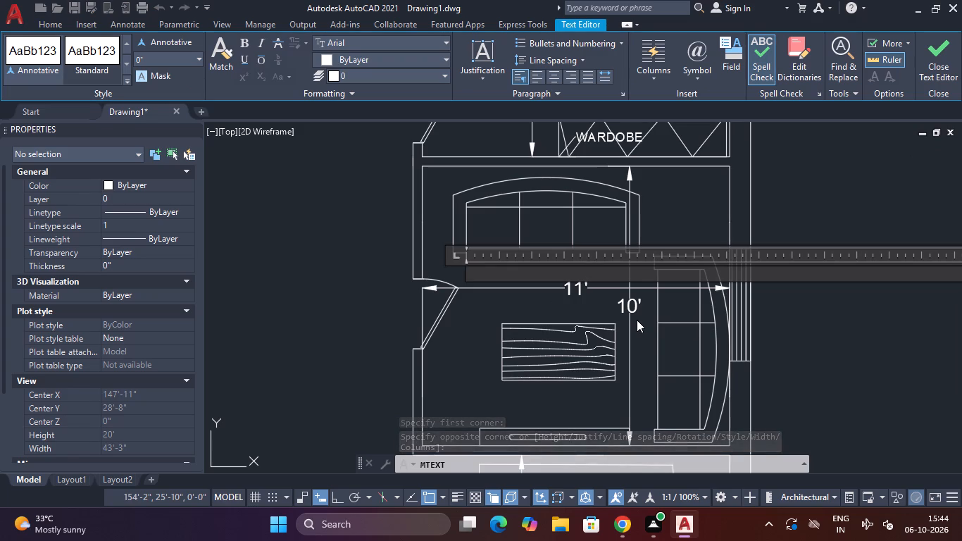
{"action": "key", "text": "d"}
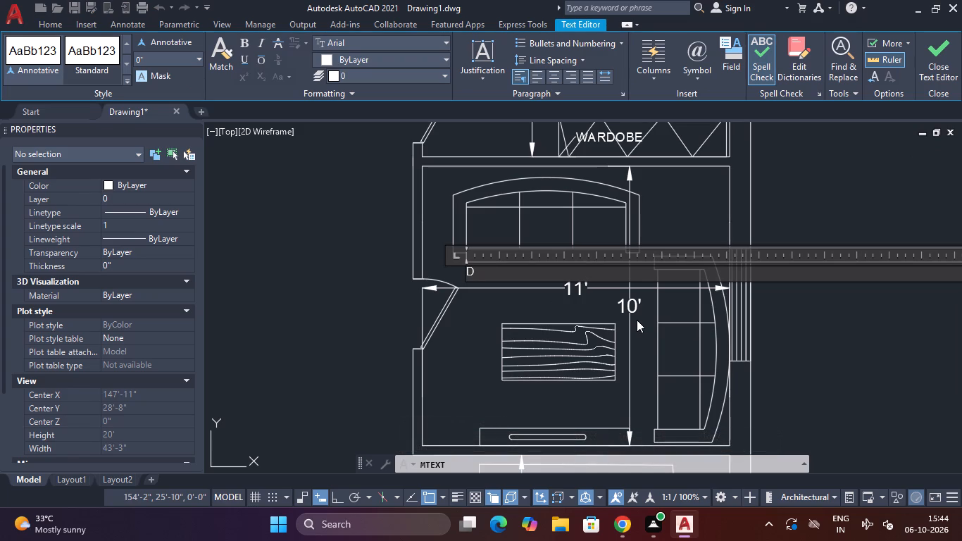
{"action": "type", "text": "RAWING"}
{"action": "key", "text": "space"}
{"action": "type", "text": "ROO"}
{"action": "type", "text": "M"}
{"action": "key", "text": "space"}
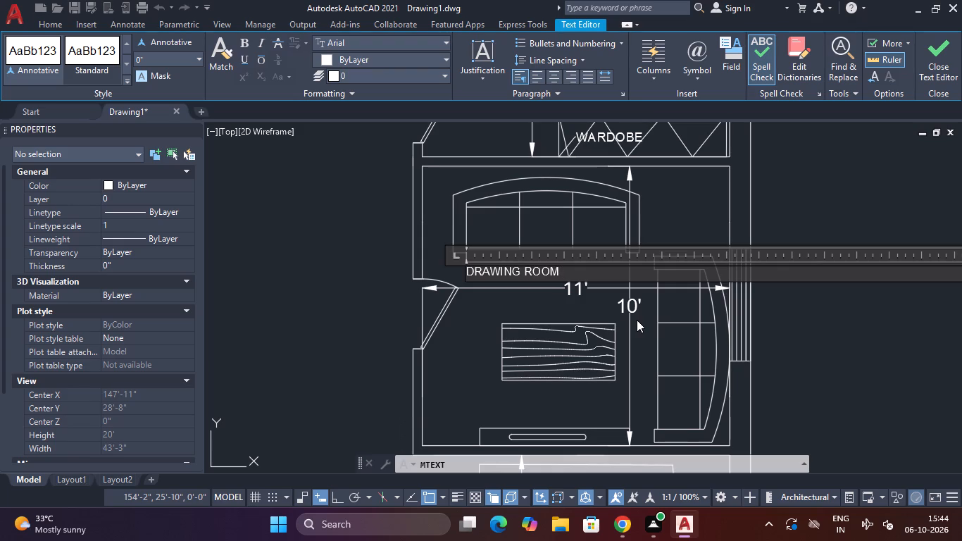
{"action": "key", "text": "Return"}
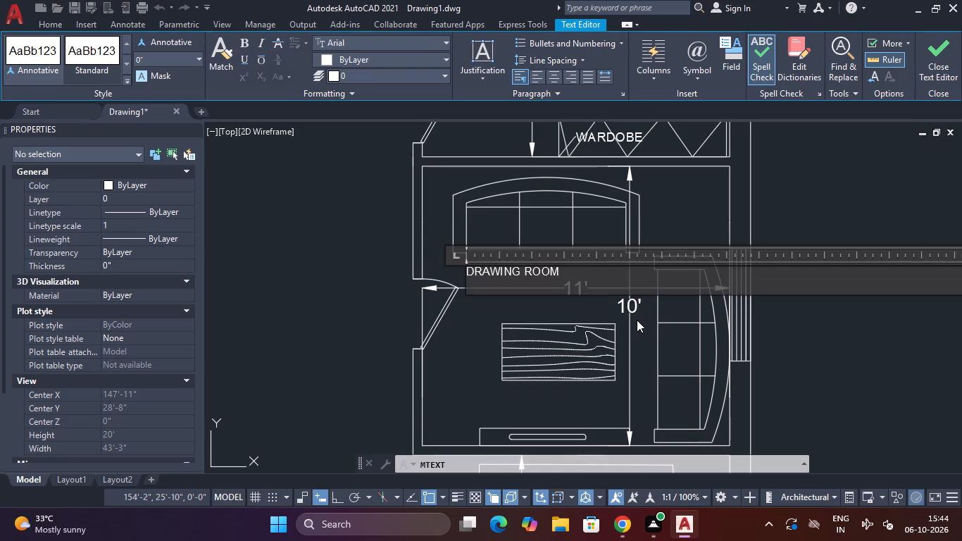
{"action": "type", "text": "11"}
{"action": "type", "text": "'"}
{"action": "key", "text": "space"}
{"action": "type", "text": "X"}
{"action": "key", "text": "space"}
{"action": "type", "text": "10"}
{"action": "key", "text": "apostrophe"}
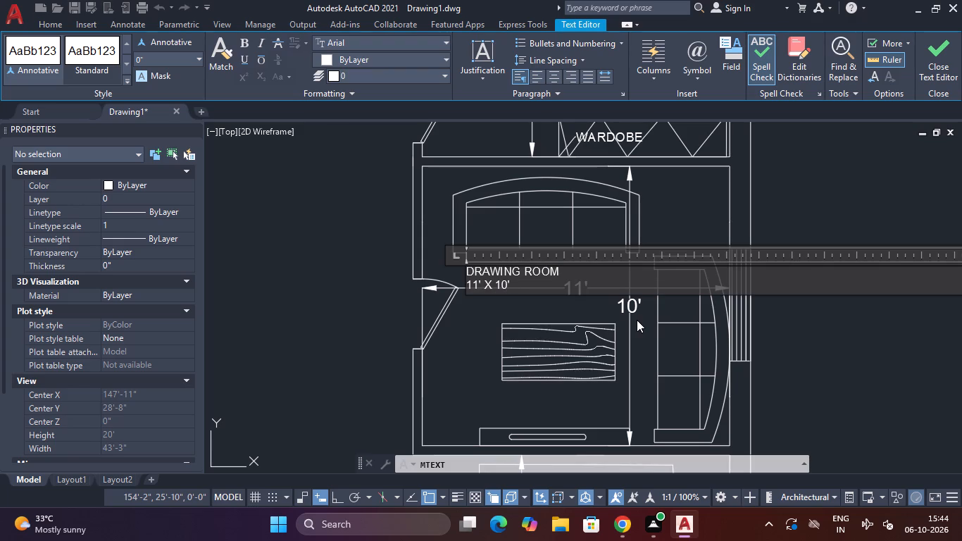
{"action": "left_click", "coordinate": [925, 60]}
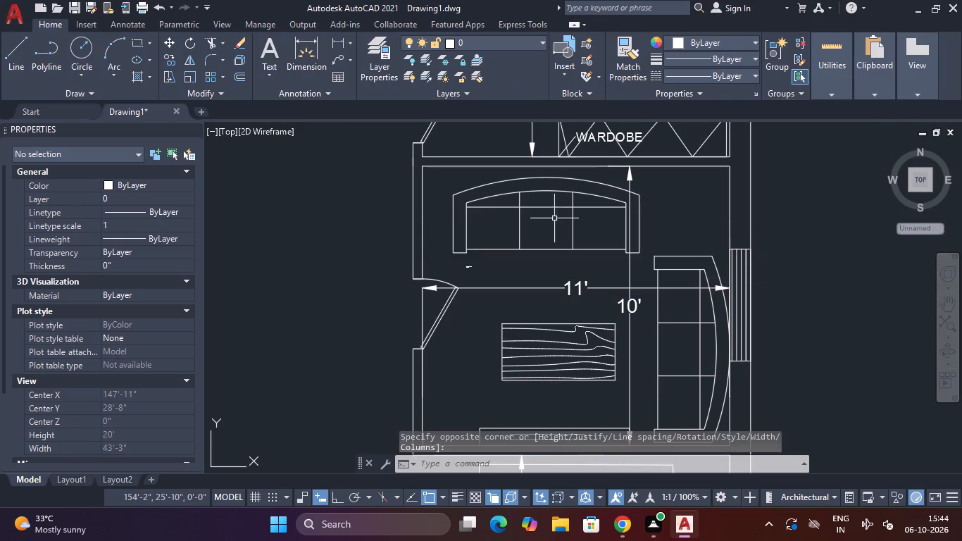
Add a multiline text label reading PARKING / with PORCH on its second line, over the car in the parking bay.
{"action": "scroll", "coordinate": [465, 249], "scroll_direction": "down", "scroll_amount": 3}
{"action": "middle_click_drag", "start_coordinate": [421, 296], "coordinate": [449, 233]}
{"action": "scroll", "coordinate": [333, 210], "scroll_direction": "up", "scroll_amount": 2}
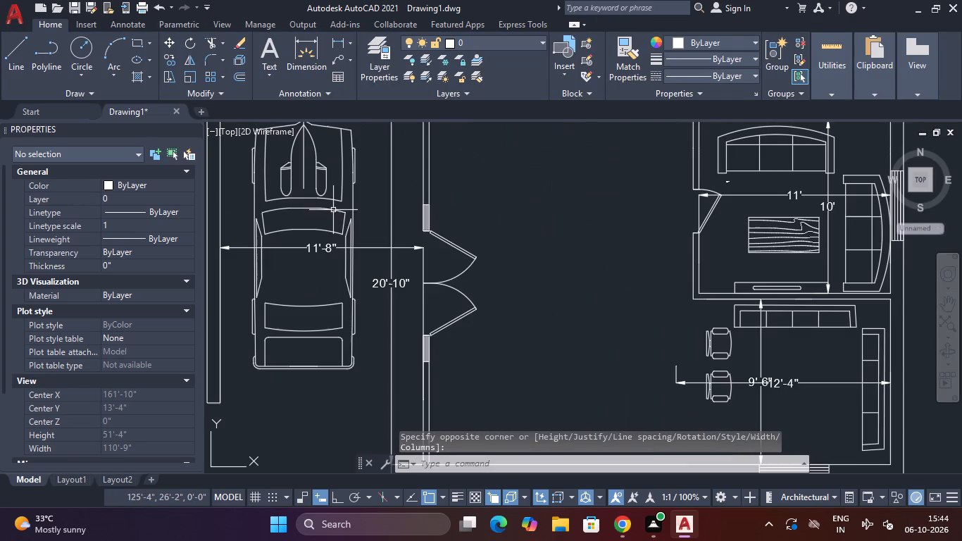
{"action": "scroll", "coordinate": [372, 195], "scroll_direction": "down", "scroll_amount": 2}
{"action": "scroll", "coordinate": [372, 195], "scroll_direction": "up", "scroll_amount": 1}
{"action": "middle_click_drag", "start_coordinate": [372, 195], "coordinate": [406, 181]}
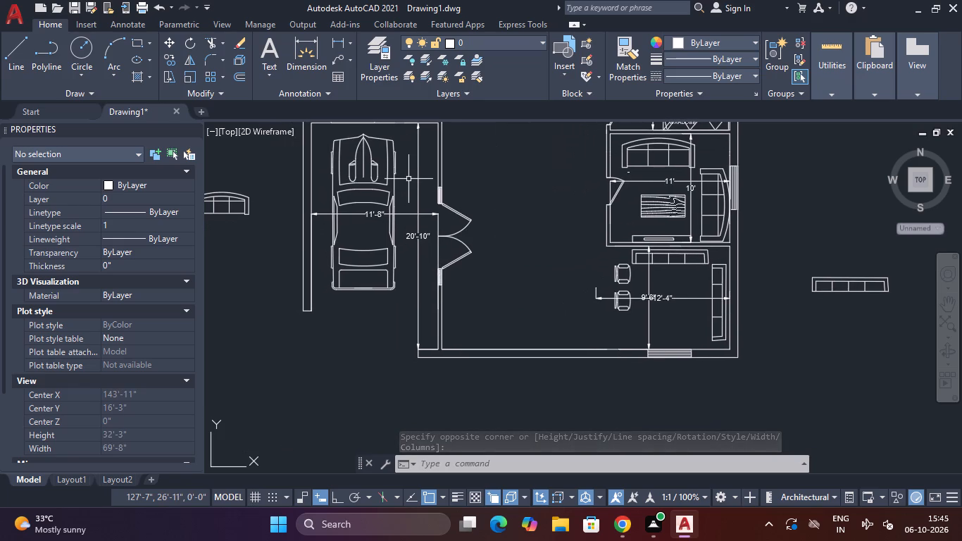
{"action": "left_click", "coordinate": [277, 44]}
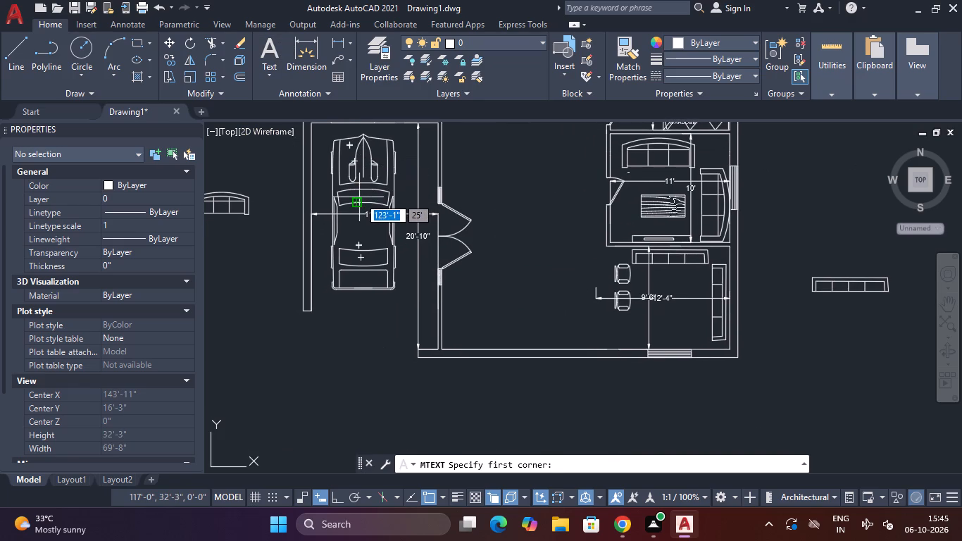
{"action": "left_click", "coordinate": [359, 197]}
{"action": "left_click", "coordinate": [425, 243]}
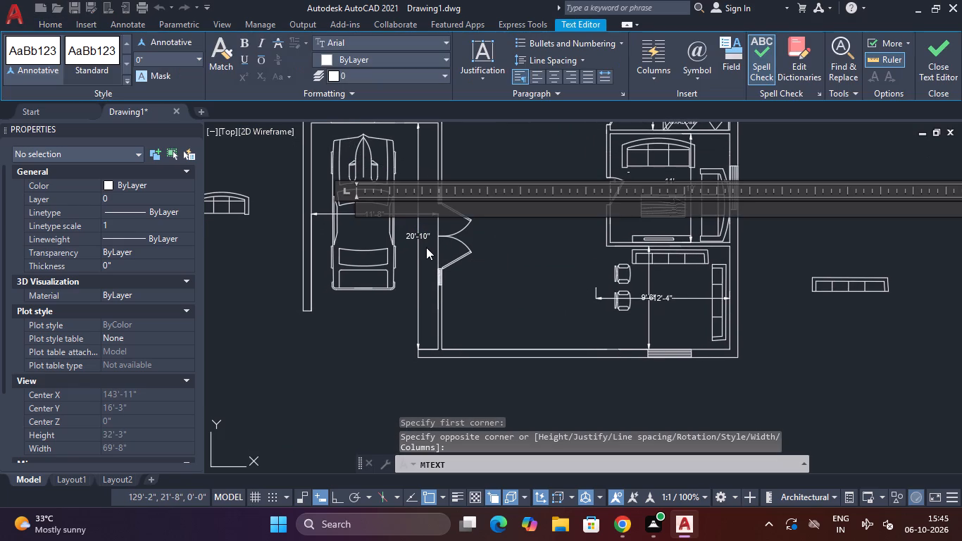
{"action": "type", "text": "PARKING"}
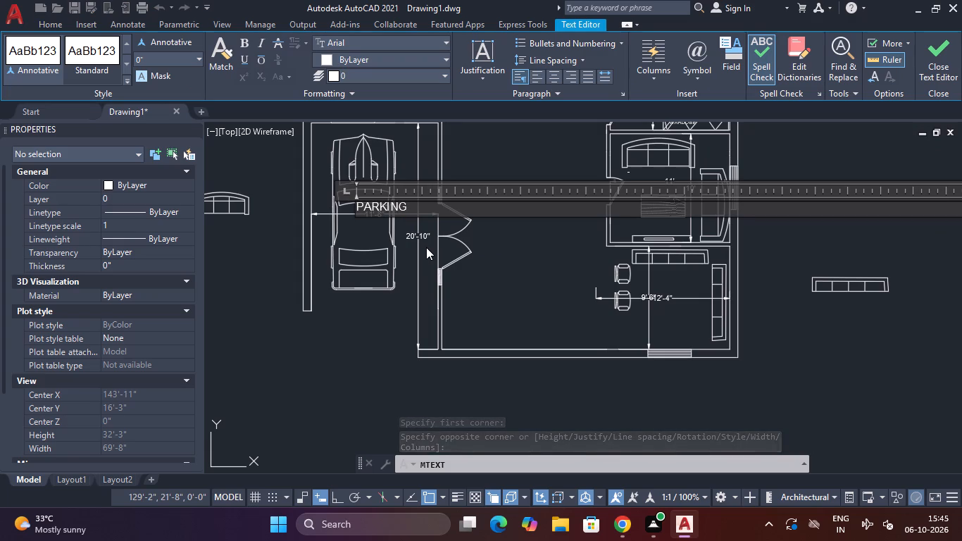
{"action": "key", "text": "space"}
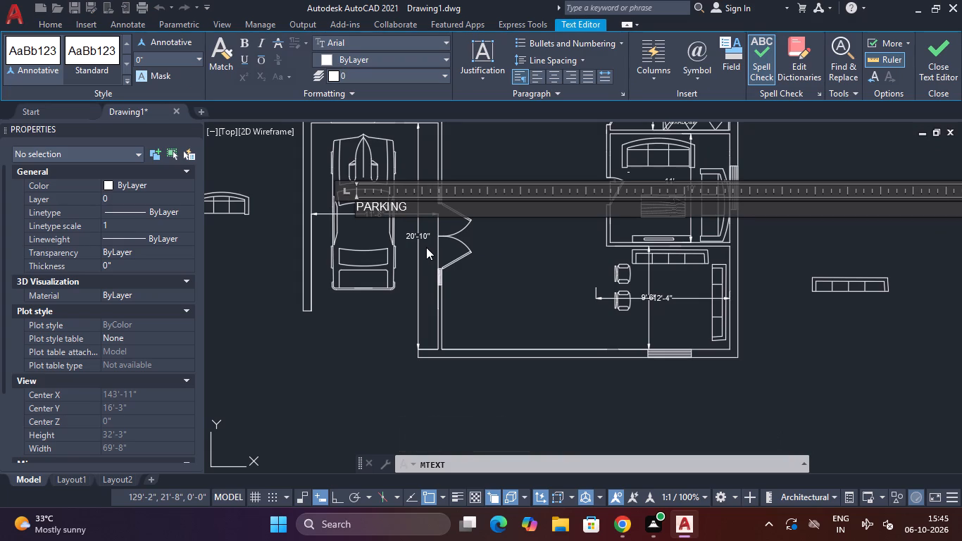
{"action": "key", "text": "slash"}
{"action": "key", "text": "Return"}
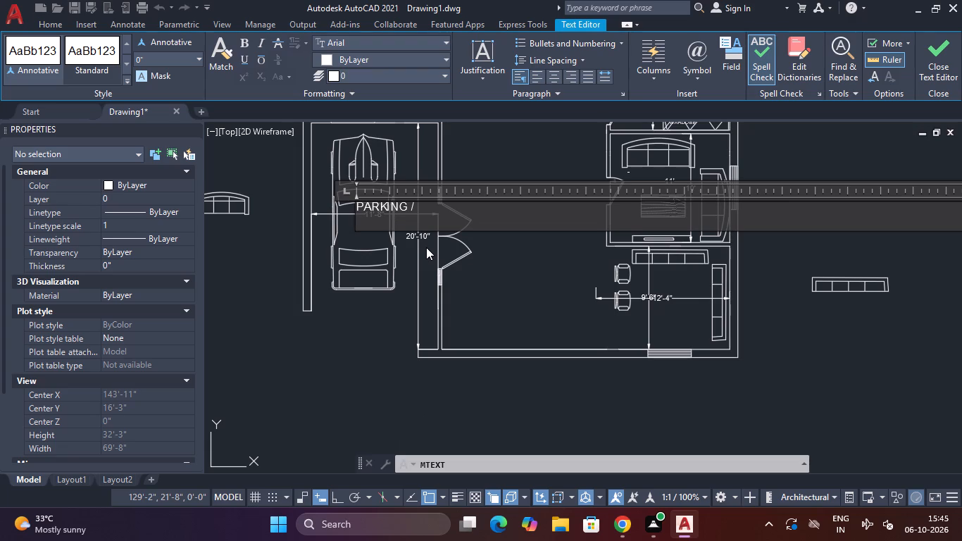
{"action": "type", "text": "PO"}
{"action": "type", "text": "RCH"}
{"action": "left_click", "coordinate": [930, 51]}
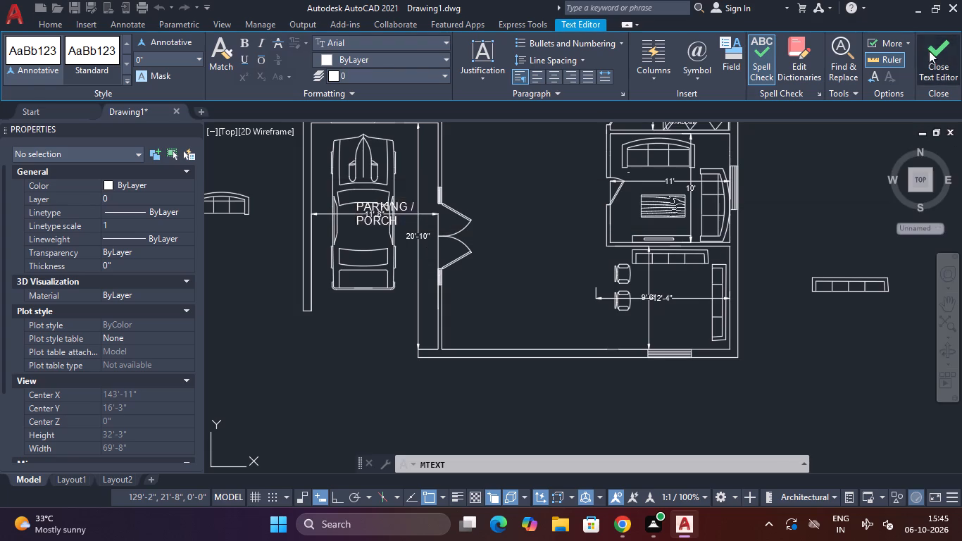
Add a multiline text label reading LIVING HALL AREA with 12' 4" X 9' 6" on its second line, among the seating below the drawing room.
{"action": "middle_click_drag", "start_coordinate": [590, 195], "coordinate": [544, 223]}
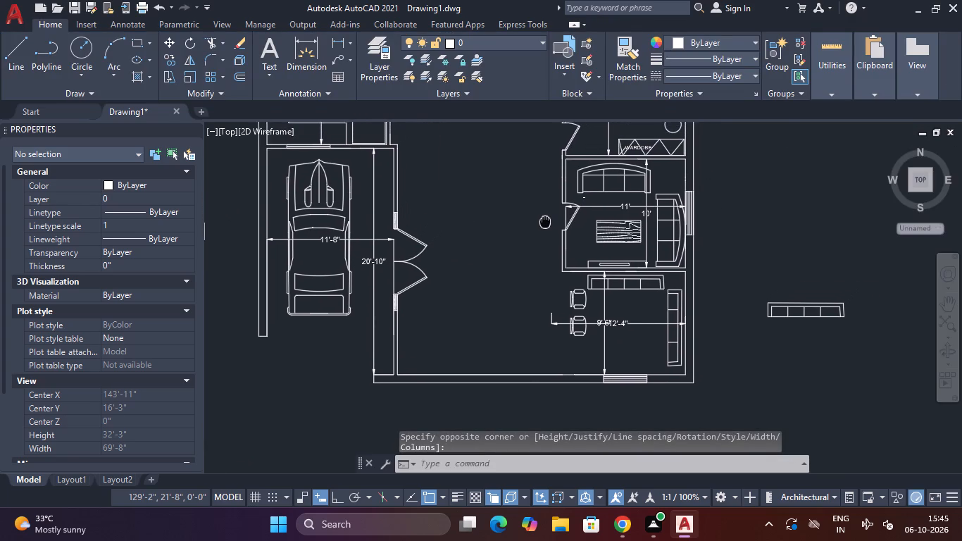
{"action": "middle_click_drag", "start_coordinate": [544, 223], "coordinate": [469, 206]}
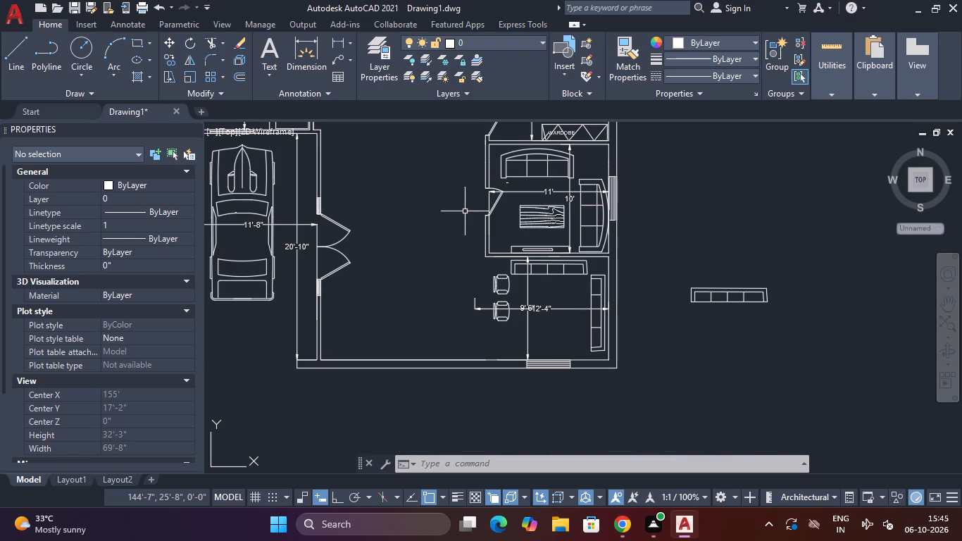
{"action": "scroll", "coordinate": [465, 211], "scroll_direction": "up", "scroll_amount": 1}
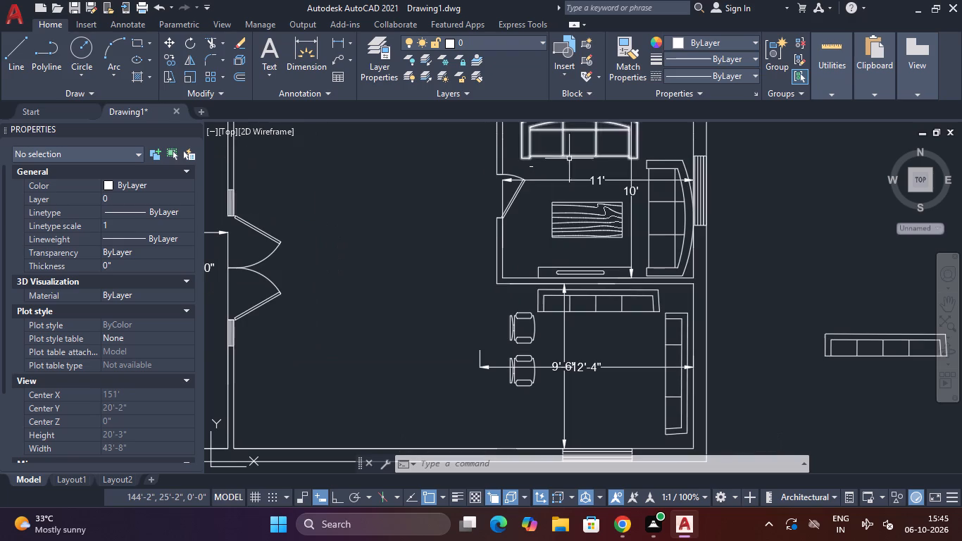
{"action": "left_click_drag", "start_coordinate": [271, 50], "coordinate": [278, 54]}
{"action": "middle_click_drag", "start_coordinate": [308, 175], "coordinate": [170, 68]}
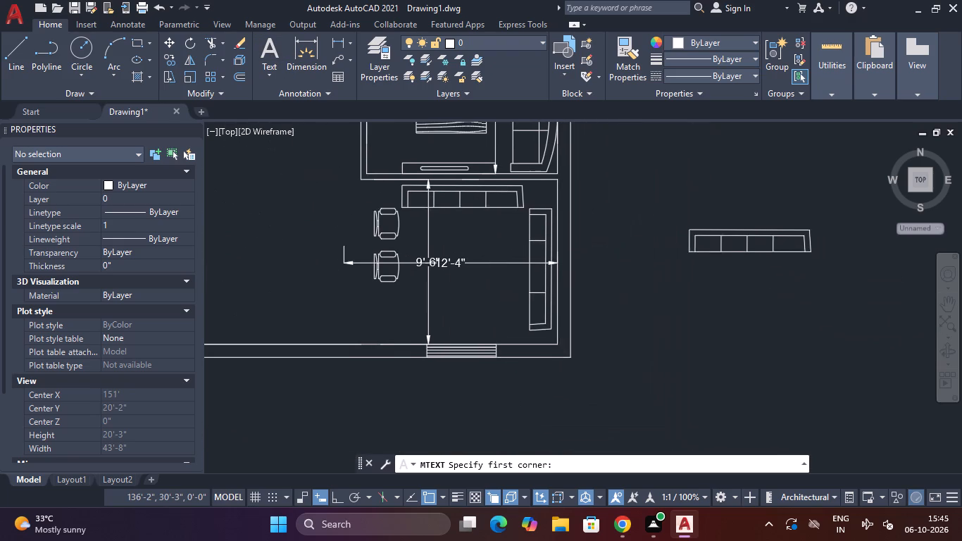
{"action": "middle_click_drag", "start_coordinate": [170, 68], "coordinate": [168, 67]}
{"action": "left_click", "coordinate": [408, 220]}
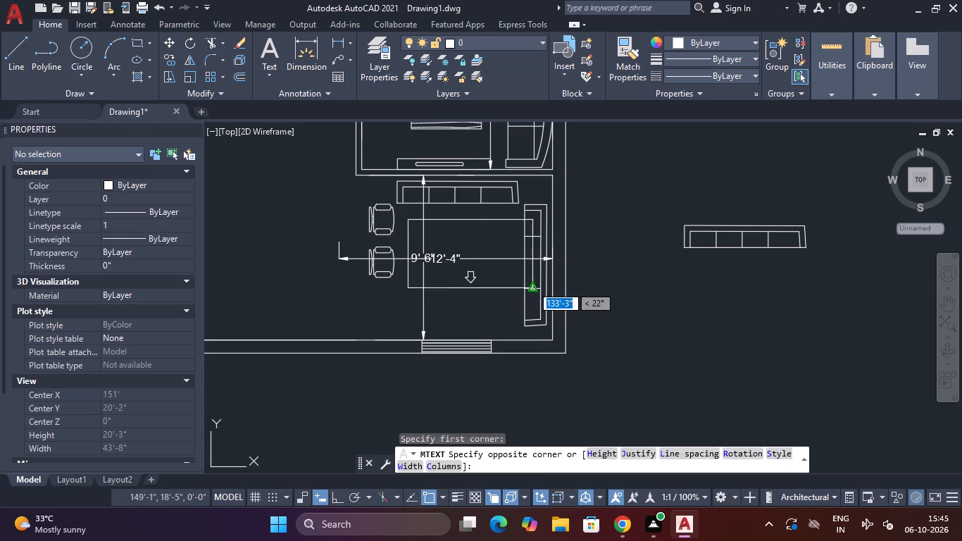
{"action": "left_click", "coordinate": [546, 270]}
{"action": "type", "text": "LI"}
{"action": "type", "text": "VING"}
{"action": "key", "text": "space"}
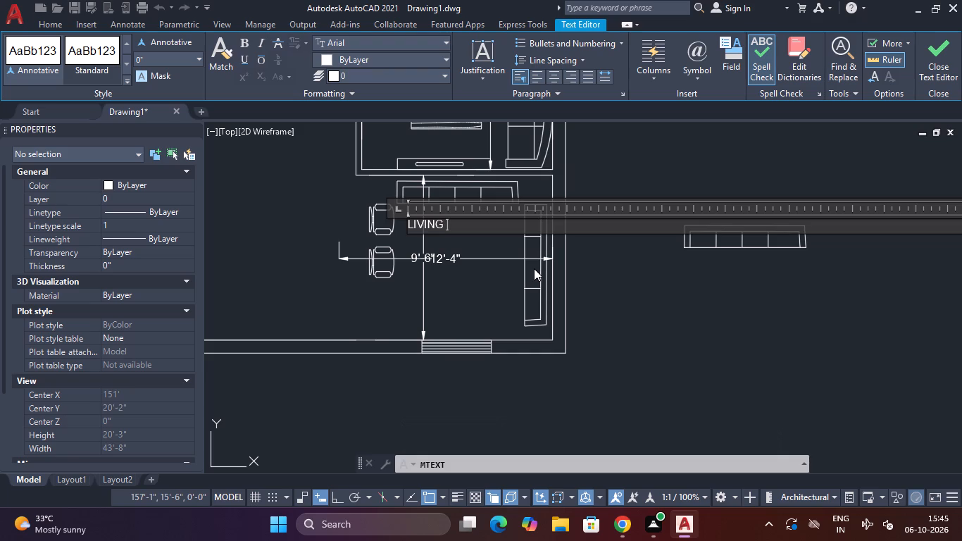
{"action": "type", "text": "HALL"}
{"action": "key", "text": "space"}
{"action": "type", "text": "AREA"}
{"action": "key", "text": "Return"}
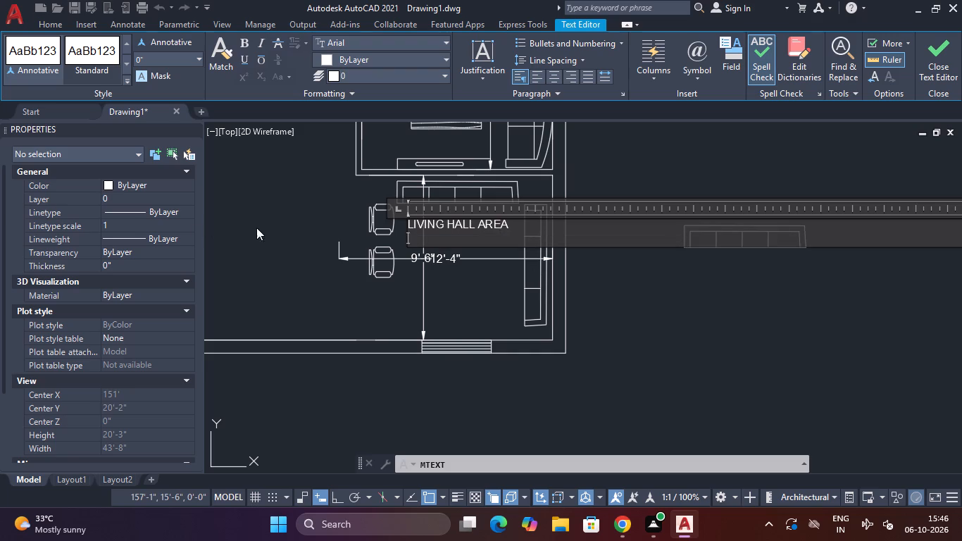
{"action": "type", "text": "9'"}
{"action": "key", "text": "Return"}
{"action": "key", "text": "BackSpace"}
{"action": "key", "text": "BackSpace"}
{"action": "key", "text": "BackSpace"}
{"action": "key", "text": "1"}
{"action": "type", "text": "2'"}
{"action": "key", "text": "space"}
{"action": "key", "text": "4"}
{"action": "key", "text": "shift+quotedbl"}
{"action": "key", "text": "space"}
{"action": "type", "text": "X"}
{"action": "key", "text": "space"}
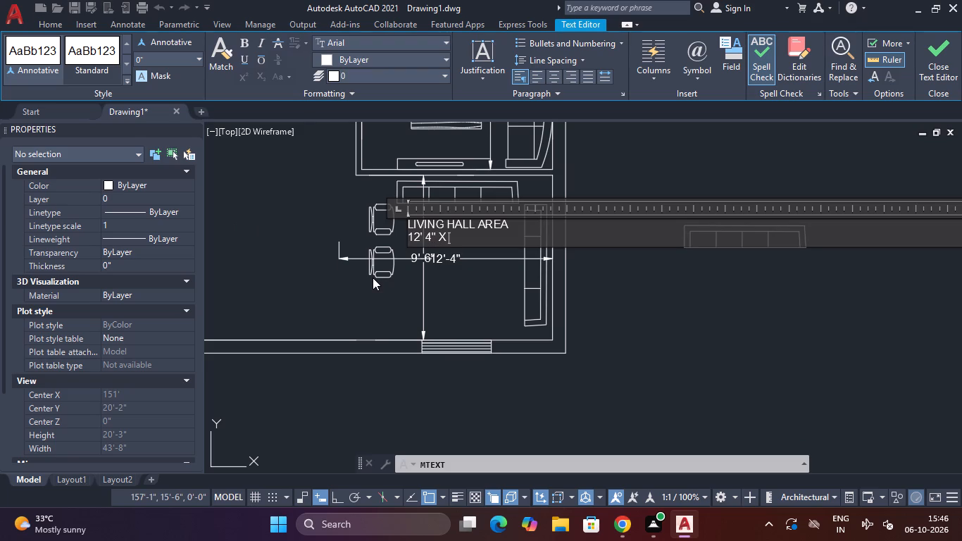
{"action": "type", "text": "9'"}
{"action": "key", "text": "space"}
{"action": "type", "text": "6\""}
{"action": "key", "text": "Return"}
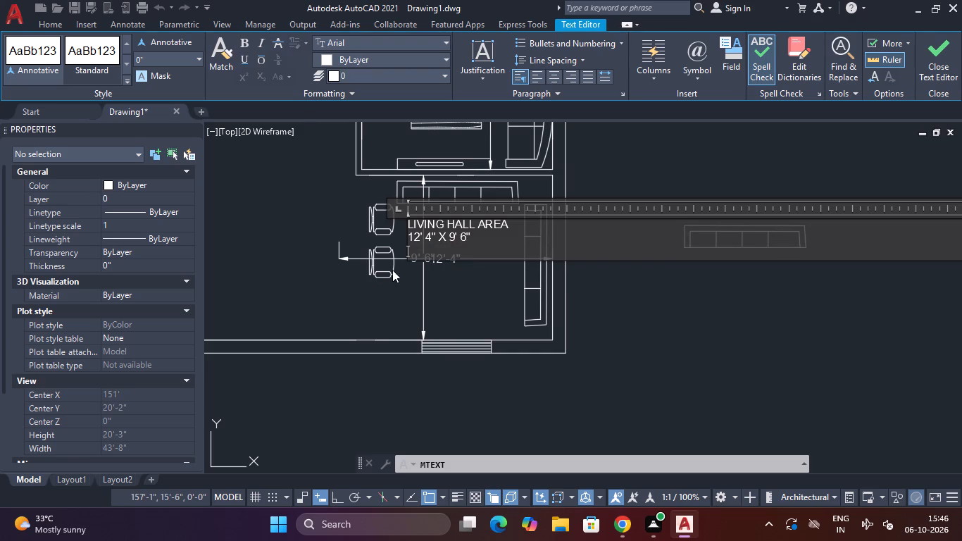
{"action": "key", "text": "BackSpace"}
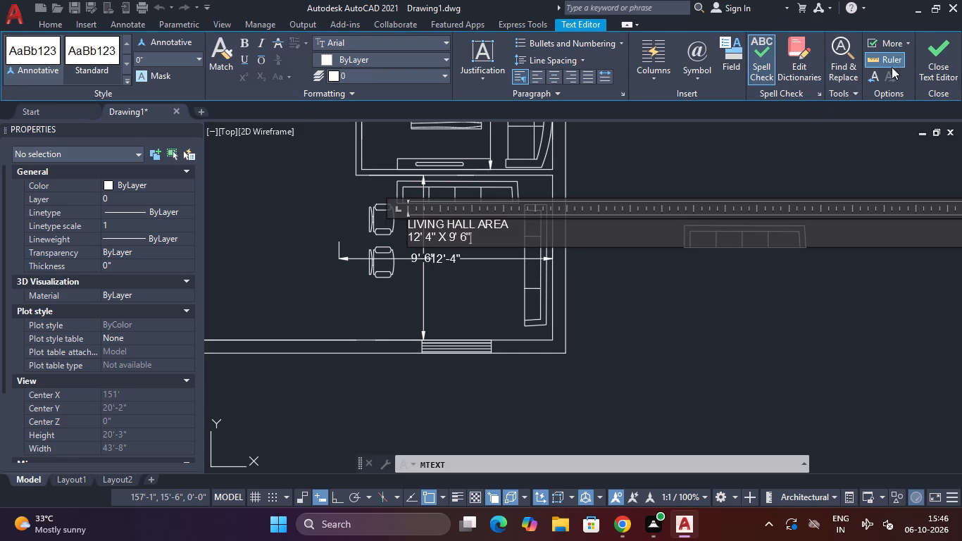
{"action": "left_click", "coordinate": [942, 49]}
Add a multiline text label reading DINING AREA just below the dining table.
{"action": "middle_click_drag", "start_coordinate": [636, 185], "coordinate": [637, 397]}
{"action": "scroll", "coordinate": [527, 341], "scroll_direction": "down", "scroll_amount": 2}
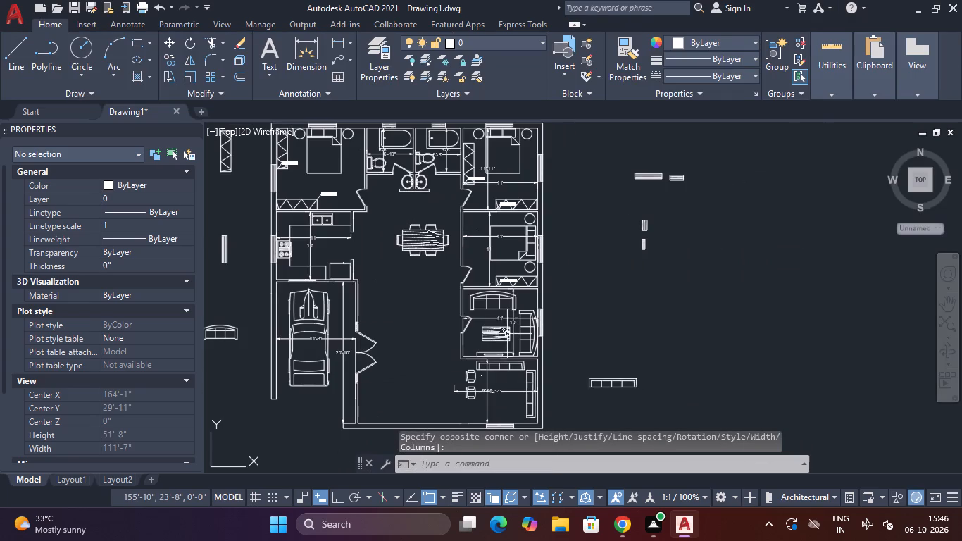
{"action": "scroll", "coordinate": [434, 296], "scroll_direction": "up", "scroll_amount": 1}
{"action": "middle_click_drag", "start_coordinate": [434, 297], "coordinate": [499, 311]}
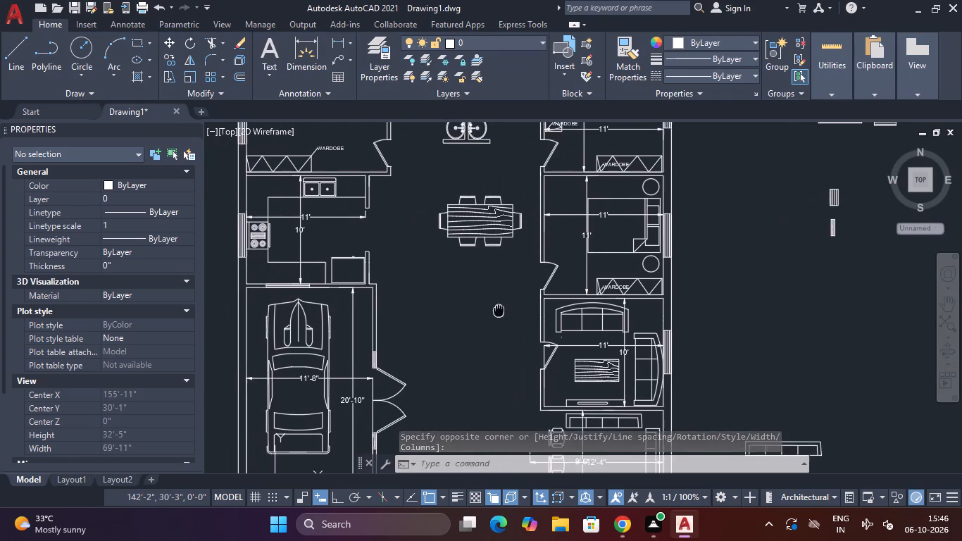
{"action": "middle_click_drag", "start_coordinate": [499, 311], "coordinate": [478, 401]}
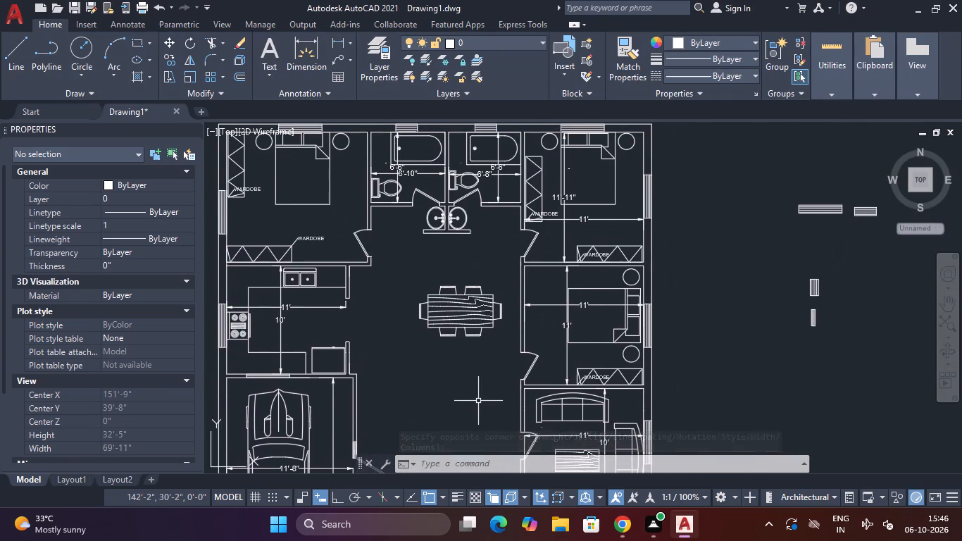
{"action": "scroll", "coordinate": [478, 401], "scroll_direction": "up", "scroll_amount": 1}
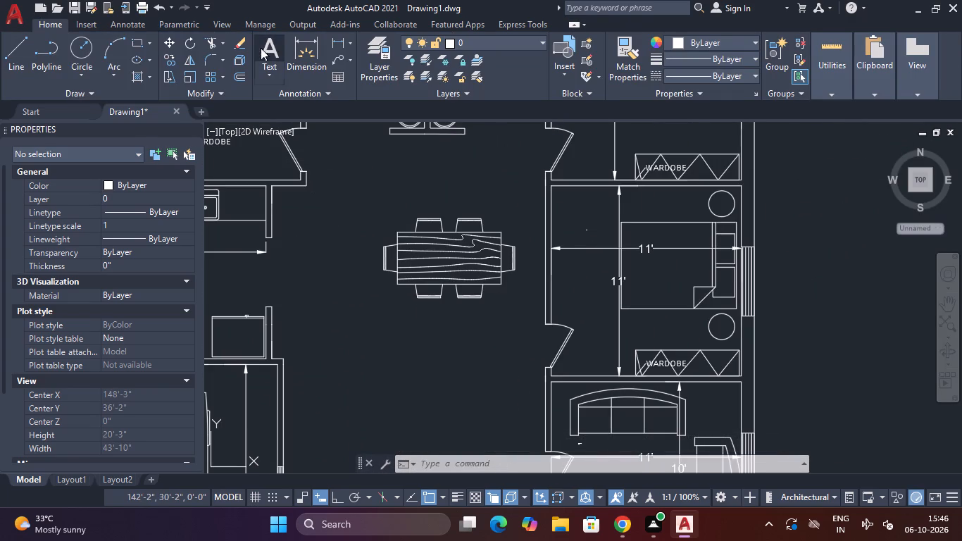
{"action": "left_click", "coordinate": [268, 45]}
{"action": "left_click", "coordinate": [395, 309]}
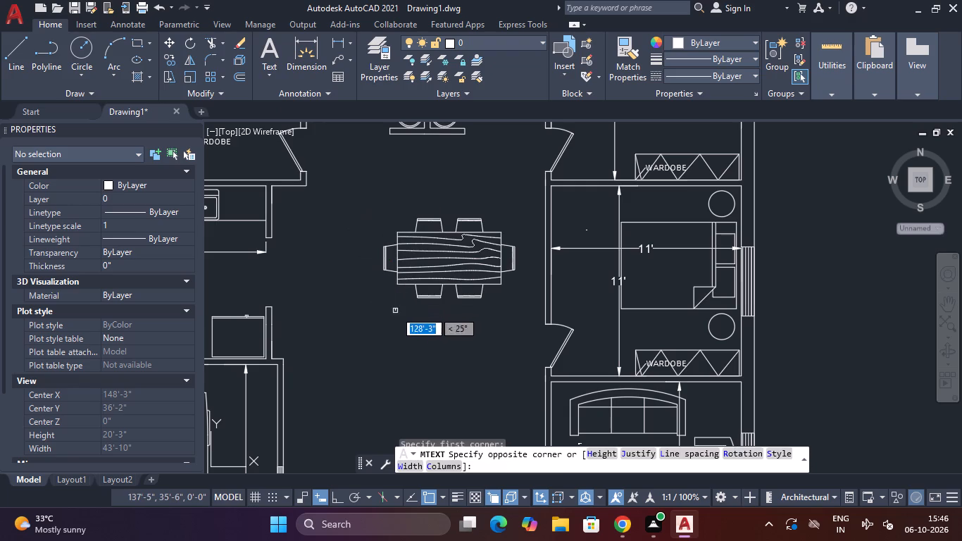
{"action": "left_click", "coordinate": [527, 328]}
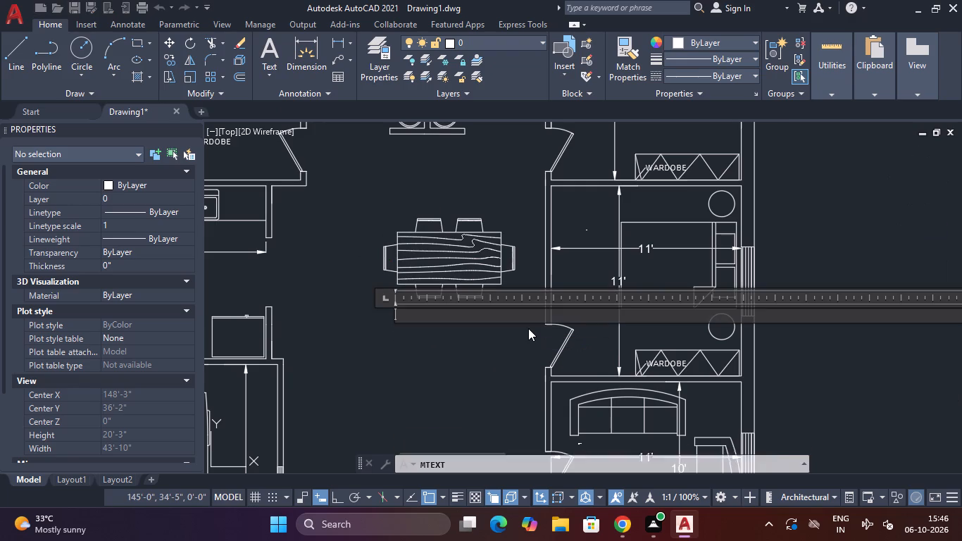
{"action": "type", "text": "DINING"}
{"action": "key", "text": "space"}
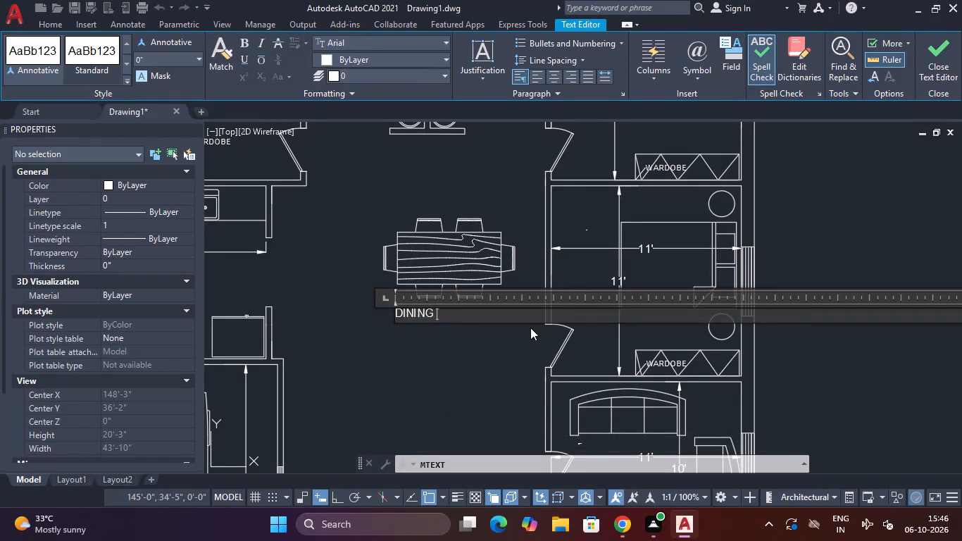
{"action": "type", "text": "AREA"}
{"action": "left_click", "coordinate": [941, 48]}
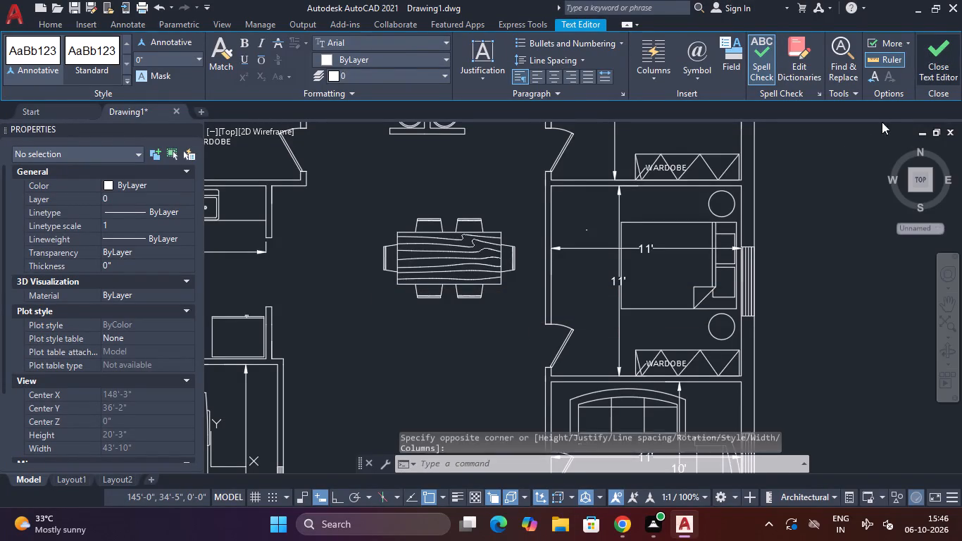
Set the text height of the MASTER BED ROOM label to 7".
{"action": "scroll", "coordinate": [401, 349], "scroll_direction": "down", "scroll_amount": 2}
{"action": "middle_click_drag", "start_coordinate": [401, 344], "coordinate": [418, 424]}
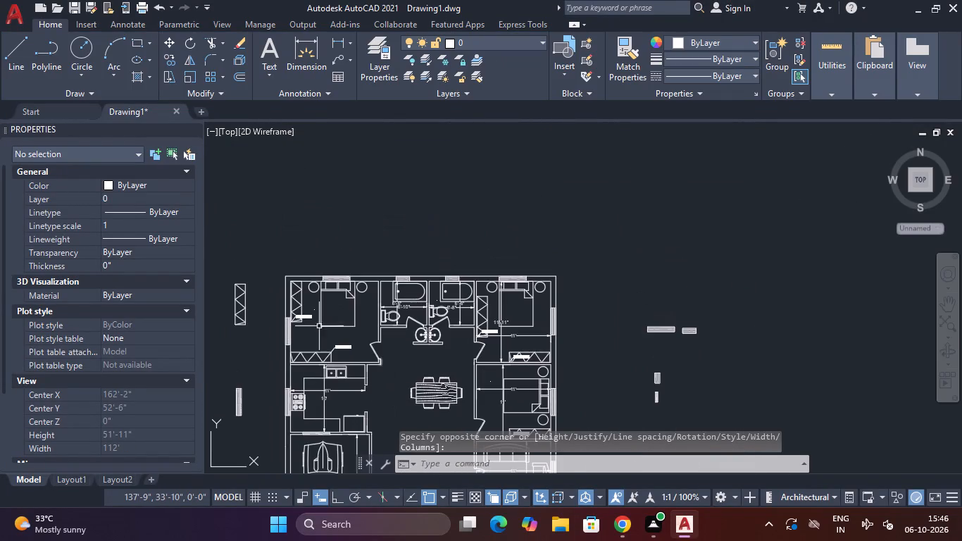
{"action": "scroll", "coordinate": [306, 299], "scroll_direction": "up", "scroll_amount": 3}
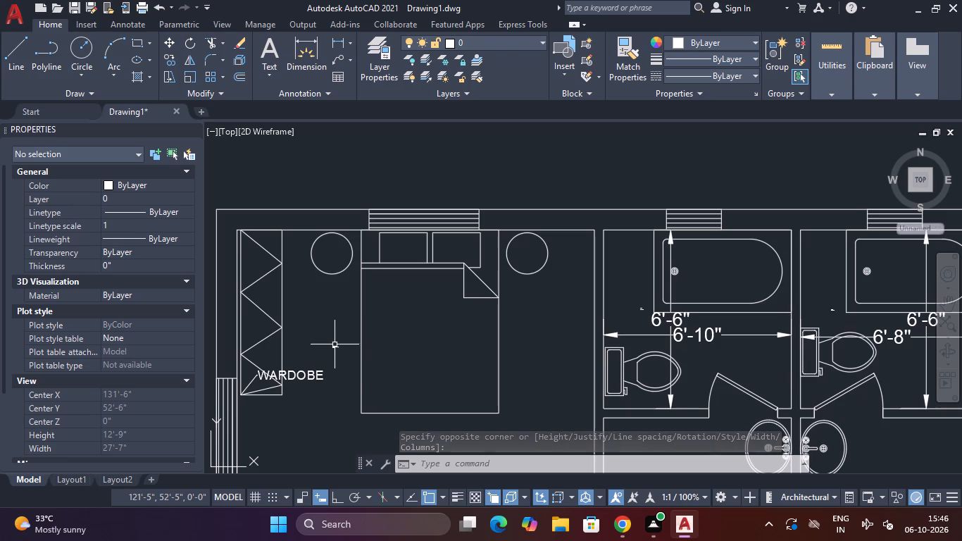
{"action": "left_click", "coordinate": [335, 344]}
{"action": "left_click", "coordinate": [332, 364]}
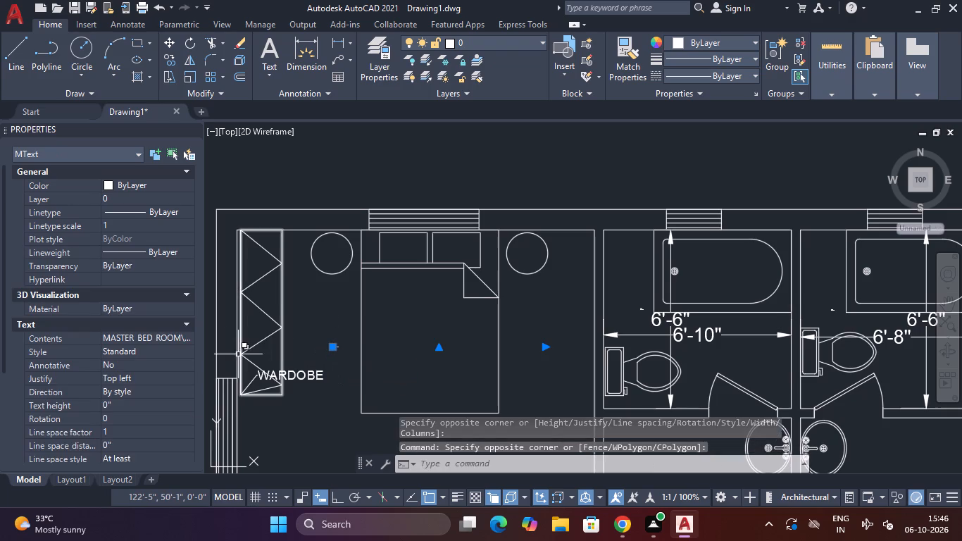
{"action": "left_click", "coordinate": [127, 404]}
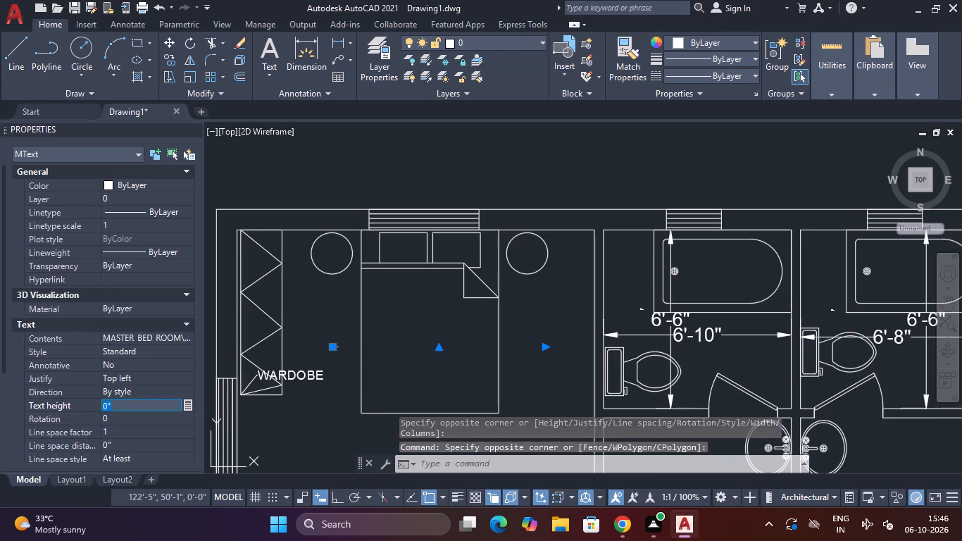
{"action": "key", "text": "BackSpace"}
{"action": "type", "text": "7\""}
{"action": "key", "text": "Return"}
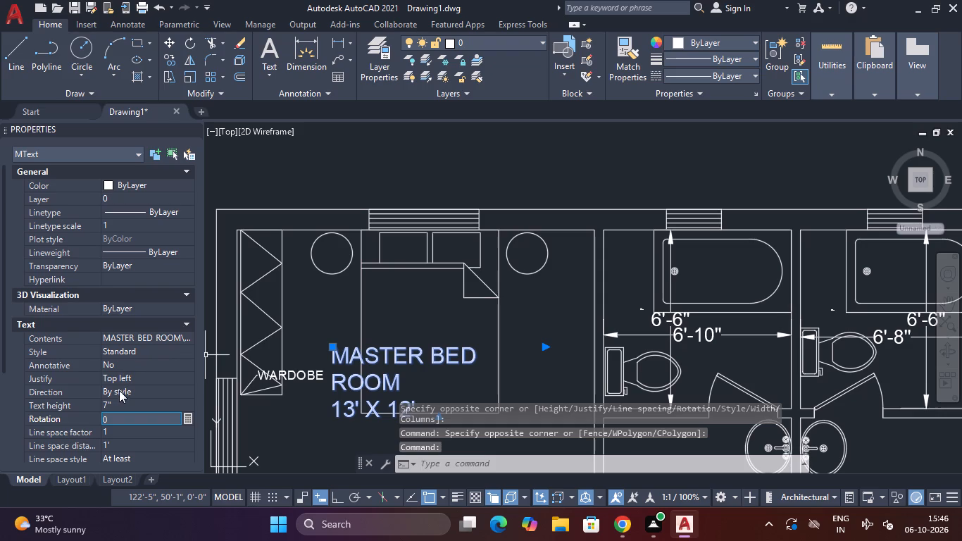
Set the text height of the MASTER BED ROOM label to 6".
{"action": "scroll", "coordinate": [340, 304], "scroll_direction": "down", "scroll_amount": 1}
{"action": "middle_click_drag", "start_coordinate": [342, 305], "coordinate": [342, 292]}
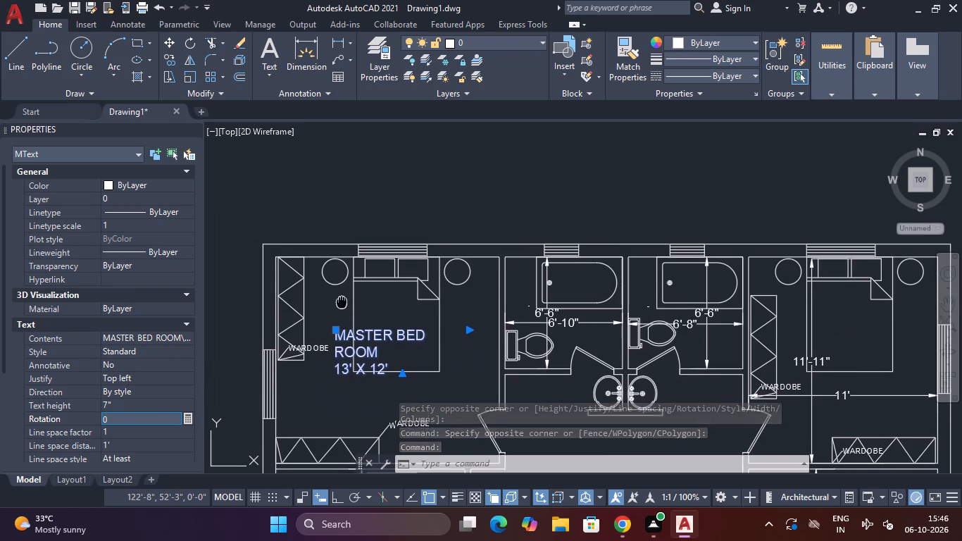
{"action": "middle_click_drag", "start_coordinate": [342, 292], "coordinate": [344, 261]}
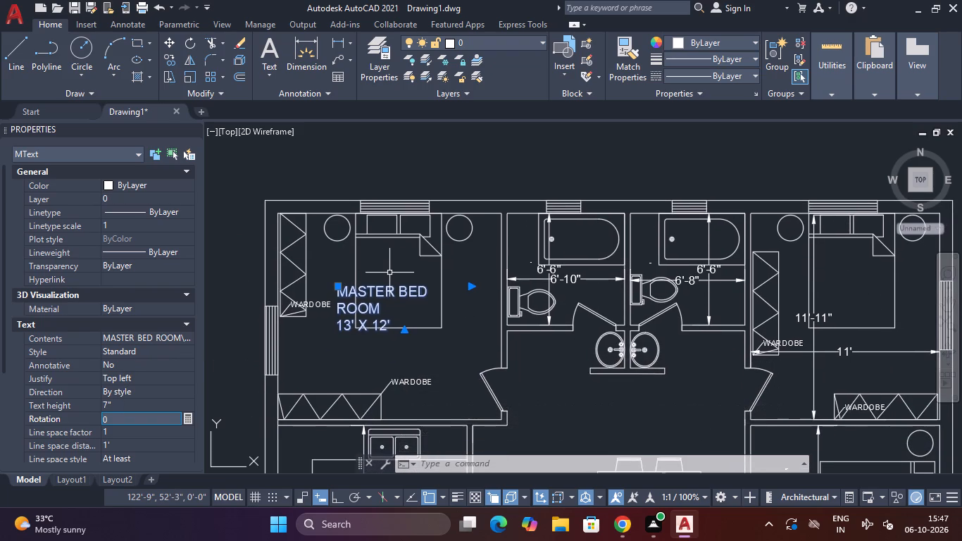
{"action": "left_click", "coordinate": [129, 398]}
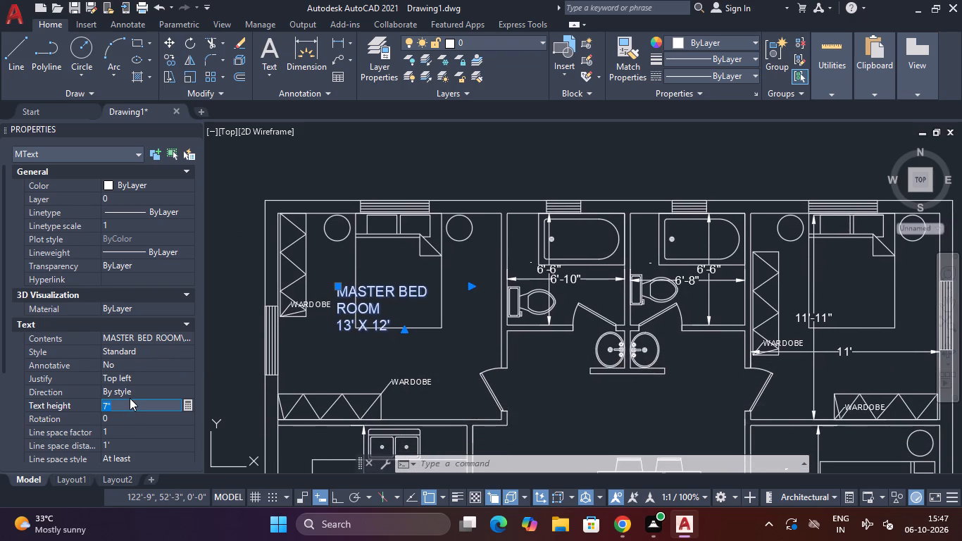
{"action": "key", "text": "BackSpace"}
{"action": "type", "text": "6\""}
{"action": "key", "text": "Return"}
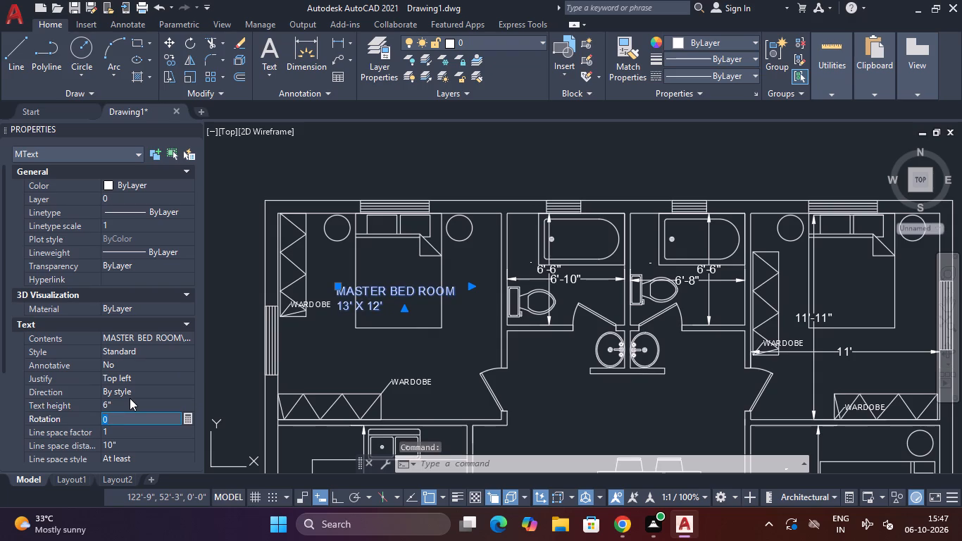
{"action": "middle_click_drag", "start_coordinate": [389, 343], "coordinate": [371, 344]}
{"action": "key", "text": "Escape"}
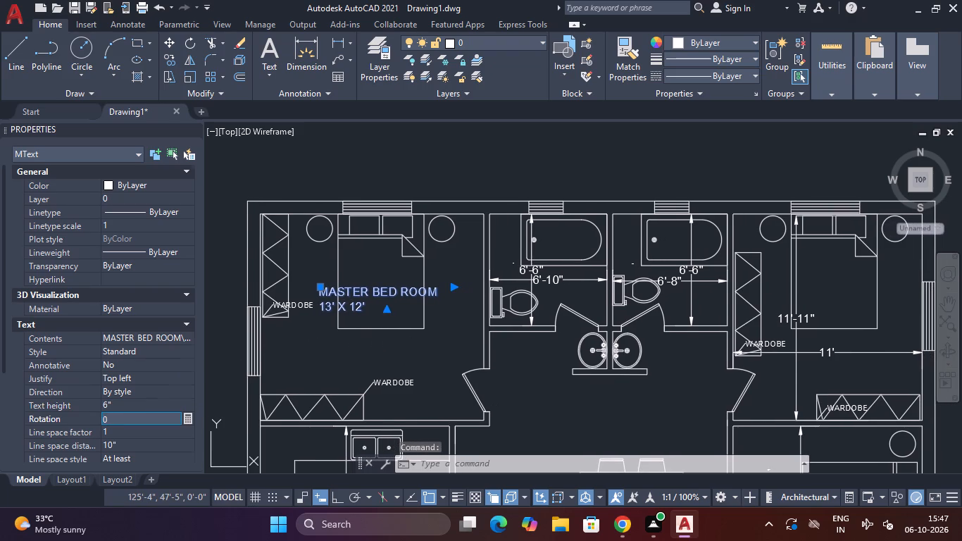
Match the properties of the MASTER BED ROOM label onto the tiny text label in the adjoining toilet.
{"action": "type", "text": "MA"}
{"action": "key", "text": "space"}
{"action": "left_click", "coordinate": [349, 290]}
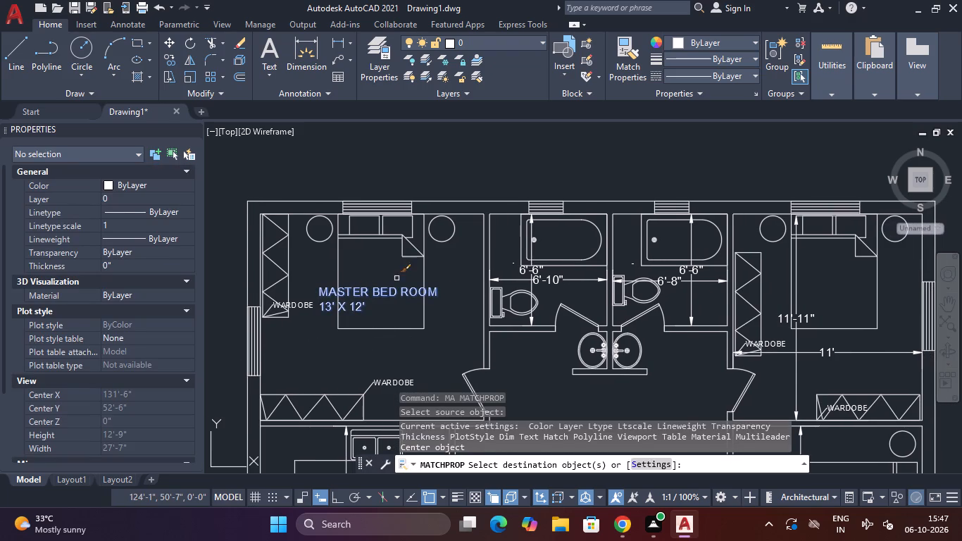
{"action": "middle_click_drag", "start_coordinate": [412, 268], "coordinate": [356, 290]}
{"action": "scroll", "coordinate": [453, 286], "scroll_direction": "up", "scroll_amount": 3}
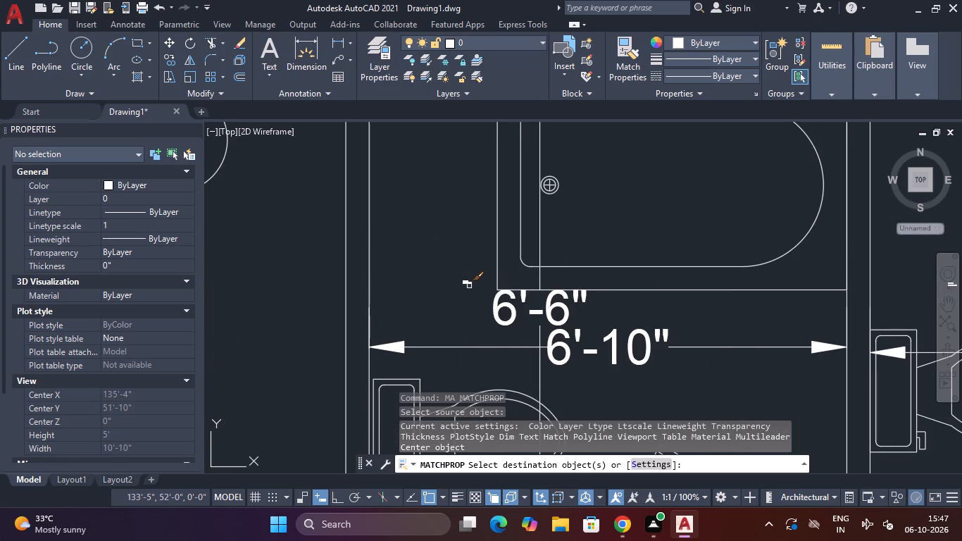
{"action": "left_click", "coordinate": [465, 285]}
{"action": "scroll", "coordinate": [465, 285], "scroll_direction": "down", "scroll_amount": 3}
{"action": "middle_click_drag", "start_coordinate": [546, 324], "coordinate": [545, 324]}
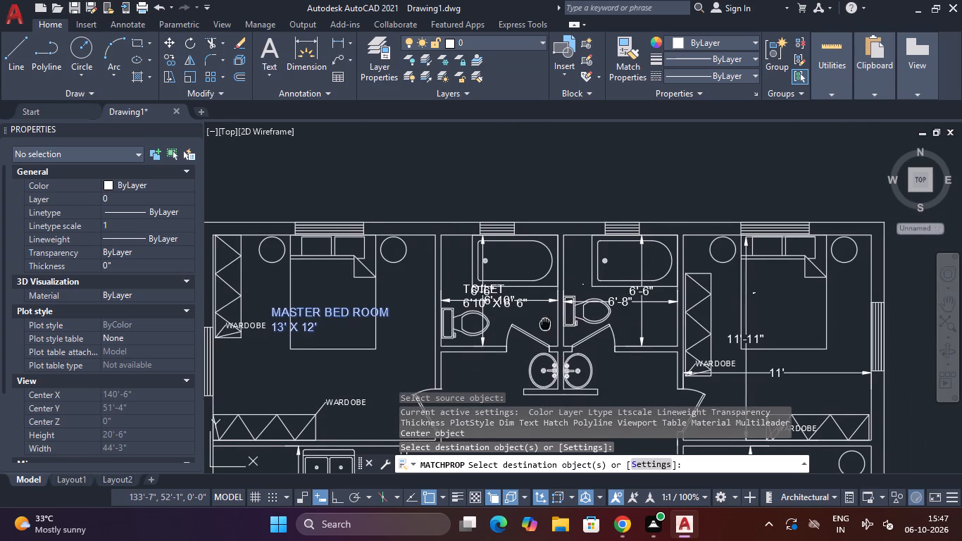
{"action": "middle_click_drag", "start_coordinate": [545, 324], "coordinate": [472, 324]}
{"action": "key", "text": "Escape"}
{"action": "key", "text": "Escape"}
Delete the horizontal and vertical dimensions crossing the toilet next to the master bedroom.
{"action": "scroll", "coordinate": [471, 304], "scroll_direction": "up", "scroll_amount": 3}
{"action": "left_click", "coordinate": [471, 289]}
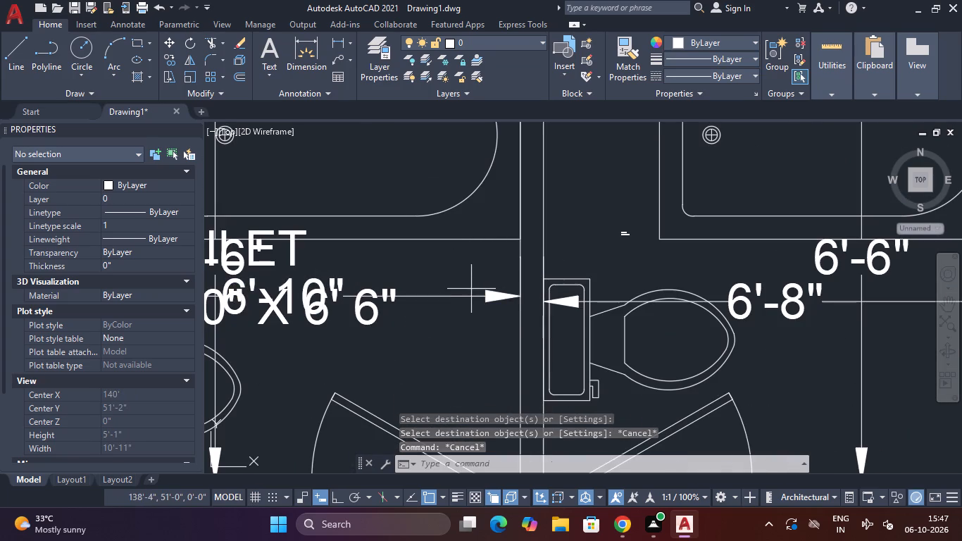
{"action": "left_click", "coordinate": [456, 305]}
{"action": "key", "text": "Escape"}
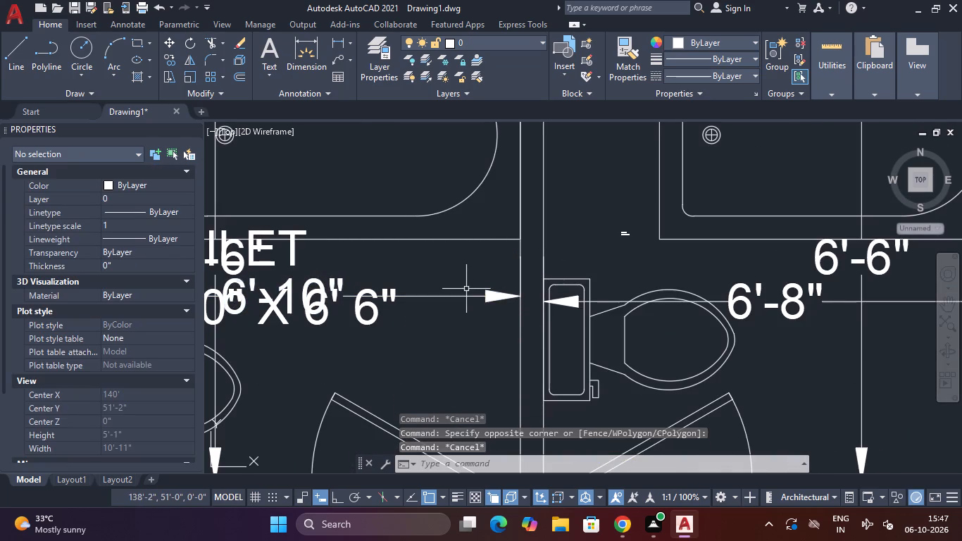
{"action": "left_click", "coordinate": [466, 287]}
{"action": "left_click", "coordinate": [451, 302]}
{"action": "scroll", "coordinate": [451, 306], "scroll_direction": "down", "scroll_amount": 1}
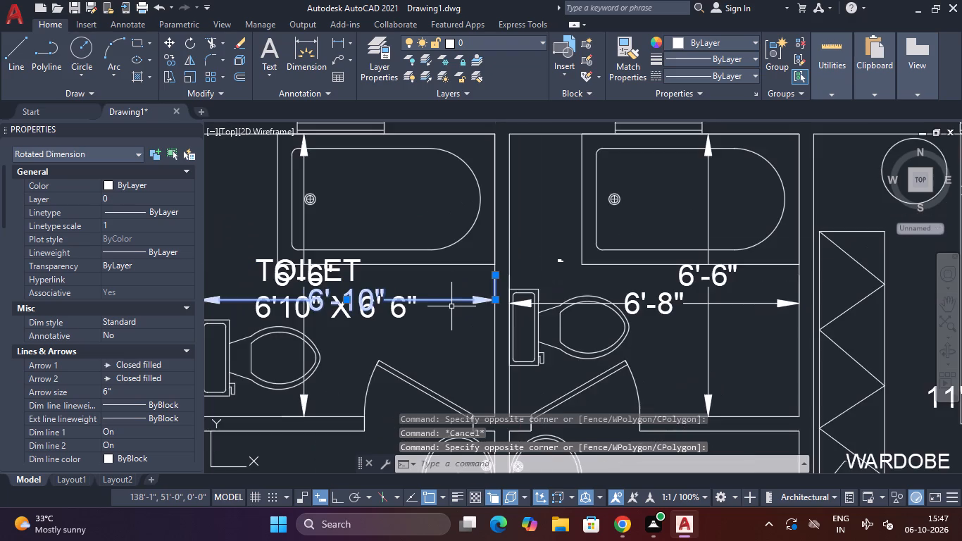
{"action": "middle_click_drag", "start_coordinate": [449, 310], "coordinate": [540, 302]}
{"action": "key", "text": "Delete"}
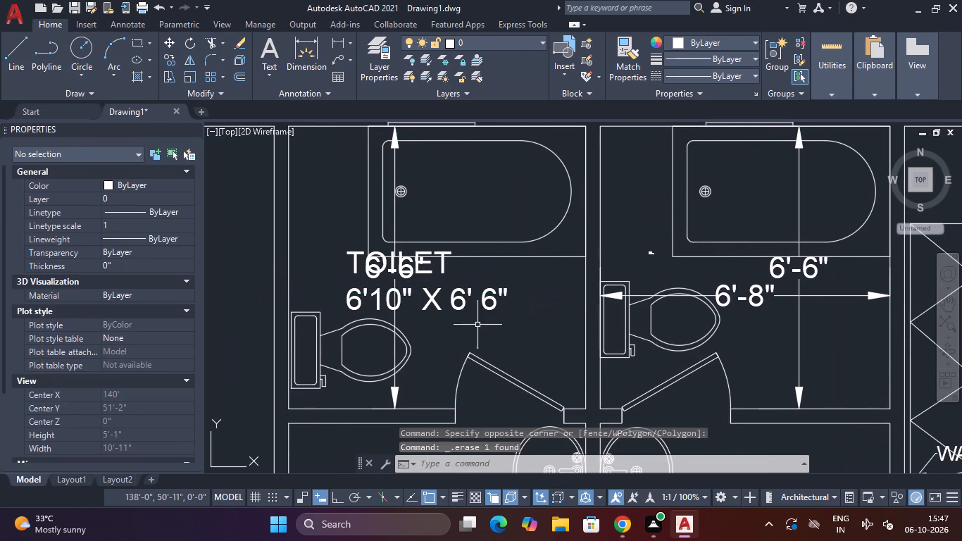
{"action": "left_click", "coordinate": [395, 316]}
{"action": "key", "text": "Delete"}
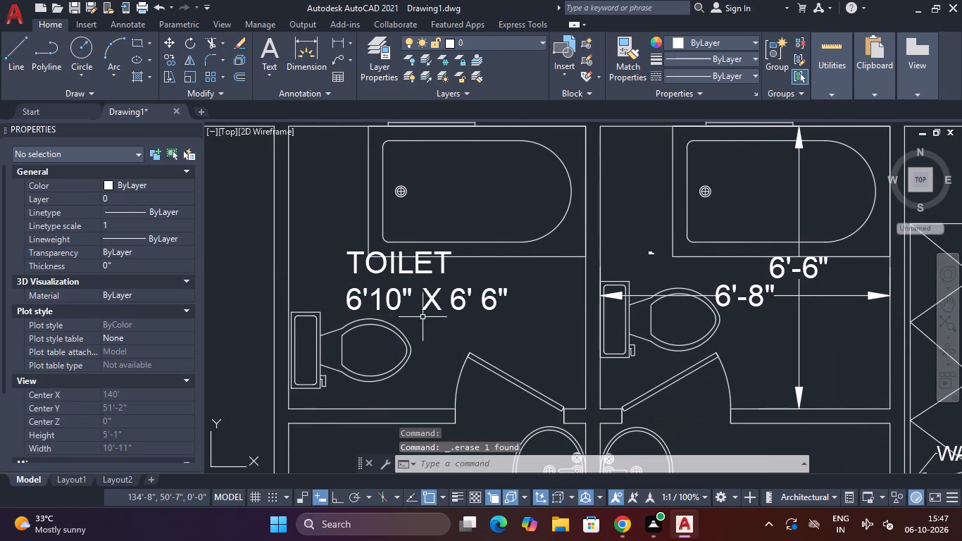
Delete the width and height dimensions in the second toilet, beside the upper-right bedroom.
{"action": "scroll", "coordinate": [452, 322], "scroll_direction": "down", "scroll_amount": 2}
{"action": "middle_click_drag", "start_coordinate": [454, 322], "coordinate": [275, 320]}
{"action": "scroll", "coordinate": [429, 305], "scroll_direction": "up", "scroll_amount": 1}
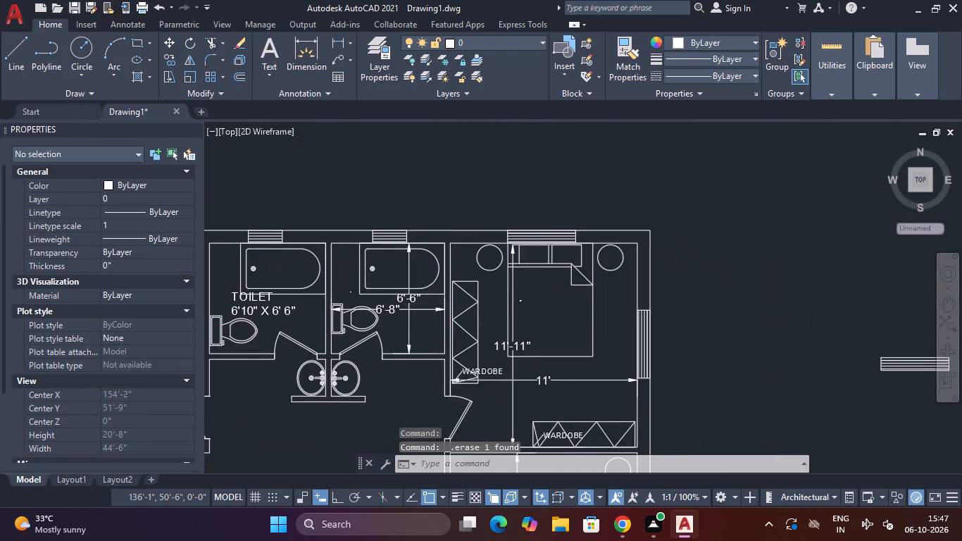
{"action": "left_click_drag", "start_coordinate": [429, 305], "coordinate": [422, 305]}
{"action": "left_click", "coordinate": [384, 322]}
{"action": "key", "text": "Delete"}
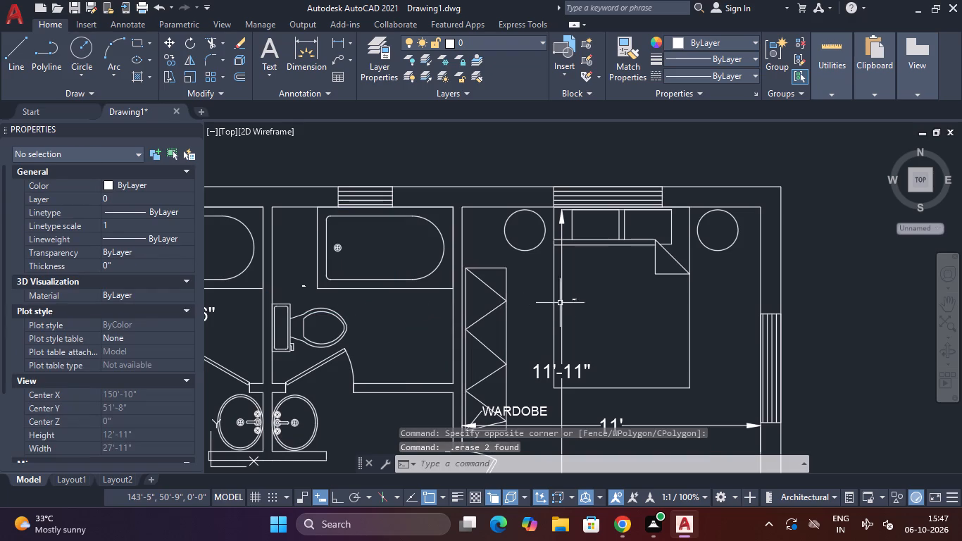
Delete the 11' and 11'-11" dimensions in the upper-right bedroom.
{"action": "scroll", "coordinate": [577, 344], "scroll_direction": "up", "scroll_amount": 2}
{"action": "middle_click_drag", "start_coordinate": [577, 344], "coordinate": [662, 206]}
{"action": "scroll", "coordinate": [651, 206], "scroll_direction": "down", "scroll_amount": 1}
{"action": "left_click_drag", "start_coordinate": [652, 299], "coordinate": [651, 315]}
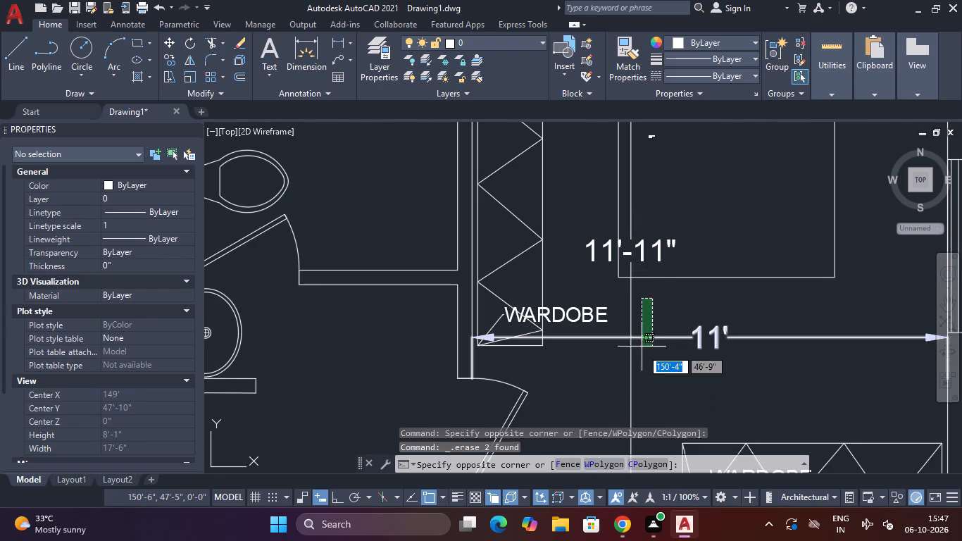
{"action": "left_click", "coordinate": [627, 363]}
{"action": "key", "text": "Delete"}
Delete the horizontal and vertical dimensions in the kitchen.
{"action": "scroll", "coordinate": [621, 366], "scroll_direction": "down", "scroll_amount": 4}
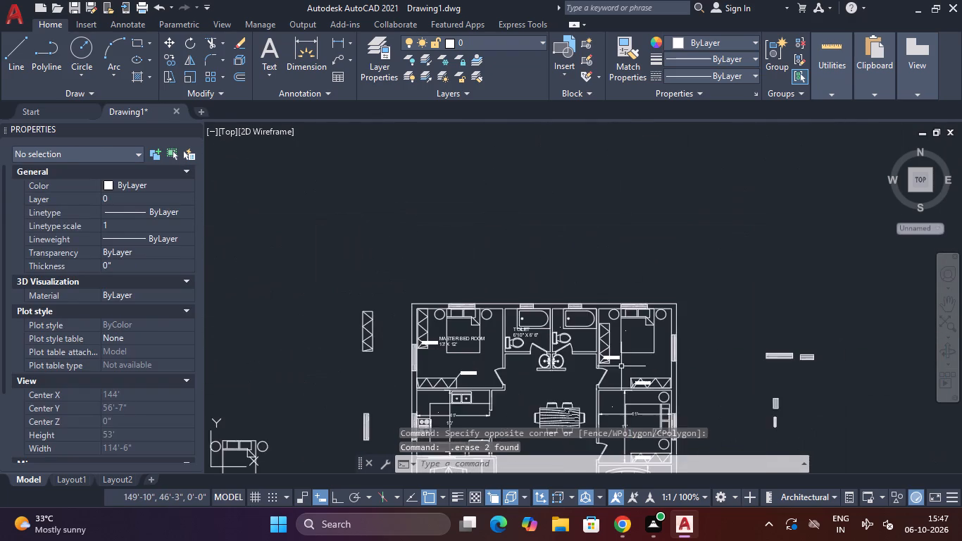
{"action": "middle_click_drag", "start_coordinate": [621, 366], "coordinate": [642, 292]}
{"action": "scroll", "coordinate": [471, 349], "scroll_direction": "up", "scroll_amount": 3}
{"action": "left_click_drag", "start_coordinate": [479, 301], "coordinate": [472, 301]}
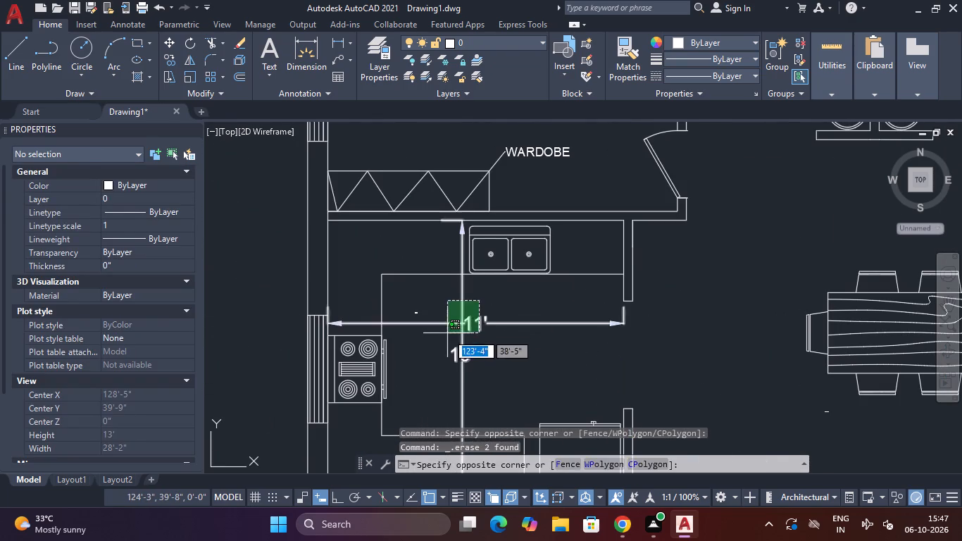
{"action": "left_click", "coordinate": [447, 333]}
{"action": "key", "text": "Delete"}
Delete the horizontal 11' dimension crossing the bed in the middle bedroom on the plan's east side.
{"action": "scroll", "coordinate": [470, 333], "scroll_direction": "down", "scroll_amount": 2}
{"action": "middle_click_drag", "start_coordinate": [472, 334], "coordinate": [486, 273]}
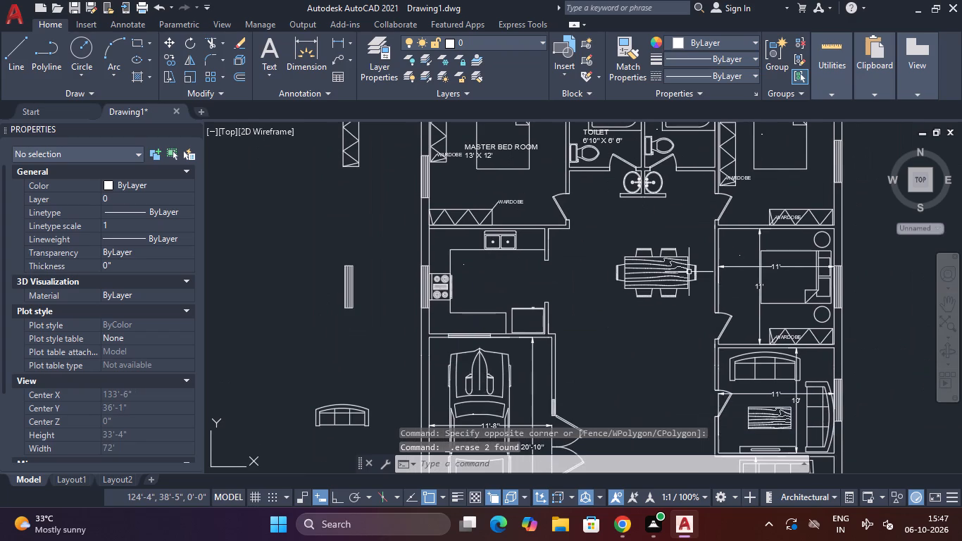
{"action": "middle_click_drag", "start_coordinate": [778, 280], "coordinate": [727, 298]}
{"action": "scroll", "coordinate": [720, 288], "scroll_direction": "up", "scroll_amount": 3}
{"action": "left_click", "coordinate": [710, 255]}
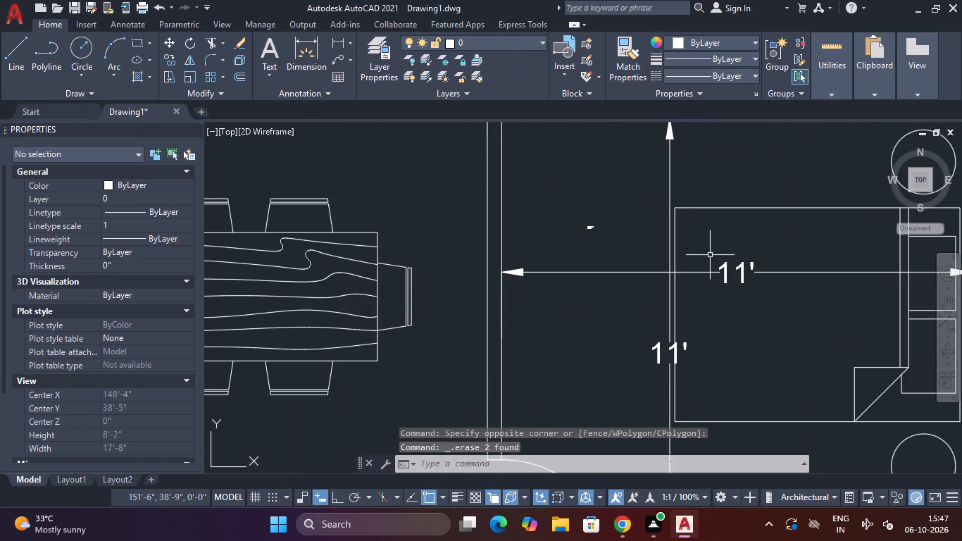
{"action": "left_click", "coordinate": [694, 287]}
{"action": "key", "text": "Delete"}
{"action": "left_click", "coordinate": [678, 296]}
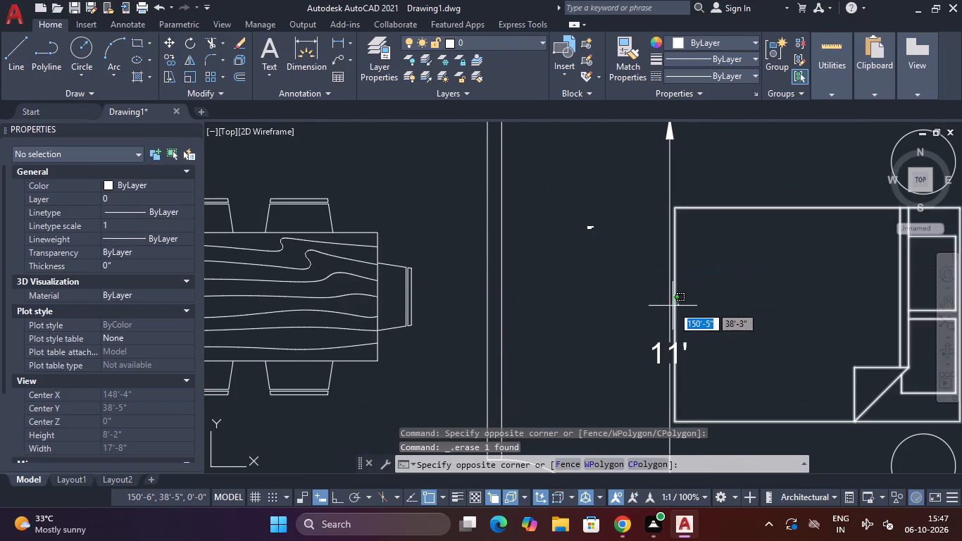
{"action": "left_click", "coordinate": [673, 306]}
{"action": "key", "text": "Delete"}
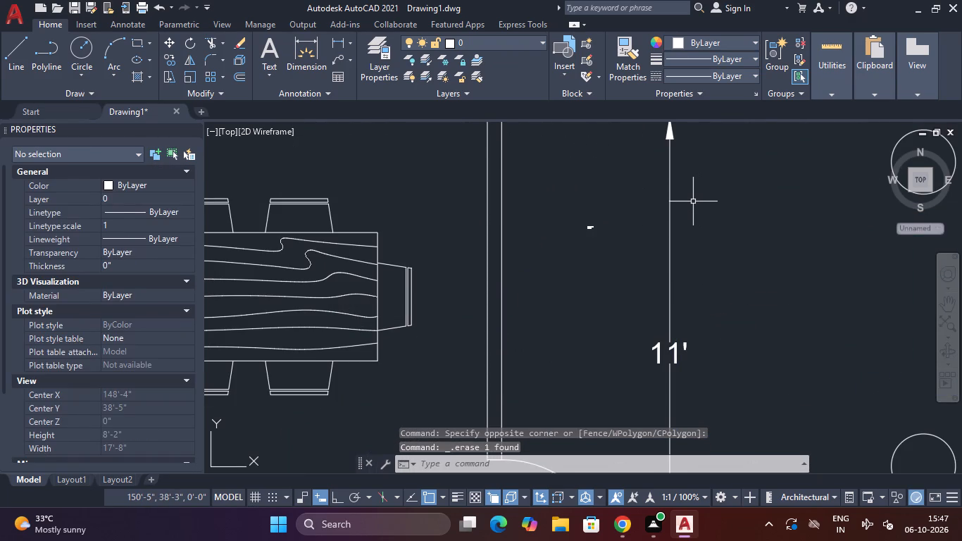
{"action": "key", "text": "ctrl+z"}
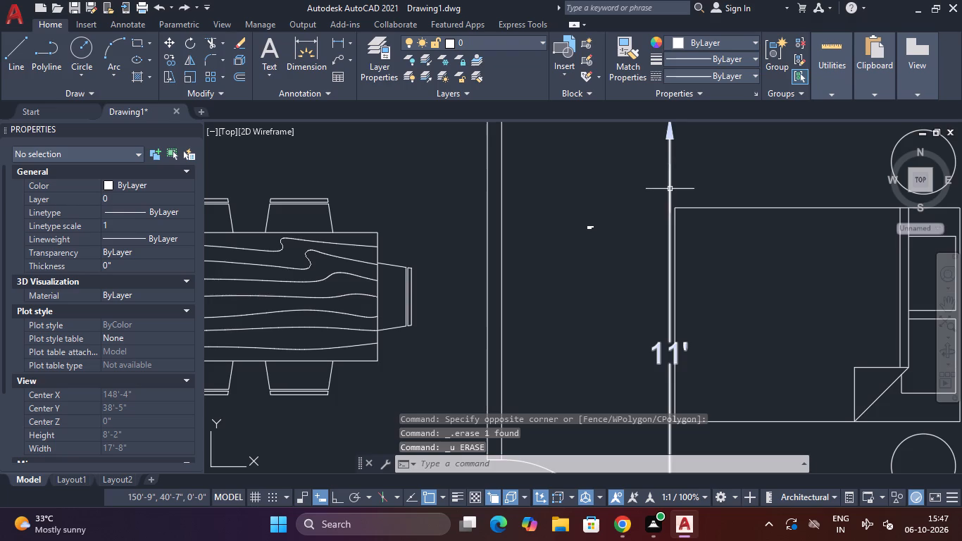
Delete the vertical 11' dimension beside the bed in the same bedroom.
{"action": "left_click", "coordinate": [689, 165]}
{"action": "left_click", "coordinate": [652, 175]}
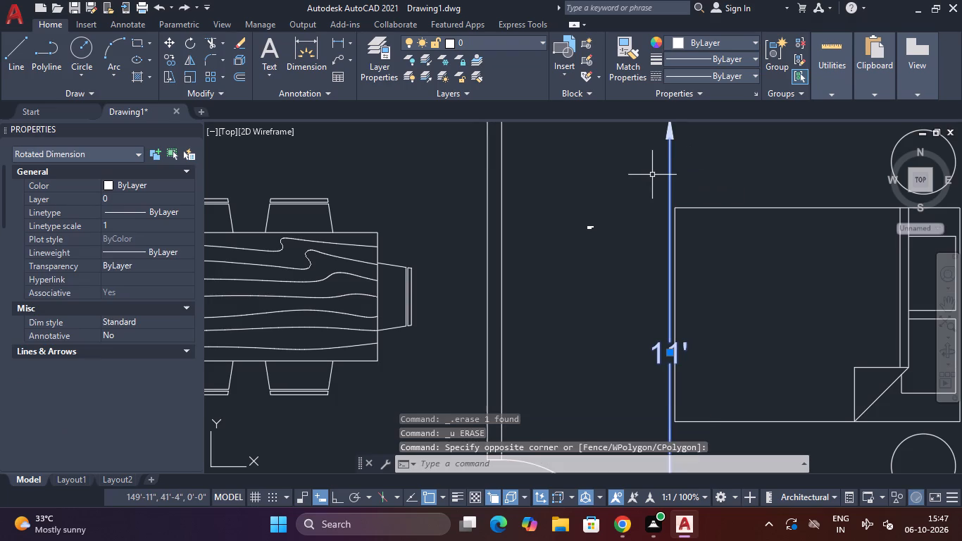
{"action": "key", "text": "Delete"}
Delete the 11' and 10' dimensions in the drawing room around the wooden coffee table.
{"action": "scroll", "coordinate": [649, 175], "scroll_direction": "down", "scroll_amount": 4}
{"action": "scroll", "coordinate": [670, 273], "scroll_direction": "up", "scroll_amount": 3}
{"action": "left_click", "coordinate": [698, 249]}
{"action": "left_click", "coordinate": [684, 266]}
{"action": "key", "text": "Delete"}
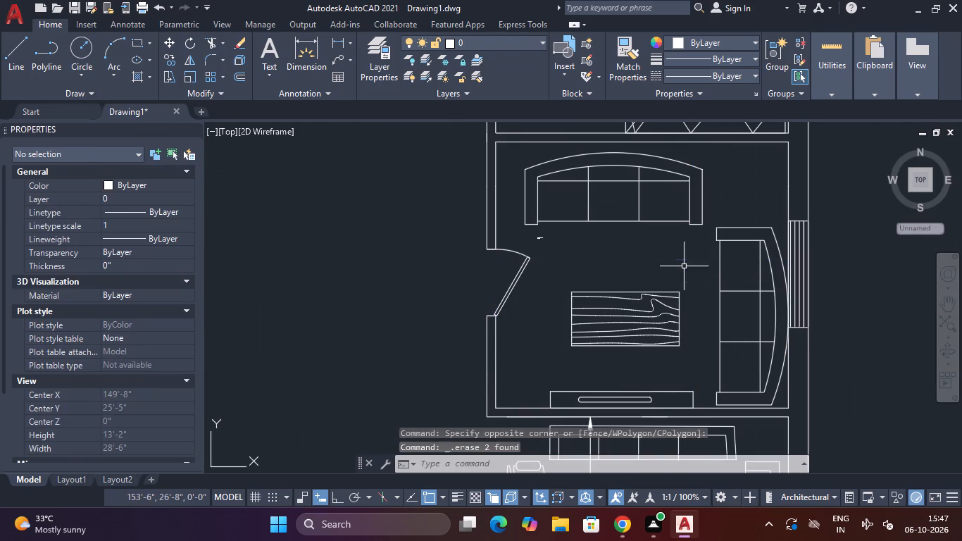
Delete the 12'-4" and 9'-6" dimensions in the living hall seating area below the drawing room.
{"action": "middle_click_drag", "start_coordinate": [514, 355], "coordinate": [556, 177]}
{"action": "scroll", "coordinate": [561, 204], "scroll_direction": "down", "scroll_amount": 1}
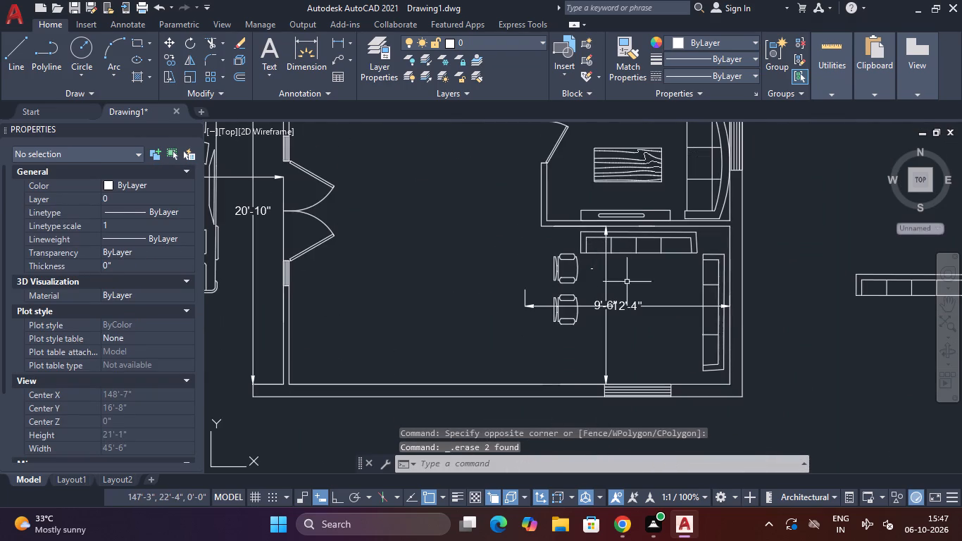
{"action": "scroll", "coordinate": [625, 287], "scroll_direction": "up", "scroll_amount": 3}
{"action": "left_click", "coordinate": [623, 288]}
{"action": "left_click", "coordinate": [533, 399]}
{"action": "key", "text": "Delete"}
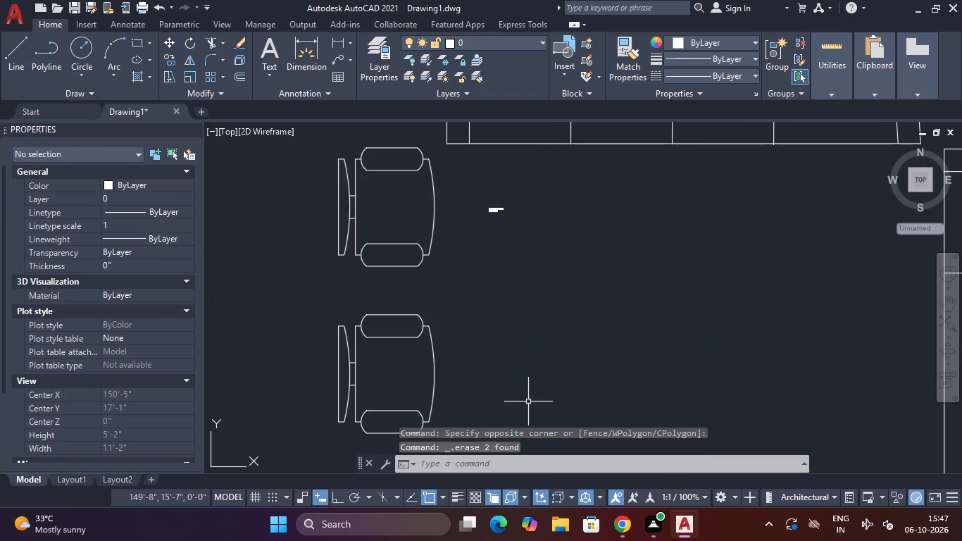
Delete the 11'-8" and 20'-10" dimensions in the parking area around the car.
{"action": "scroll", "coordinate": [517, 397], "scroll_direction": "down", "scroll_amount": 5}
{"action": "middle_click_drag", "start_coordinate": [442, 356], "coordinate": [548, 332]}
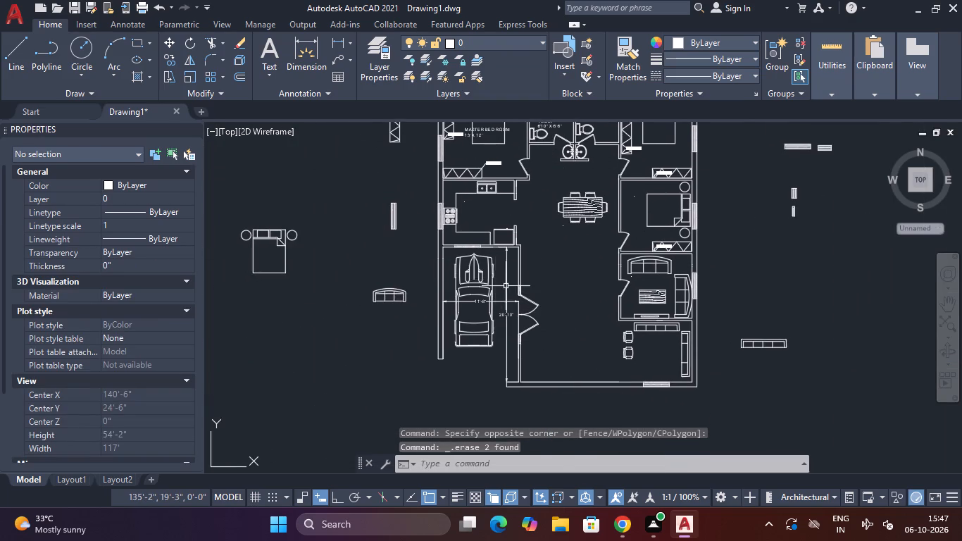
{"action": "scroll", "coordinate": [507, 289], "scroll_direction": "up", "scroll_amount": 3}
{"action": "left_click", "coordinate": [526, 311]}
{"action": "left_click", "coordinate": [482, 353]}
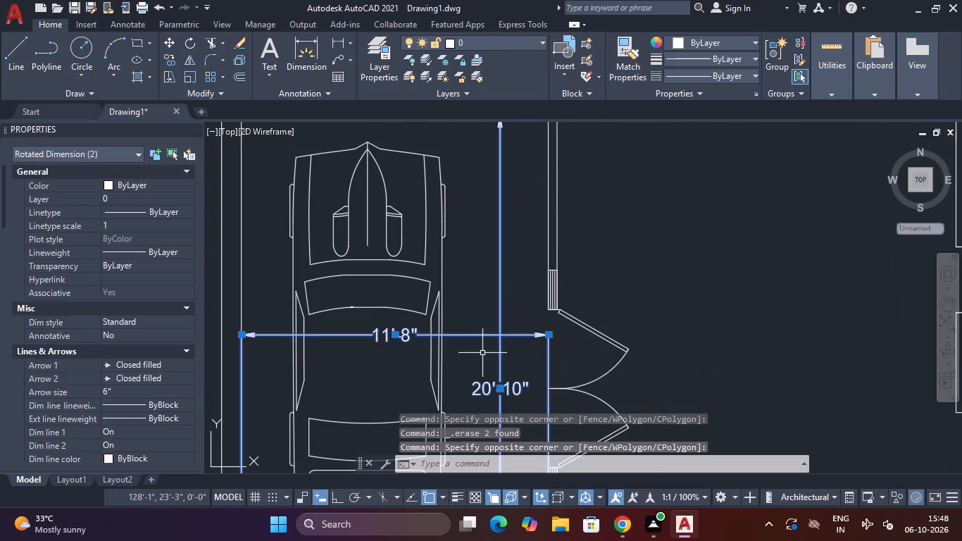
{"action": "key", "text": "Delete"}
Match the TOILET label's text properties onto the tiny labels of the second toilet, Bed Room 2 and Bed Room 3.
{"action": "scroll", "coordinate": [543, 301], "scroll_direction": "down", "scroll_amount": 3}
{"action": "middle_click_drag", "start_coordinate": [586, 254], "coordinate": [575, 363]}
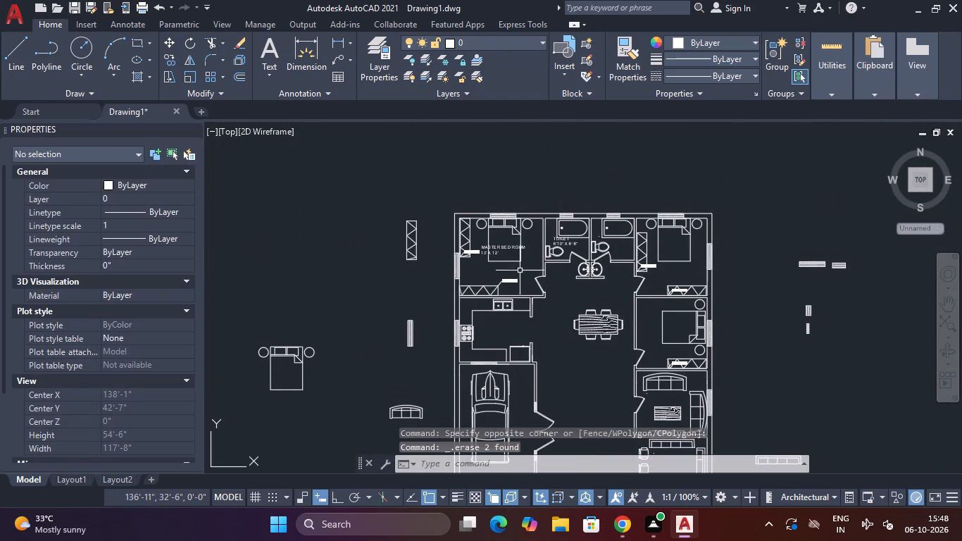
{"action": "middle_click_drag", "start_coordinate": [547, 339], "coordinate": [547, 385]}
{"action": "scroll", "coordinate": [578, 294], "scroll_direction": "up", "scroll_amount": 2}
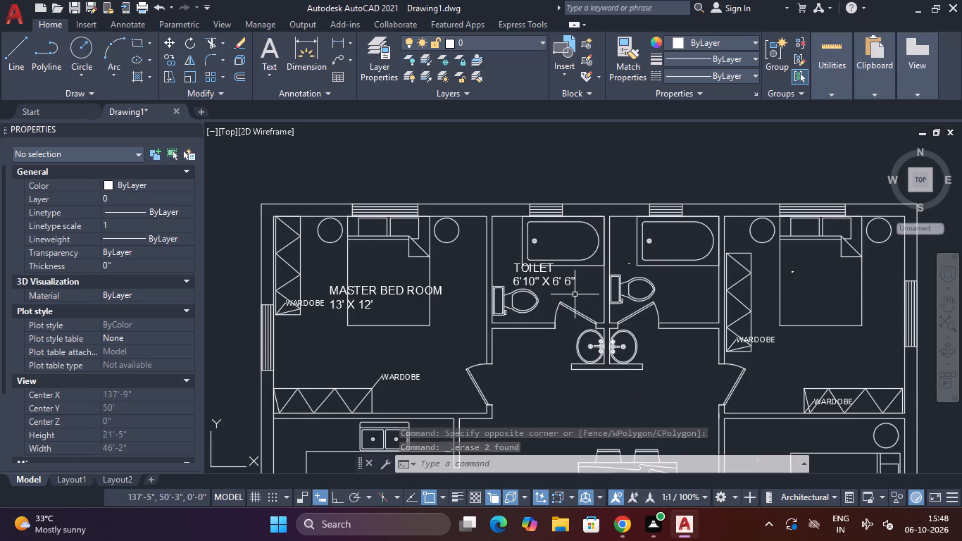
{"action": "type", "text": "MA"}
{"action": "key", "text": "space"}
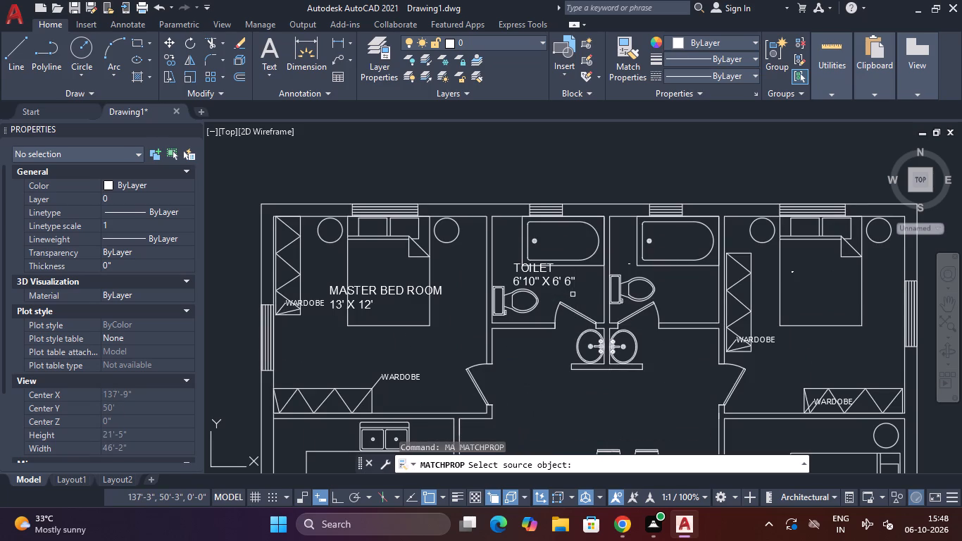
{"action": "left_click", "coordinate": [536, 276]}
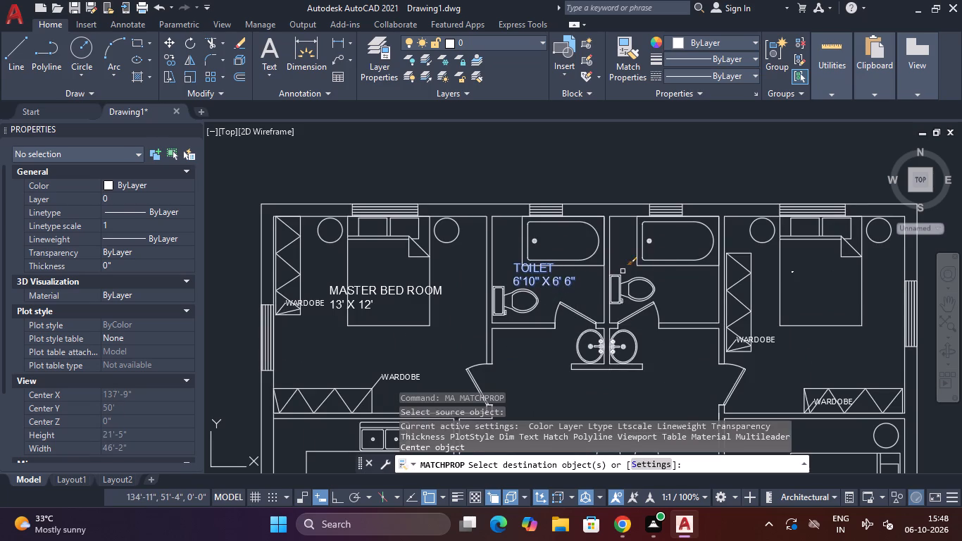
{"action": "left_click", "coordinate": [626, 264]}
{"action": "middle_click_drag", "start_coordinate": [694, 275], "coordinate": [639, 275]}
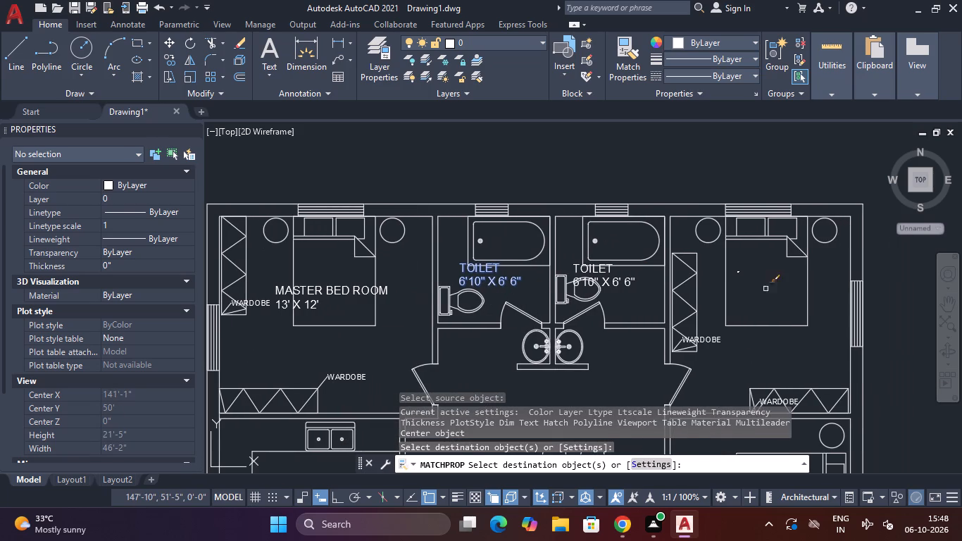
{"action": "left_click", "coordinate": [737, 272]}
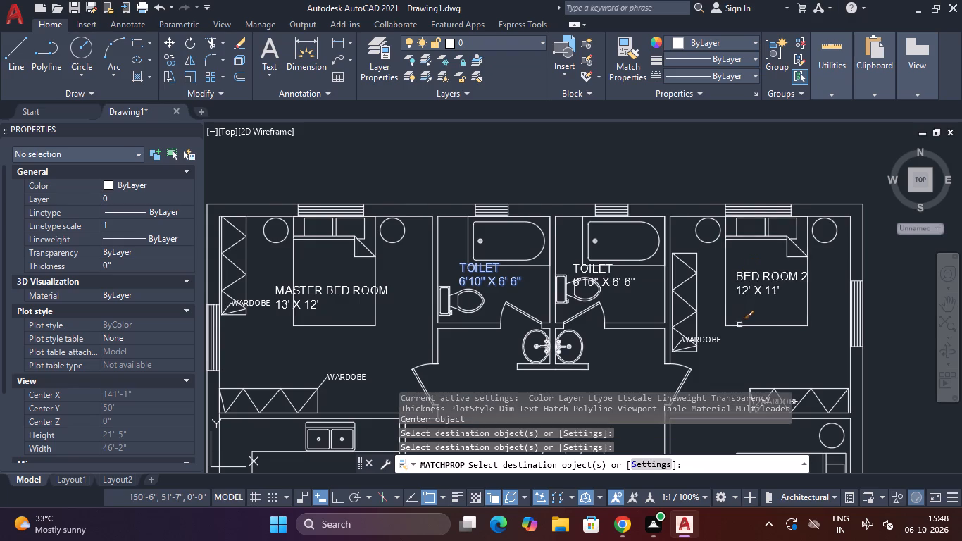
{"action": "middle_click_drag", "start_coordinate": [739, 325], "coordinate": [744, 236]}
{"action": "left_click", "coordinate": [710, 373]}
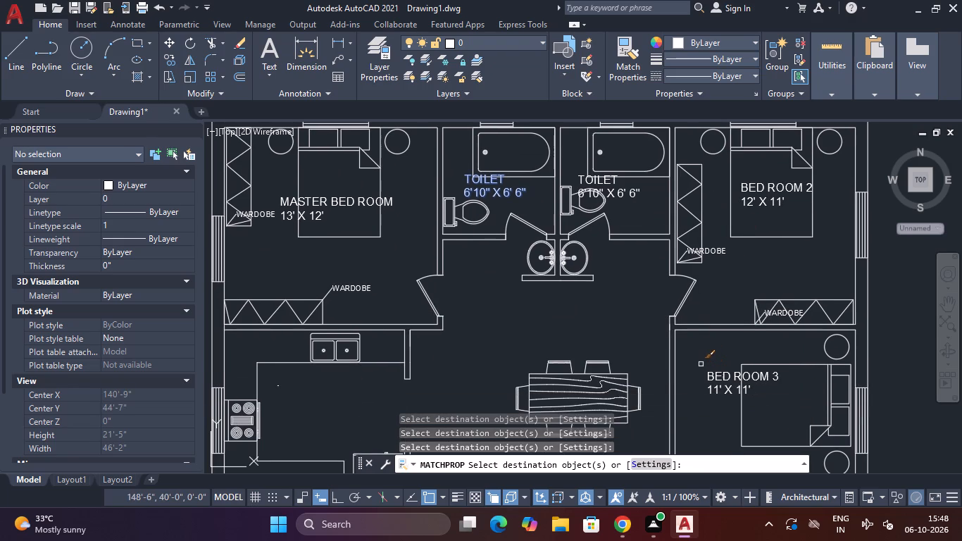
Apply the same matched text properties to the Dining Area, Kitchen, Drawing Room and Living Hall Area labels.
{"action": "middle_click_drag", "start_coordinate": [701, 355], "coordinate": [701, 263]}
{"action": "middle_click_drag", "start_coordinate": [715, 212], "coordinate": [716, 204]}
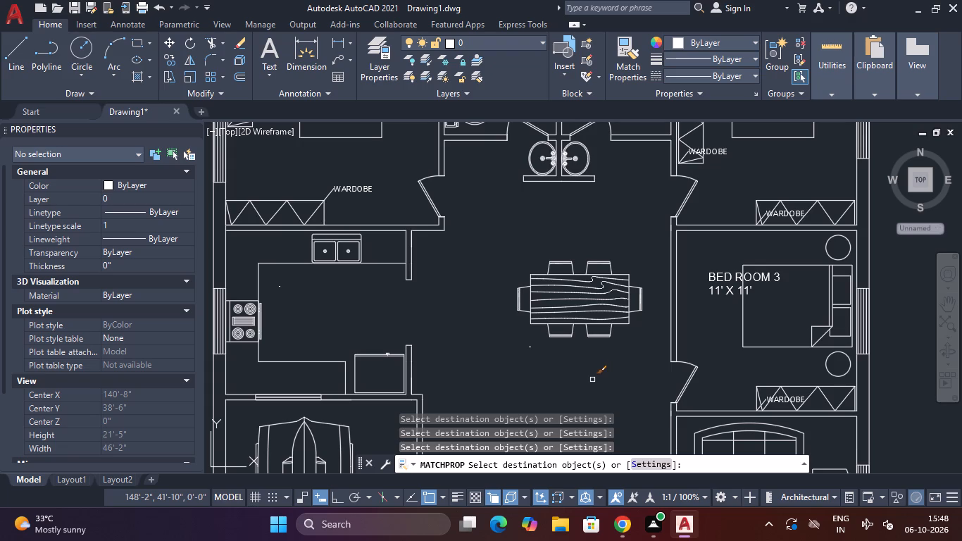
{"action": "middle_click_drag", "start_coordinate": [577, 366], "coordinate": [587, 327]}
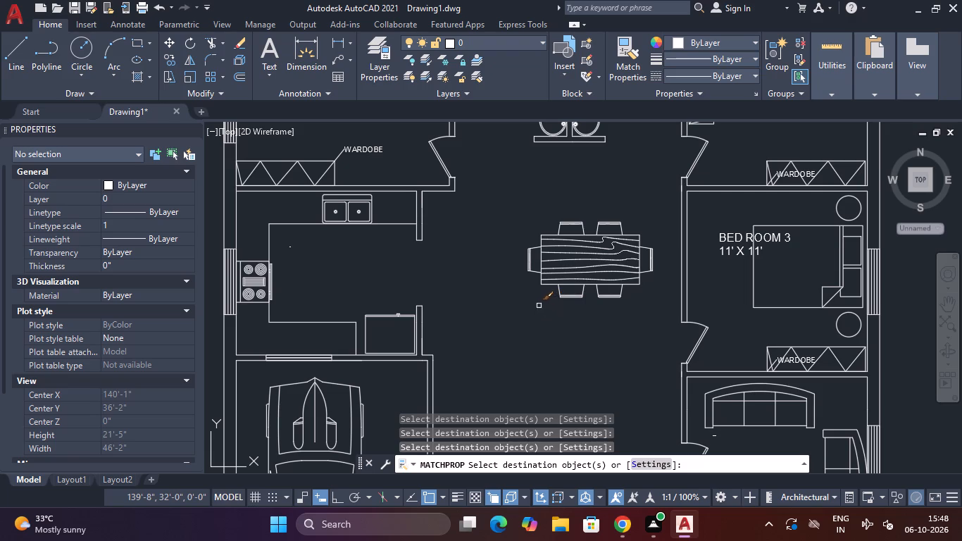
{"action": "left_click", "coordinate": [540, 309]}
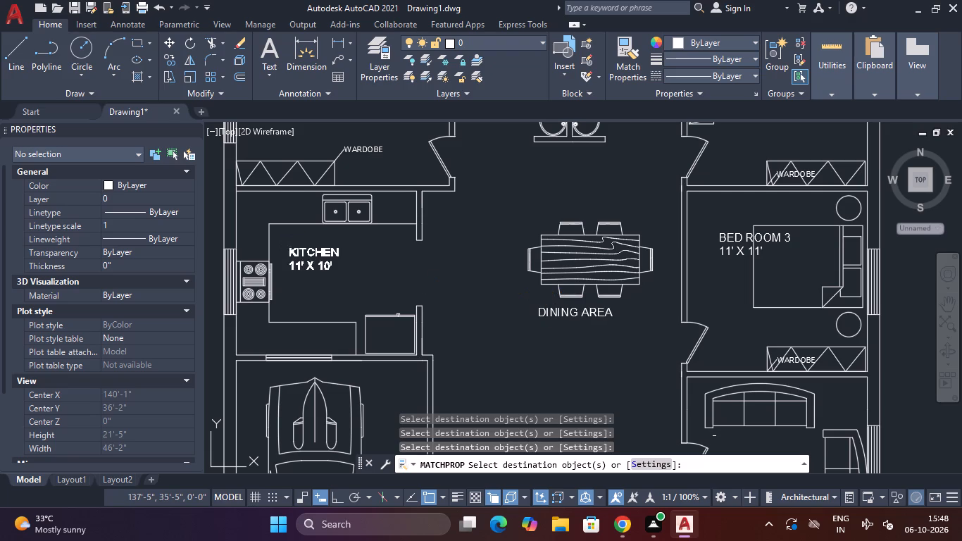
{"action": "left_click", "coordinate": [289, 247]}
{"action": "scroll", "coordinate": [499, 343], "scroll_direction": "down", "scroll_amount": 1}
{"action": "middle_click_drag", "start_coordinate": [513, 361], "coordinate": [552, 199]}
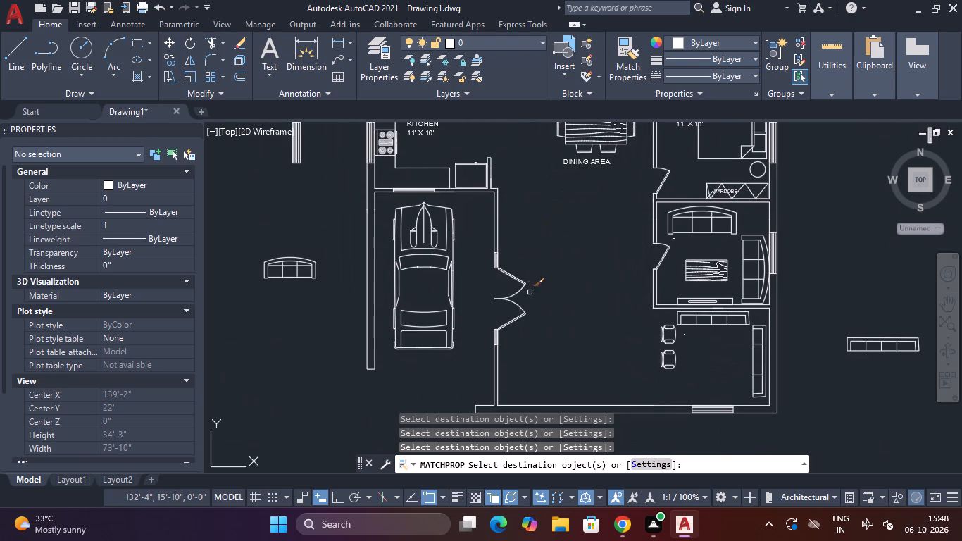
{"action": "left_click", "coordinate": [673, 240]}
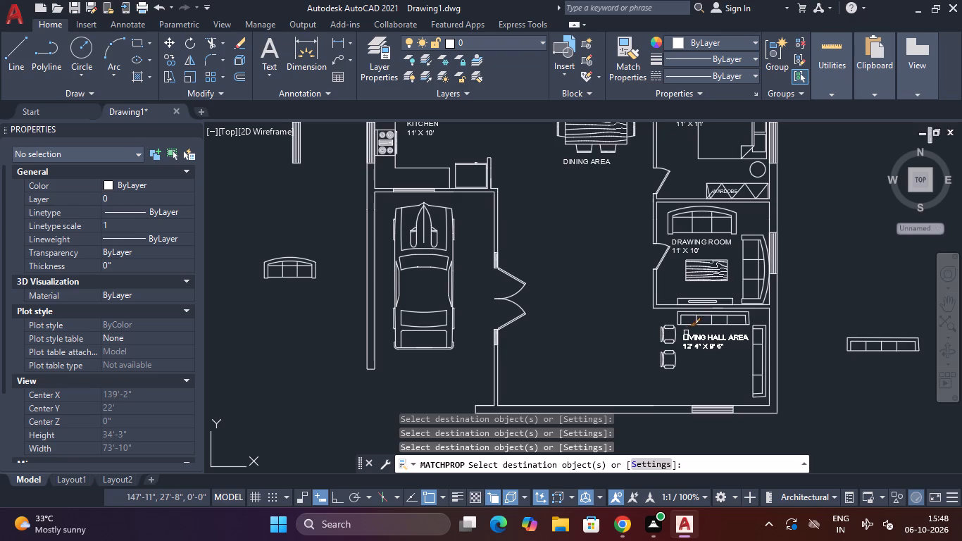
{"action": "left_click", "coordinate": [686, 332]}
Apply the matched text properties to the Parking / Porch label on the car, choosing the MText object, and end Match Properties.
{"action": "scroll", "coordinate": [422, 270], "scroll_direction": "up", "scroll_amount": 3}
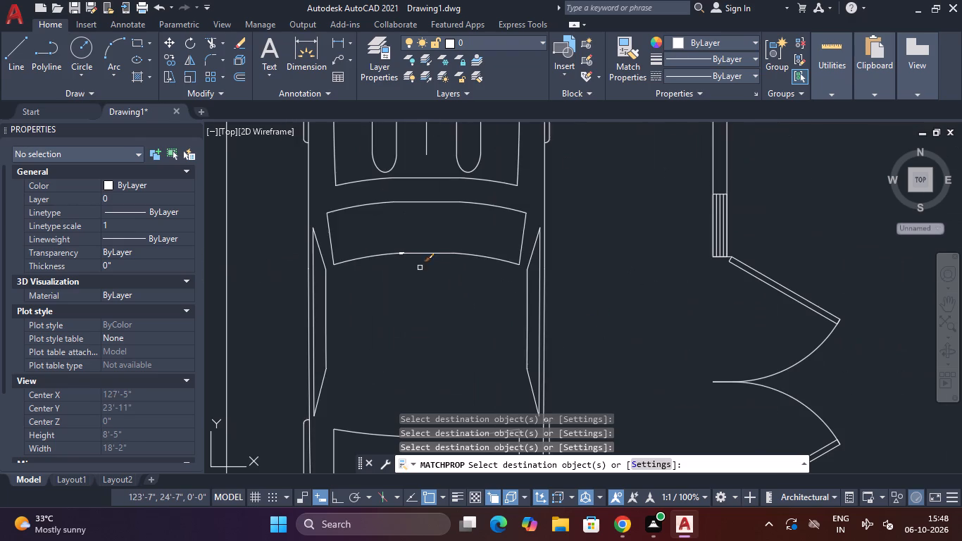
{"action": "left_click", "coordinate": [404, 254]}
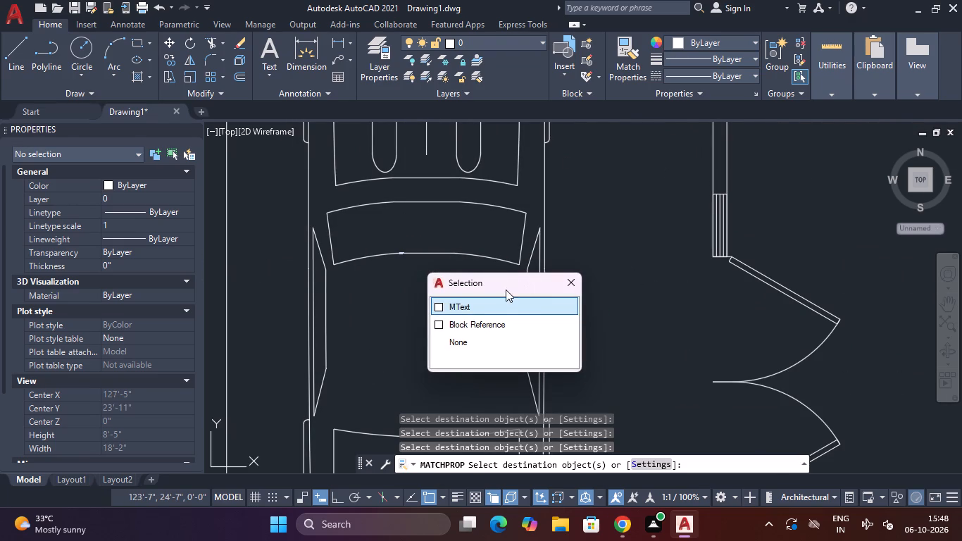
{"action": "left_click", "coordinate": [500, 301]}
{"action": "scroll", "coordinate": [620, 285], "scroll_direction": "down", "scroll_amount": 2}
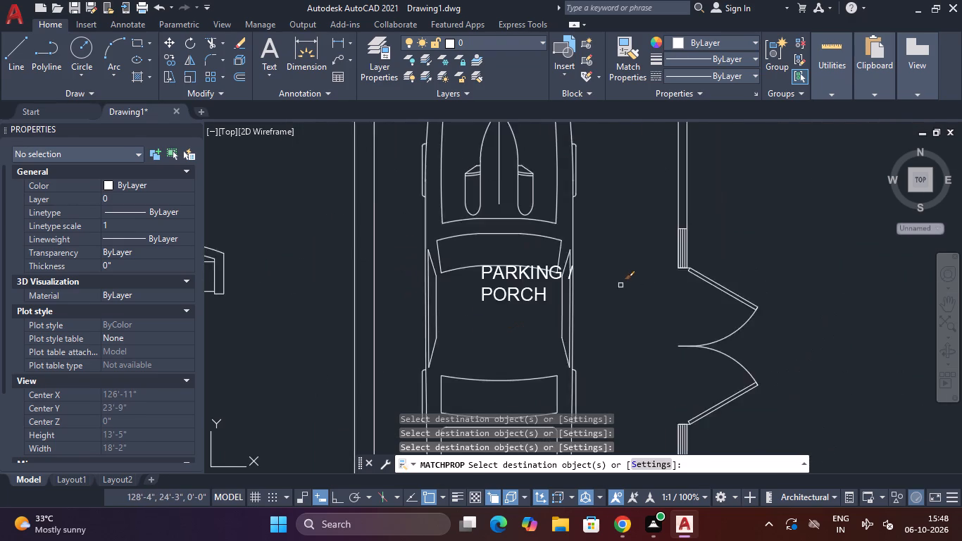
{"action": "middle_click_drag", "start_coordinate": [620, 285], "coordinate": [511, 244]}
{"action": "scroll", "coordinate": [514, 266], "scroll_direction": "down", "scroll_amount": 1}
{"action": "middle_click_drag", "start_coordinate": [514, 266], "coordinate": [480, 268]}
{"action": "scroll", "coordinate": [590, 245], "scroll_direction": "down", "scroll_amount": 1}
{"action": "middle_click_drag", "start_coordinate": [588, 246], "coordinate": [568, 307]}
{"action": "scroll", "coordinate": [568, 307], "scroll_direction": "down", "scroll_amount": 1}
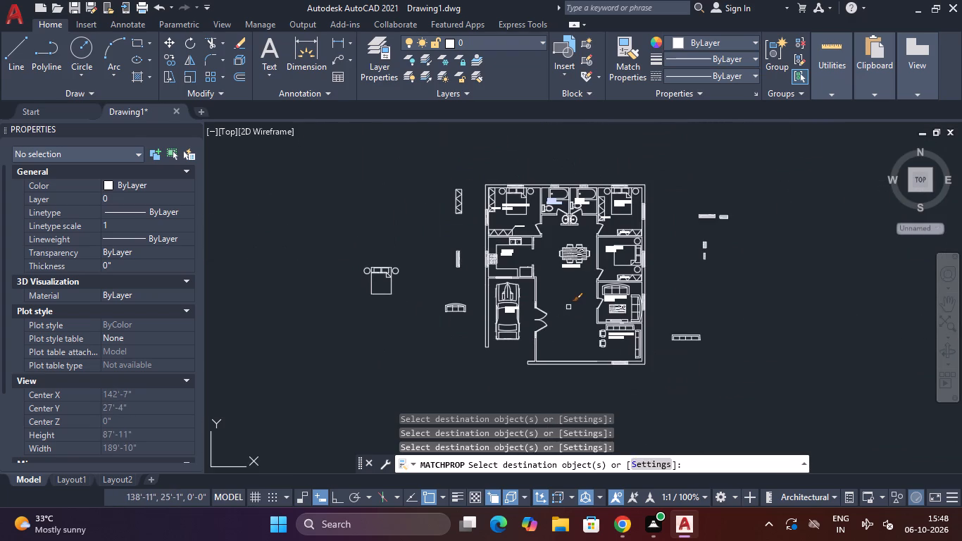
{"action": "middle_click_drag", "start_coordinate": [568, 307], "coordinate": [568, 295]}
{"action": "key", "text": "Escape"}
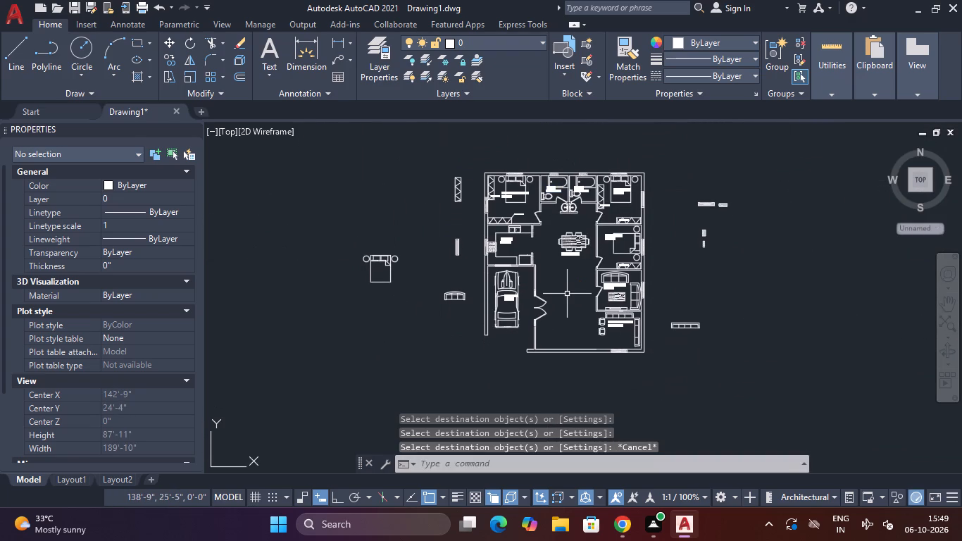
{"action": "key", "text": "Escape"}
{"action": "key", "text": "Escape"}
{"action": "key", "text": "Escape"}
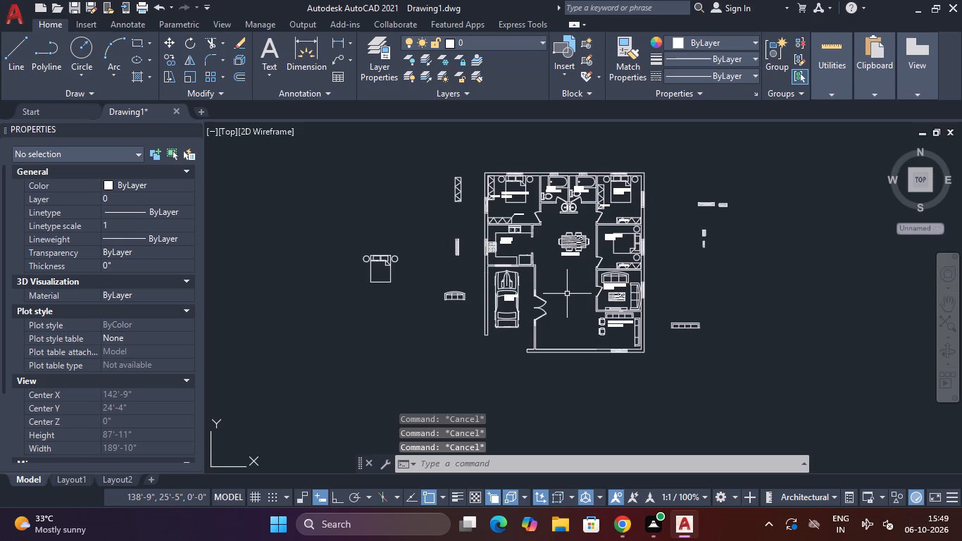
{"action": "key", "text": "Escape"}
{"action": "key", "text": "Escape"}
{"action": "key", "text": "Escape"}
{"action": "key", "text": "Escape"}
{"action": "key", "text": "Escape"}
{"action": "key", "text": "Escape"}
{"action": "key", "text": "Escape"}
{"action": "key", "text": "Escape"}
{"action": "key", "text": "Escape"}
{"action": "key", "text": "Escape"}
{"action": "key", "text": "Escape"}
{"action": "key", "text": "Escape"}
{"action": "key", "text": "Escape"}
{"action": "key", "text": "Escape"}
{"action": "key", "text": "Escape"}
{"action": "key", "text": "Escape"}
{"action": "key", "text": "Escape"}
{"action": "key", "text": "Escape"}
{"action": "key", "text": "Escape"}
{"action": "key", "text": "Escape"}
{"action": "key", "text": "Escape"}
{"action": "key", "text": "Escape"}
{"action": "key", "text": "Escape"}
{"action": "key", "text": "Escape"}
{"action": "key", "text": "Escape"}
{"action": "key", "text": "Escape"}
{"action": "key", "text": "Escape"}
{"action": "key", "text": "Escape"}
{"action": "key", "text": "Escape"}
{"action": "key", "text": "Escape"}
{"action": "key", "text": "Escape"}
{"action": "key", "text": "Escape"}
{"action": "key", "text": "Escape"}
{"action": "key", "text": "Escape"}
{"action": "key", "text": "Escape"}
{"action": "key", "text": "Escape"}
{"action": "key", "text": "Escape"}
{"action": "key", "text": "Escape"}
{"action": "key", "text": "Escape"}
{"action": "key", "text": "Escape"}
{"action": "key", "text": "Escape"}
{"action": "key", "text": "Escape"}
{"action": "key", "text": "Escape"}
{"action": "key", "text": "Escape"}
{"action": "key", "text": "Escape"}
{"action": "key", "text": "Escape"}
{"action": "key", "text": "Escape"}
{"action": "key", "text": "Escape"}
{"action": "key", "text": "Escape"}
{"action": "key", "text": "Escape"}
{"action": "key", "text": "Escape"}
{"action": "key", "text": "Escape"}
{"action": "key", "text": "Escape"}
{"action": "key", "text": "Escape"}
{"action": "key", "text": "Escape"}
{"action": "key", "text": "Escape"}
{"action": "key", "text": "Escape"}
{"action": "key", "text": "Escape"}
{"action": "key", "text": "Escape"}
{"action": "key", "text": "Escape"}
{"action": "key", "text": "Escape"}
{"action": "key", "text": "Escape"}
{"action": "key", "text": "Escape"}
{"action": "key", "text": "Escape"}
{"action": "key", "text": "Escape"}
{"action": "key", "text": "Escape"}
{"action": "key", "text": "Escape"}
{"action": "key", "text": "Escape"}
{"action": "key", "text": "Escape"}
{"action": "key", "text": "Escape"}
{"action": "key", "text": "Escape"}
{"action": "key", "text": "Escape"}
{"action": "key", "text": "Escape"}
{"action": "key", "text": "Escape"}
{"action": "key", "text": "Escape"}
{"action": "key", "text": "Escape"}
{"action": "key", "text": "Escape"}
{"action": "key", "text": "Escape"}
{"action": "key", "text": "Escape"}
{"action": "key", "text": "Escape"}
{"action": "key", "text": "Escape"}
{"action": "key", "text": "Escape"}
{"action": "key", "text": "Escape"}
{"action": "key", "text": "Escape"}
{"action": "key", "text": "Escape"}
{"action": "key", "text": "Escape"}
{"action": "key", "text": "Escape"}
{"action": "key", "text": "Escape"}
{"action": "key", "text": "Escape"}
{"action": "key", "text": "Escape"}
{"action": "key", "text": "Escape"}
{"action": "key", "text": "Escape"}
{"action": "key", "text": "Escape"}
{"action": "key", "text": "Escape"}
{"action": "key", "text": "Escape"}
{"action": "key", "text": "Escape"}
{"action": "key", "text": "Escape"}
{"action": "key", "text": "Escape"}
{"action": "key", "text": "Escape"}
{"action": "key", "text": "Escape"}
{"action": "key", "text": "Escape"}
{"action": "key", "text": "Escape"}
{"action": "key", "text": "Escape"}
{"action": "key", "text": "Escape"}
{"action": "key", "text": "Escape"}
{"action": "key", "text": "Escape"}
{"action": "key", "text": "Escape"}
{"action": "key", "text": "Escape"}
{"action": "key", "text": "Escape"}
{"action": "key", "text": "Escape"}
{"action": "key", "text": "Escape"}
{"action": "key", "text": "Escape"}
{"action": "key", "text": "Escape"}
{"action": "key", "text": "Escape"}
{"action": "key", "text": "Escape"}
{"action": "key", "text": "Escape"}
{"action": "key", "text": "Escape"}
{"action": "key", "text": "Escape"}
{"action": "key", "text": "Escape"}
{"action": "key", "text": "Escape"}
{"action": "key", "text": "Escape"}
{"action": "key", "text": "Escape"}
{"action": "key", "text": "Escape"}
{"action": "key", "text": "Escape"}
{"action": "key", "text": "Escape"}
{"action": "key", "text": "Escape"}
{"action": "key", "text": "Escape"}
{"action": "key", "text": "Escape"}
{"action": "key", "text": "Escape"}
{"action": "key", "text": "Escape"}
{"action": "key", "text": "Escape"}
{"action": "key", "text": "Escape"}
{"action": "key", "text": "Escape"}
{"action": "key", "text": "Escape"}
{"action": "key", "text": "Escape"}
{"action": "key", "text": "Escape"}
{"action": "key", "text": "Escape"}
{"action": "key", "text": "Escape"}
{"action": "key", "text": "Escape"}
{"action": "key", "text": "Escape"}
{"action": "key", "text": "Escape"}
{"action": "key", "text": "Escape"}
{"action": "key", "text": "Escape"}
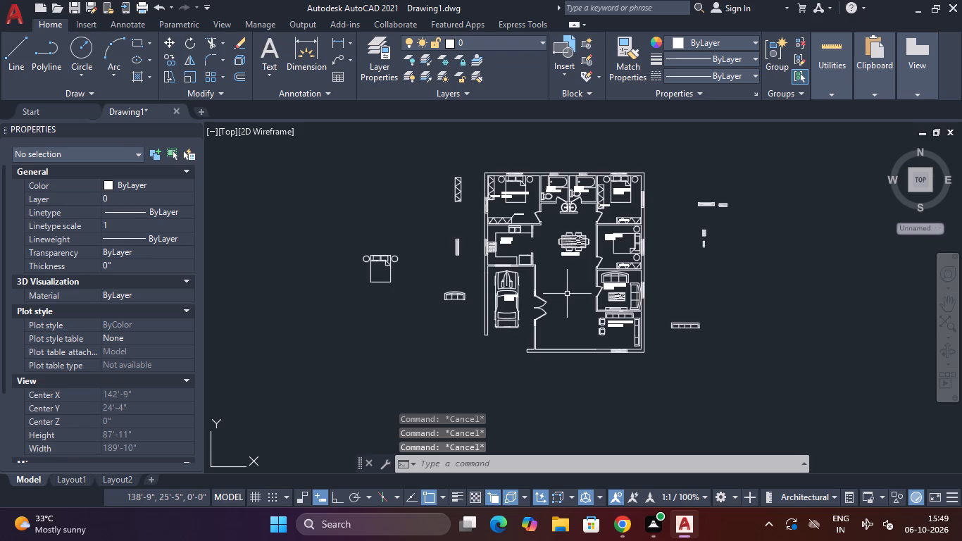
Move the TOILET label nearest the master bedroom off the bathtub edge into the open floor beside its WC.
{"action": "scroll", "coordinate": [573, 266], "scroll_direction": "up", "scroll_amount": 2}
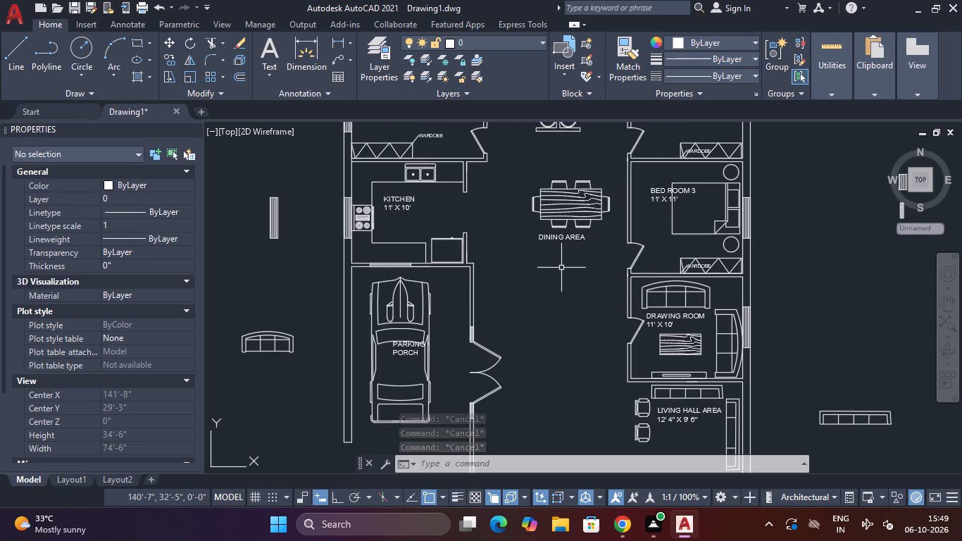
{"action": "scroll", "coordinate": [570, 249], "scroll_direction": "up", "scroll_amount": 3}
{"action": "scroll", "coordinate": [569, 247], "scroll_direction": "down", "scroll_amount": 2}
{"action": "middle_click_drag", "start_coordinate": [569, 247], "coordinate": [570, 265]}
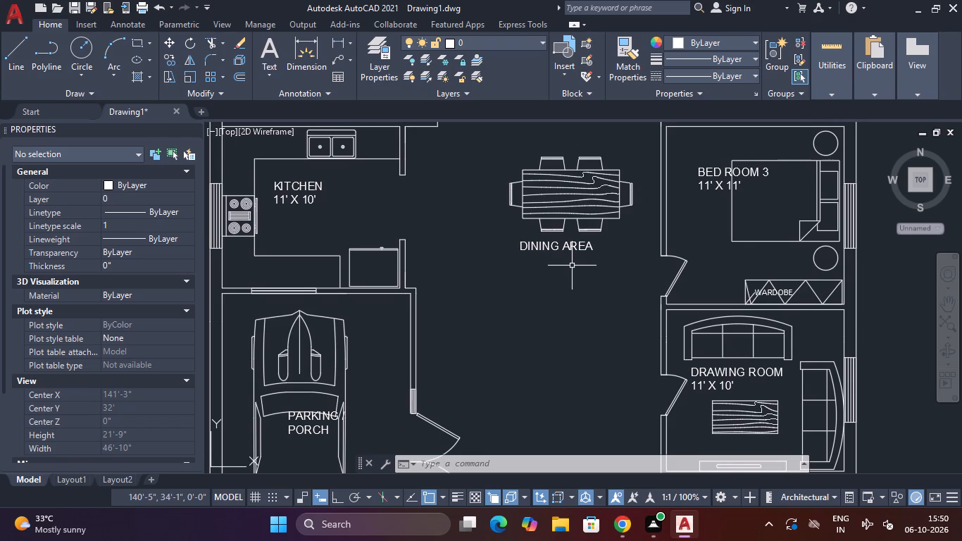
{"action": "scroll", "coordinate": [596, 262], "scroll_direction": "down", "scroll_amount": 3}
{"action": "scroll", "coordinate": [596, 263], "scroll_direction": "up", "scroll_amount": 2}
{"action": "middle_click_drag", "start_coordinate": [596, 263], "coordinate": [589, 383]}
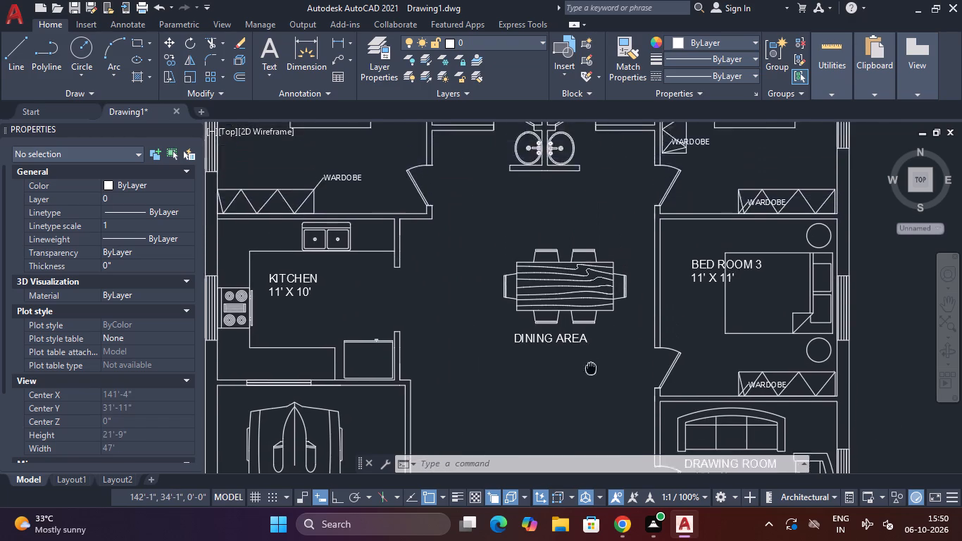
{"action": "middle_click_drag", "start_coordinate": [589, 383], "coordinate": [554, 509]}
{"action": "scroll", "coordinate": [491, 206], "scroll_direction": "up", "scroll_amount": 2}
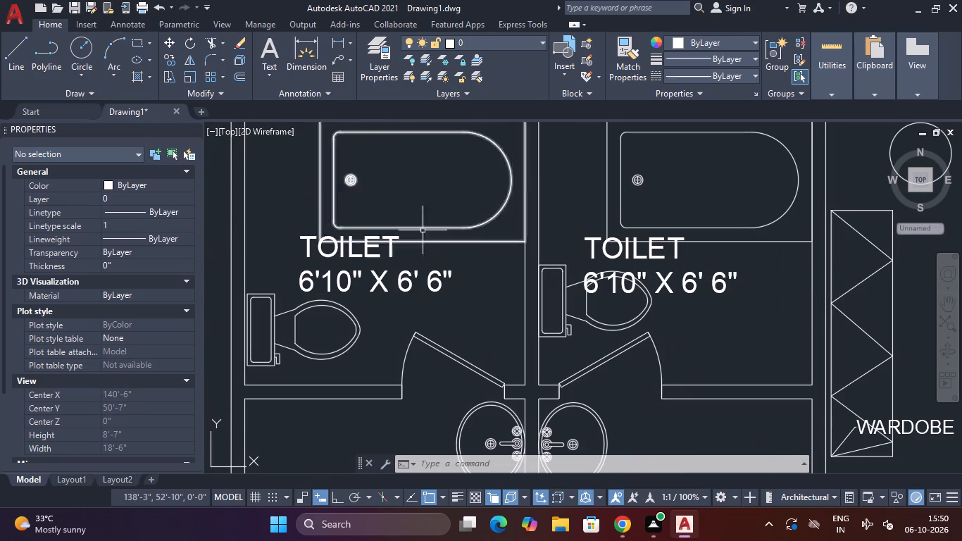
{"action": "left_click", "coordinate": [378, 248]}
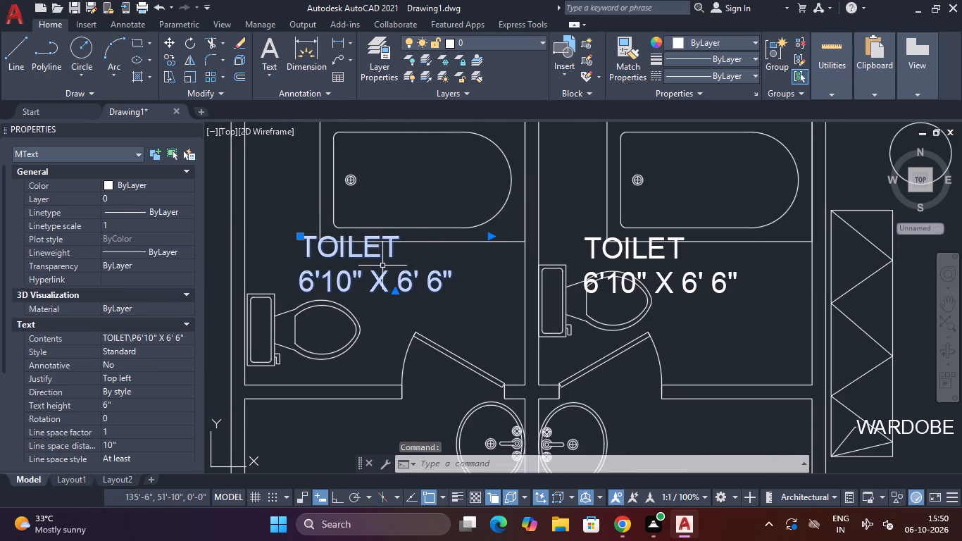
{"action": "type", "text": "M"}
{"action": "key", "text": "space"}
{"action": "left_click", "coordinate": [348, 268]}
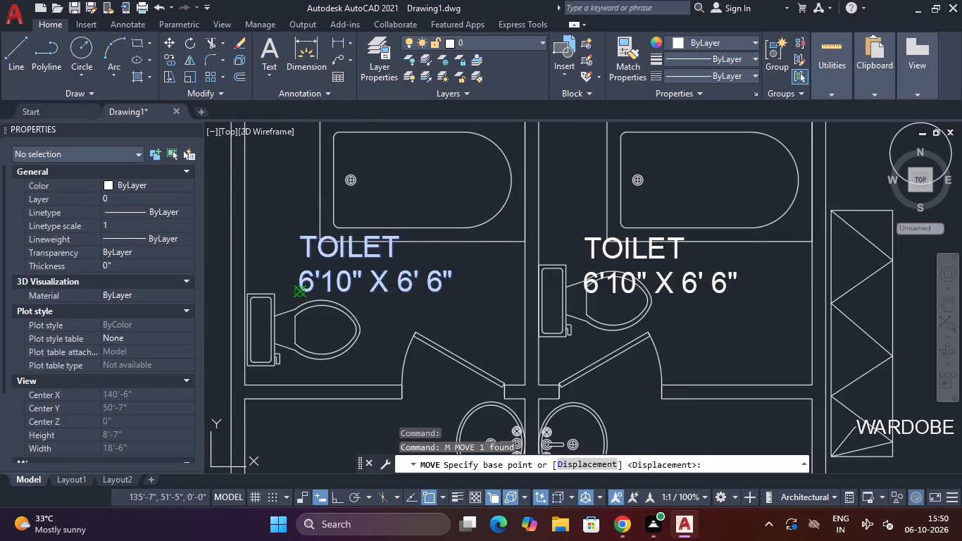
{"action": "left_click", "coordinate": [356, 306]}
Move the other TOILET label, nearest Bed Room 2, off the bathtub and WC into the free floor beside the WC.
{"action": "left_click", "coordinate": [645, 259]}
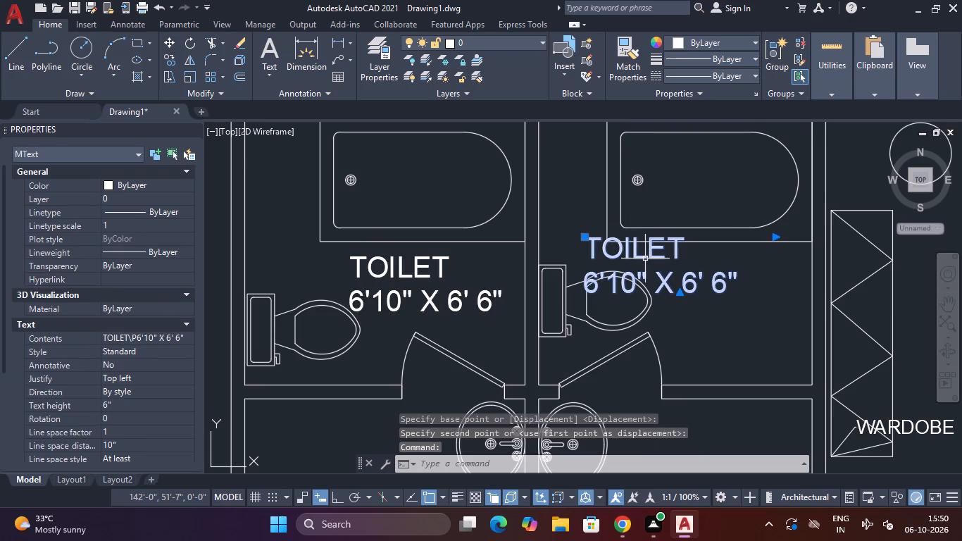
{"action": "type", "text": "M"}
{"action": "key", "text": "space"}
{"action": "left_click", "coordinate": [645, 259]}
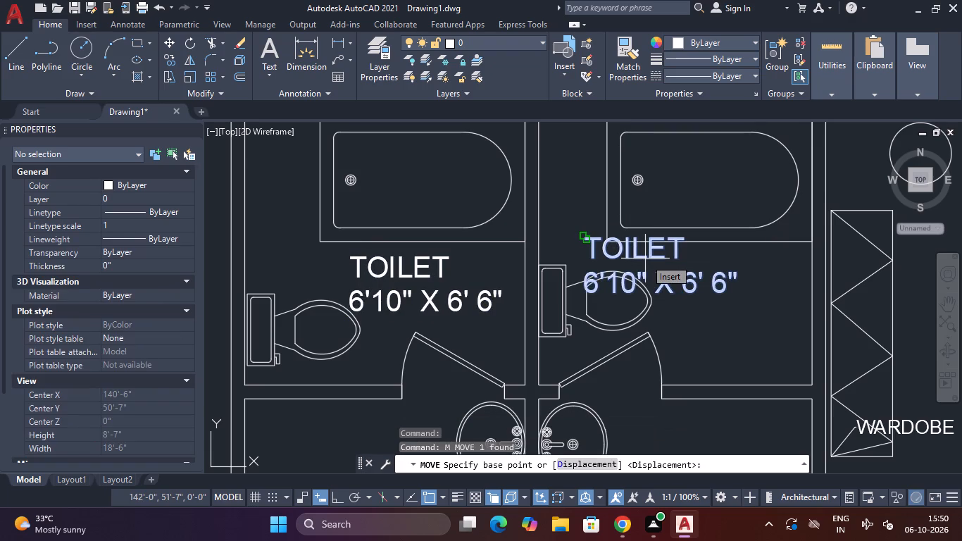
{"action": "left_click", "coordinate": [611, 273]}
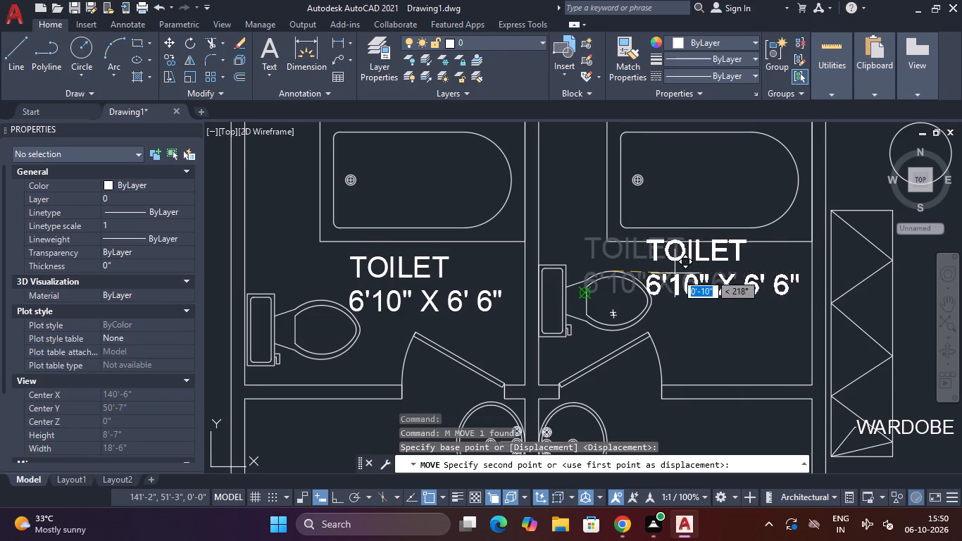
{"action": "left_click", "coordinate": [685, 289]}
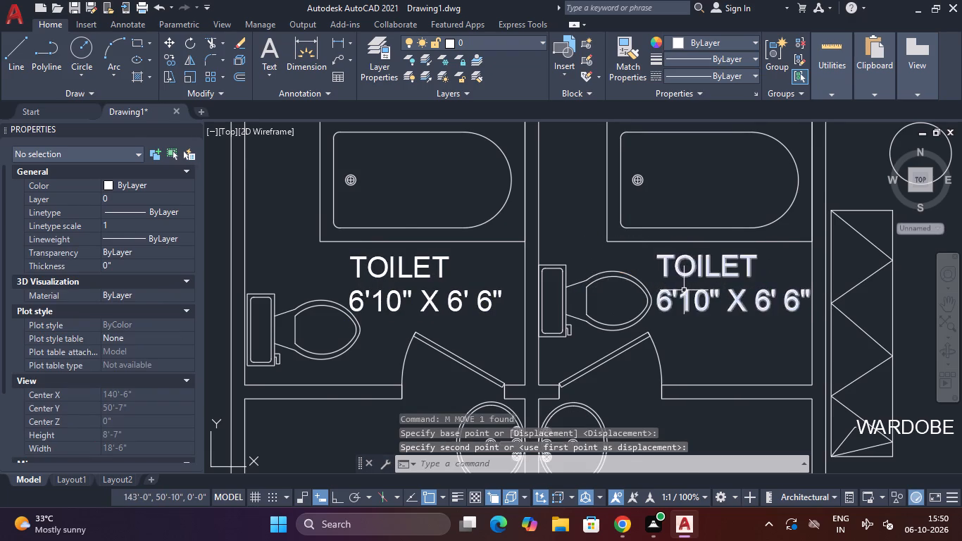
Move the MASTER BED ROOM label off the bed into the clear floor just below the foot of the bed.
{"action": "scroll", "coordinate": [680, 292], "scroll_direction": "down", "scroll_amount": 2}
{"action": "middle_click_drag", "start_coordinate": [676, 294], "coordinate": [546, 299]}
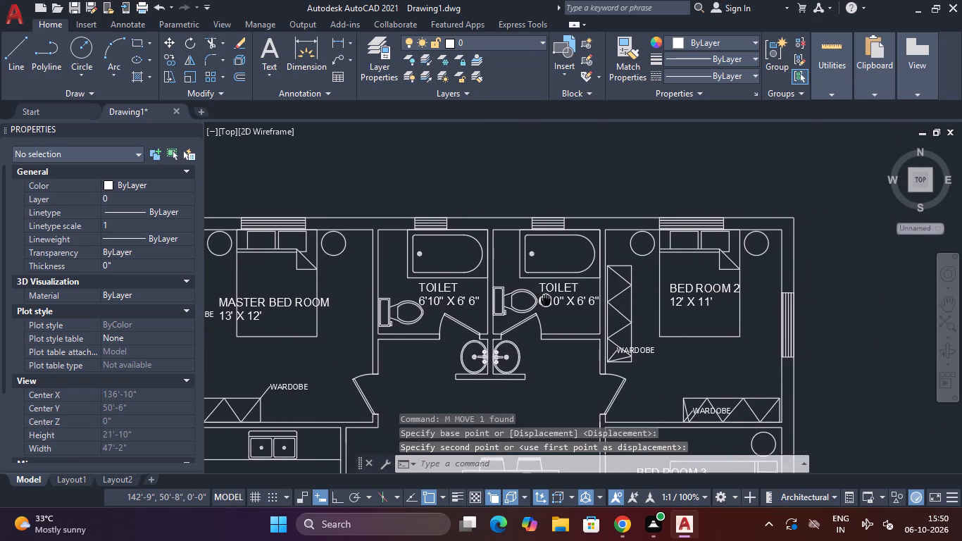
{"action": "middle_click_drag", "start_coordinate": [546, 299], "coordinate": [681, 259]}
{"action": "left_click", "coordinate": [397, 261]}
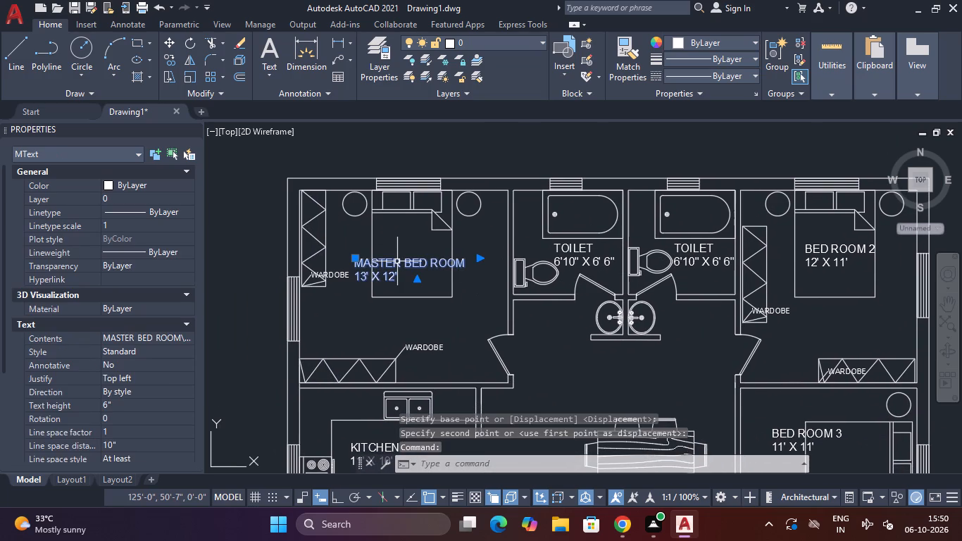
{"action": "type", "text": "M"}
{"action": "key", "text": "space"}
{"action": "left_click", "coordinate": [397, 261]}
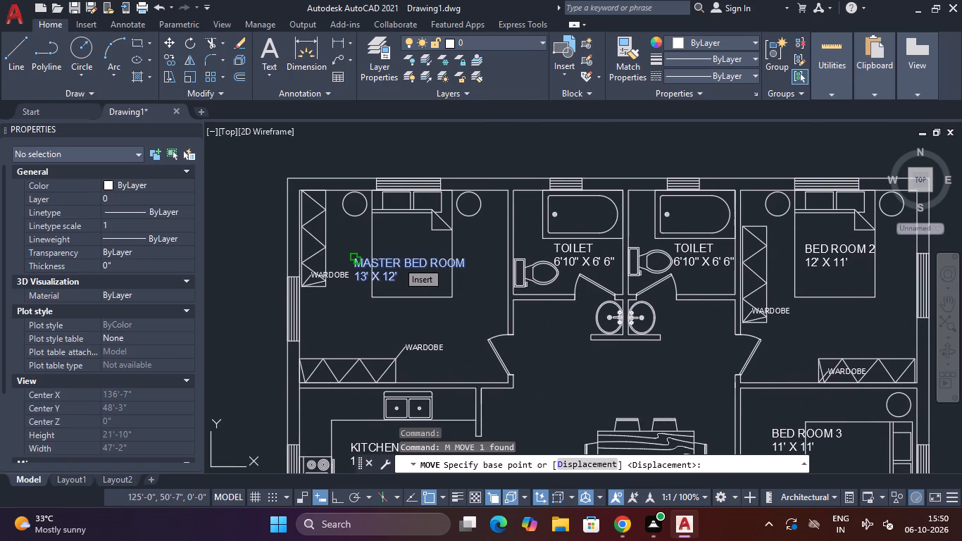
{"action": "left_click", "coordinate": [382, 268]}
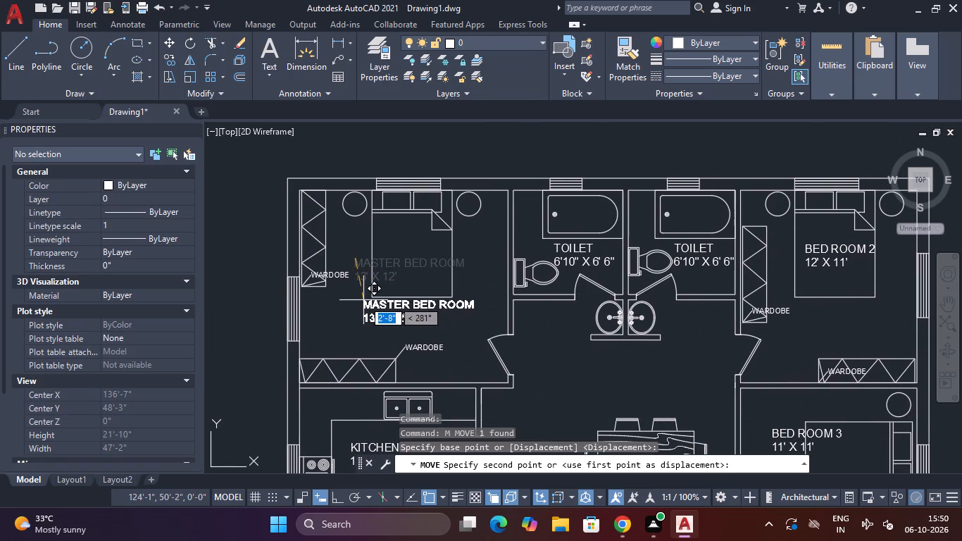
{"action": "left_click", "coordinate": [363, 304]}
Move the KITCHEN label away from the stove side, toward the middle of the kitchen floor below the sink.
{"action": "scroll", "coordinate": [413, 322], "scroll_direction": "down", "scroll_amount": 1}
{"action": "middle_click_drag", "start_coordinate": [413, 322], "coordinate": [425, 280]}
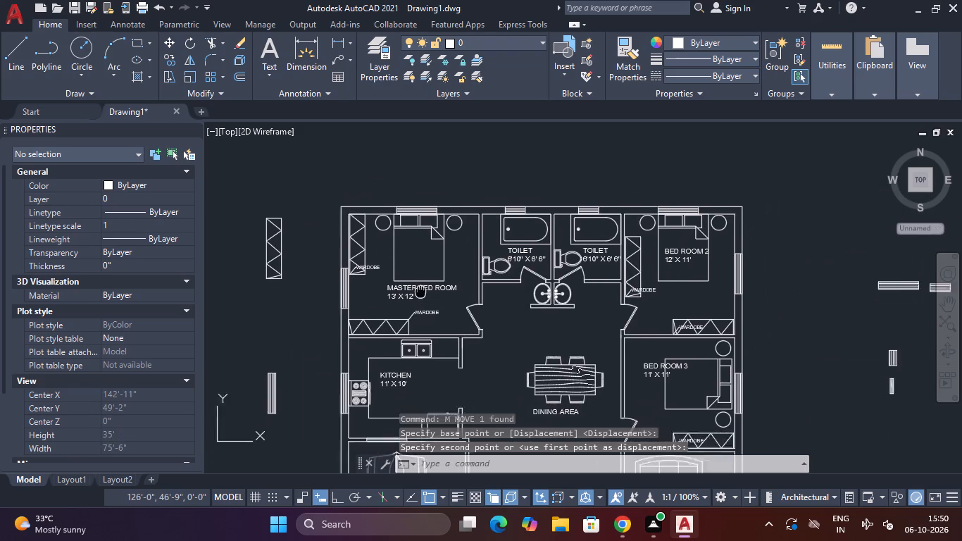
{"action": "middle_click_drag", "start_coordinate": [425, 280], "coordinate": [428, 261]}
{"action": "scroll", "coordinate": [415, 342], "scroll_direction": "up", "scroll_amount": 2}
{"action": "left_click", "coordinate": [401, 341]}
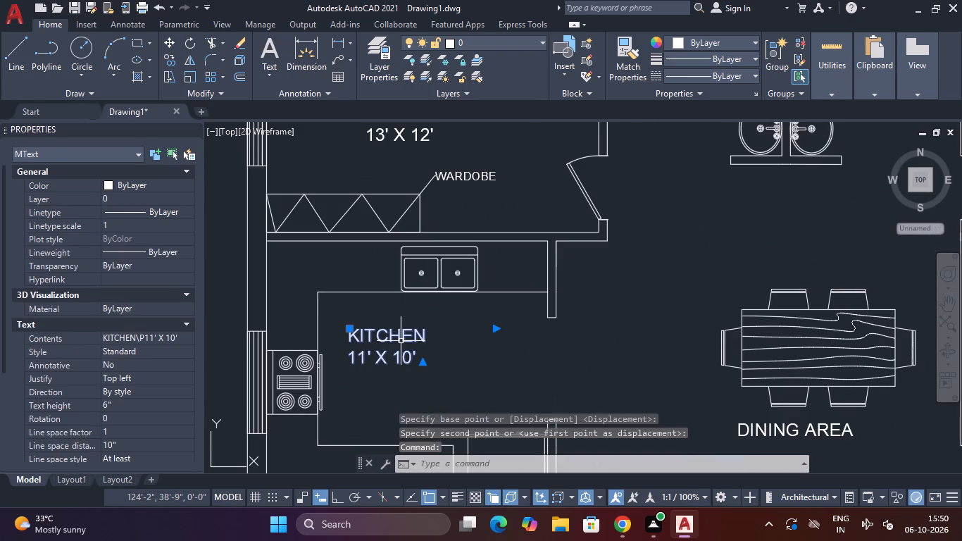
{"action": "type", "text": "MM"}
{"action": "key", "text": "space"}
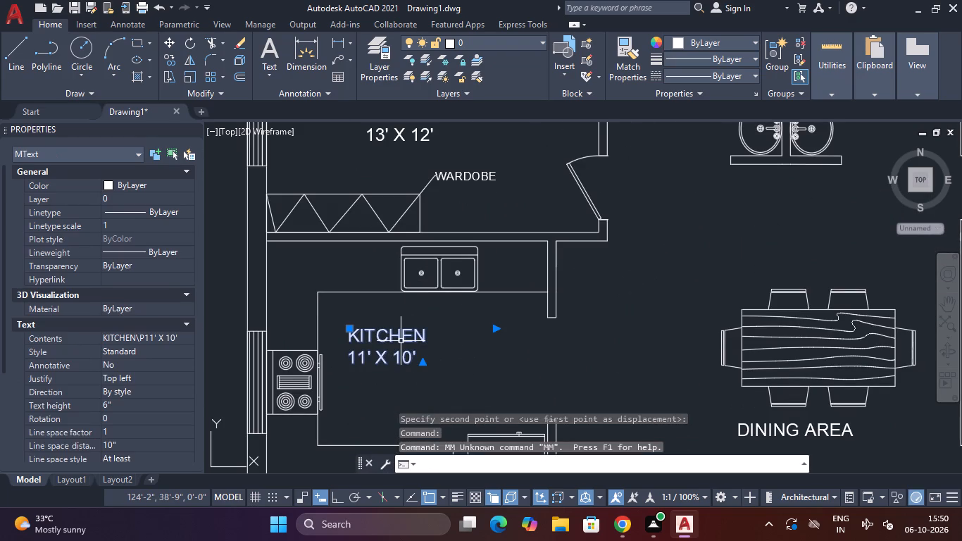
{"action": "type", "text": "M"}
{"action": "key", "text": "space"}
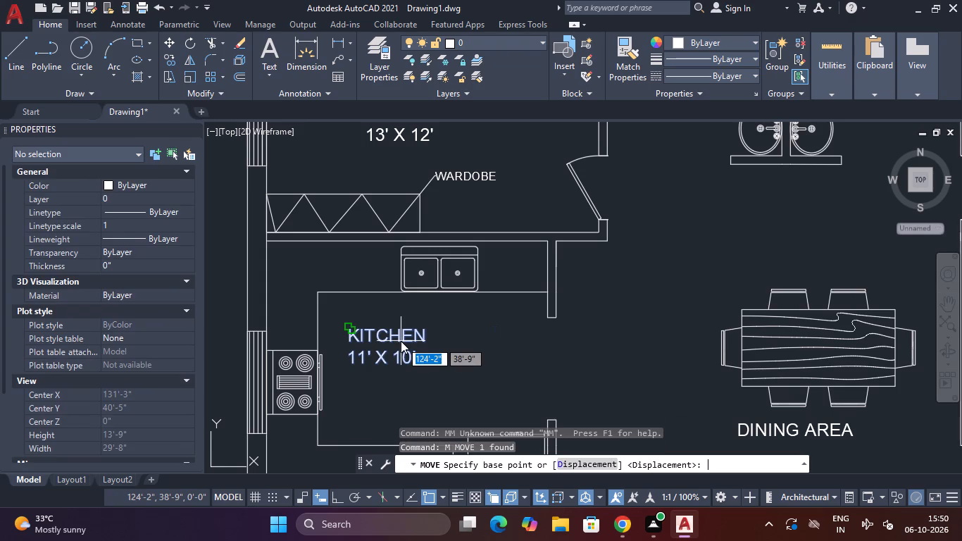
{"action": "left_click", "coordinate": [401, 341]}
{"action": "left_click", "coordinate": [385, 333]}
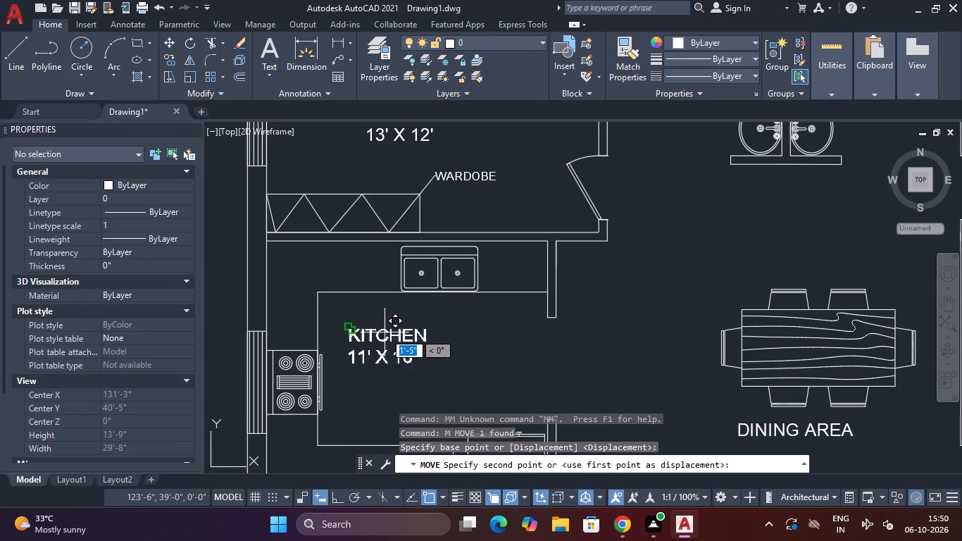
{"action": "left_click", "coordinate": [444, 341]}
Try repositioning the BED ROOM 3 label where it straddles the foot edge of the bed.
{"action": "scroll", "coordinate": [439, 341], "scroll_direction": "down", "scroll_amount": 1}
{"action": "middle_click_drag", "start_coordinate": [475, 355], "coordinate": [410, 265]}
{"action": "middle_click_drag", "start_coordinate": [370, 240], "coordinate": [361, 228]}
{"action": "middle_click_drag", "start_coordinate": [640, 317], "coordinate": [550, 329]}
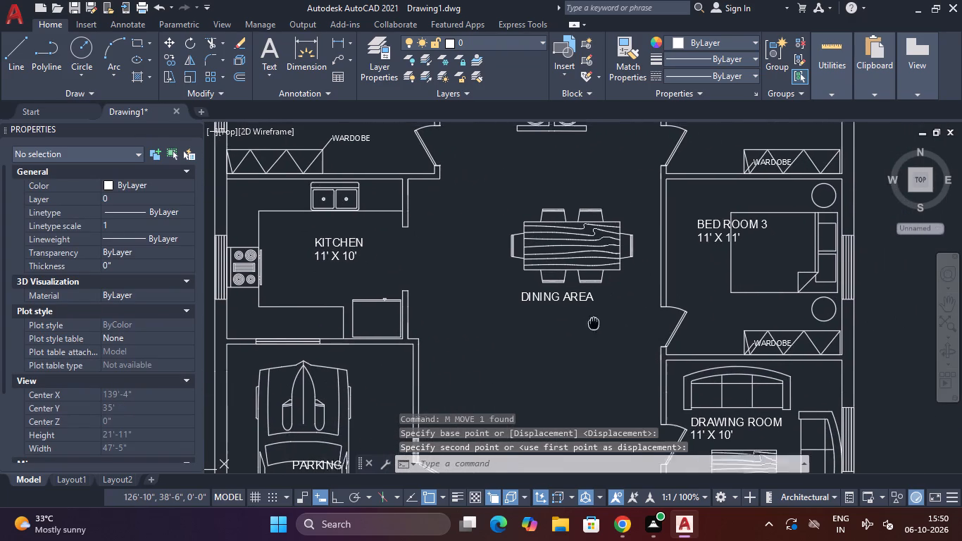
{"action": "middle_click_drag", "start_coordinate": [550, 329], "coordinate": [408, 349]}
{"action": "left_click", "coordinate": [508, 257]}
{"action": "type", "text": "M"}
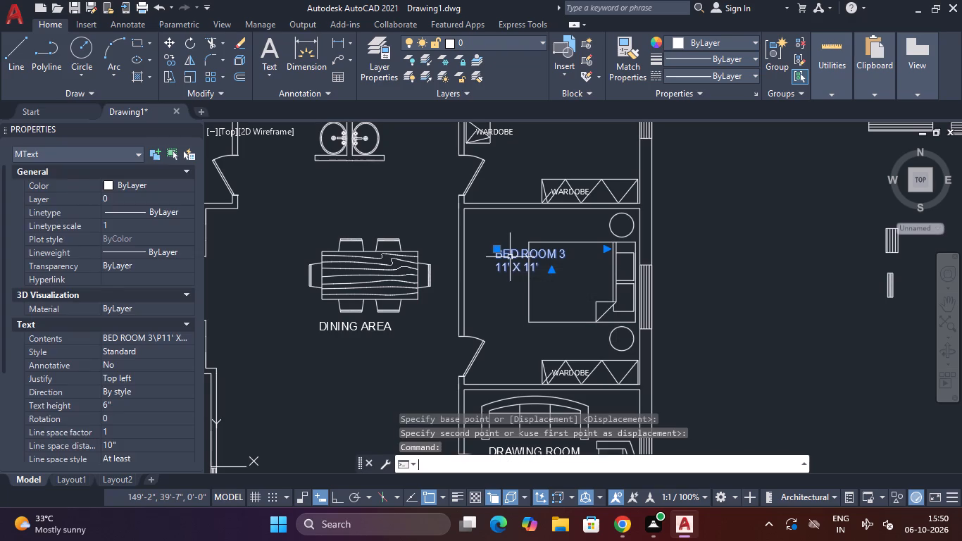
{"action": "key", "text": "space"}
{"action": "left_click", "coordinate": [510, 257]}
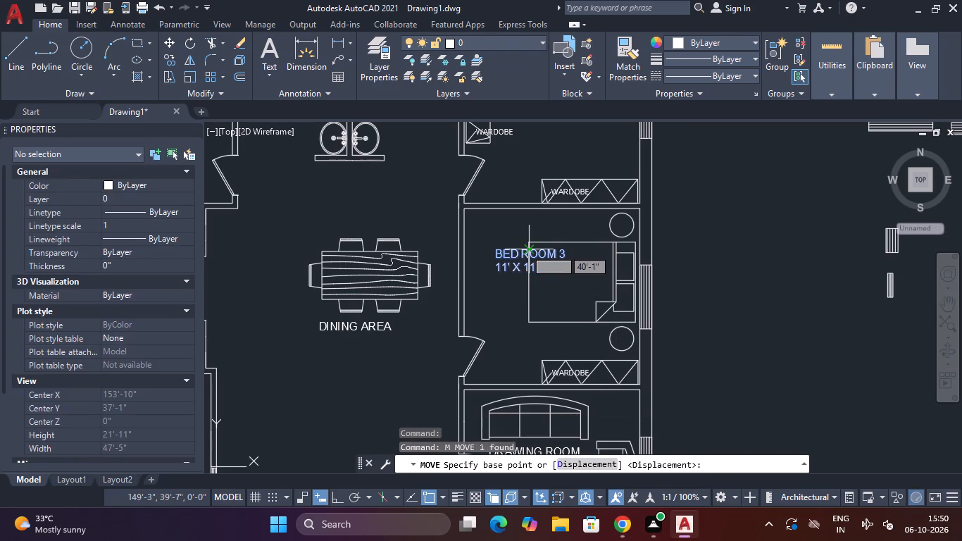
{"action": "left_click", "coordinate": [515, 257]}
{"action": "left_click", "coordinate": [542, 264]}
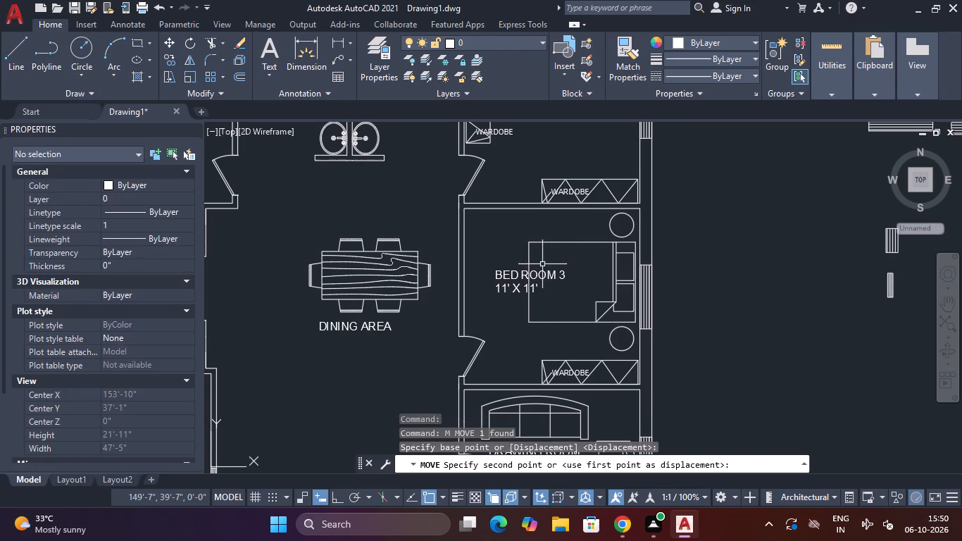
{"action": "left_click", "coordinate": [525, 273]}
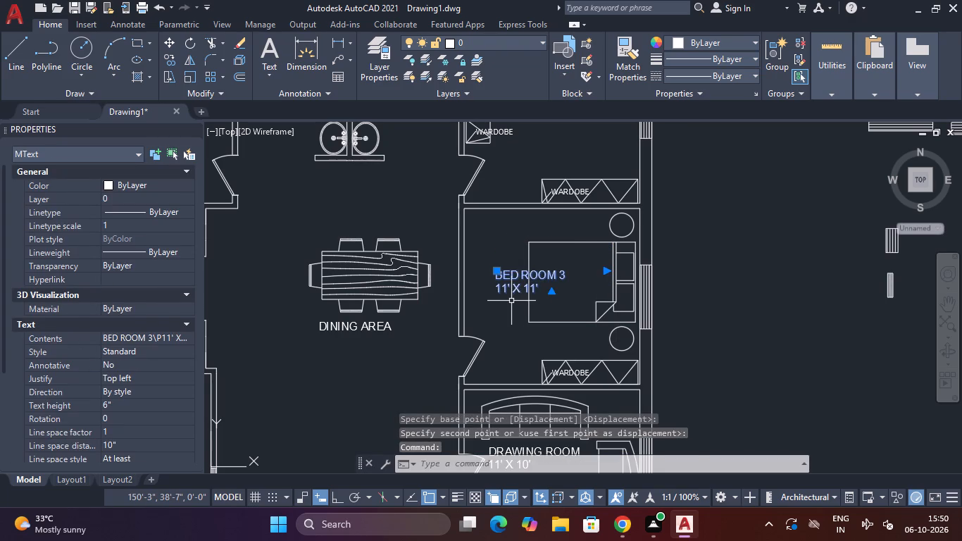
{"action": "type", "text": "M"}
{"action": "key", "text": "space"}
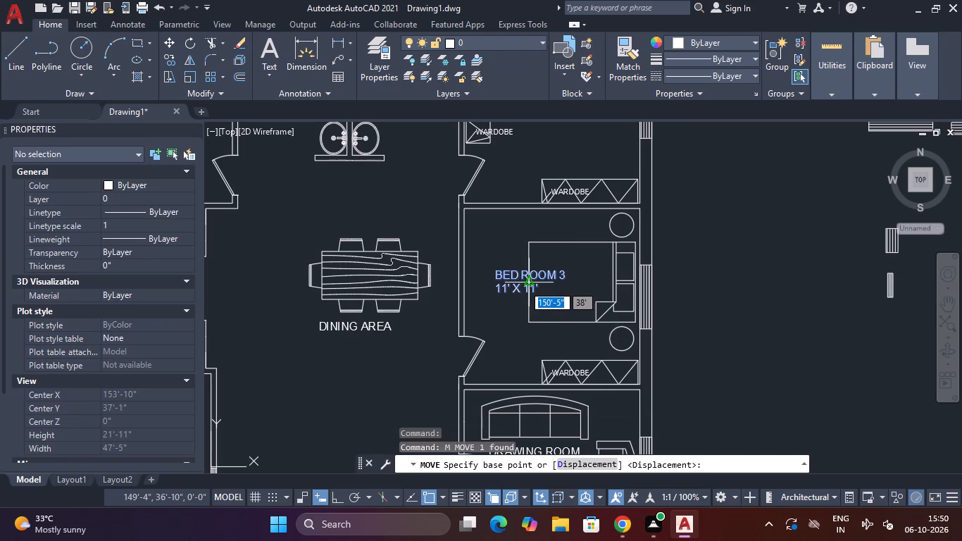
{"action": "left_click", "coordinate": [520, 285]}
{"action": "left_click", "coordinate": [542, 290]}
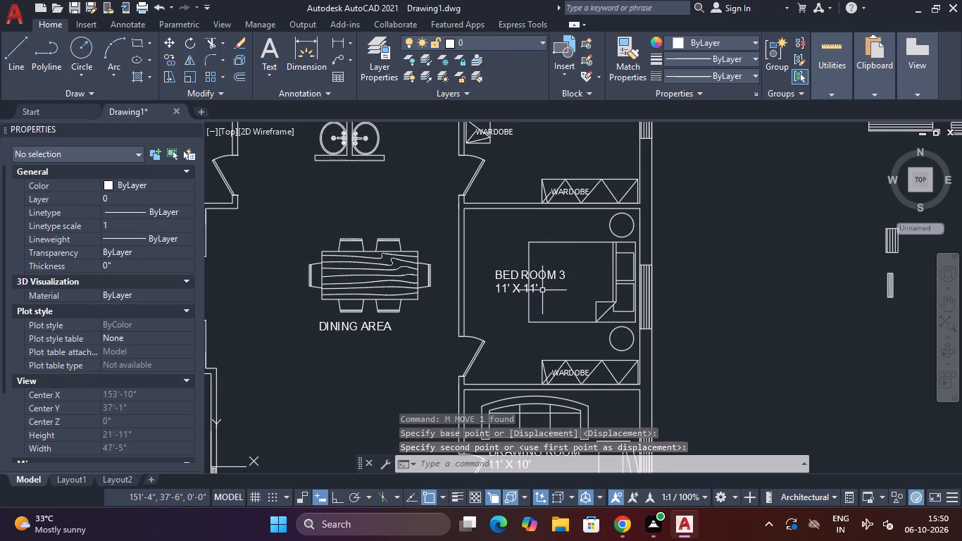
Move the BED ROOM 3 label about 3'-2" toward the head of the bed so it sits on the bed.
{"action": "left_click", "coordinate": [509, 282]}
{"action": "left_click", "coordinate": [509, 275]}
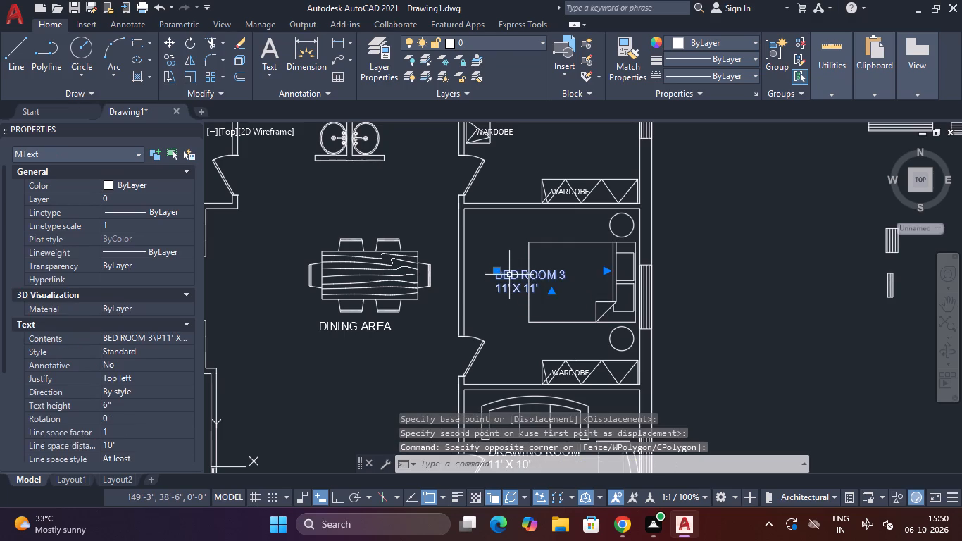
{"action": "type", "text": "M"}
{"action": "key", "text": "space"}
{"action": "left_click", "coordinate": [509, 275]}
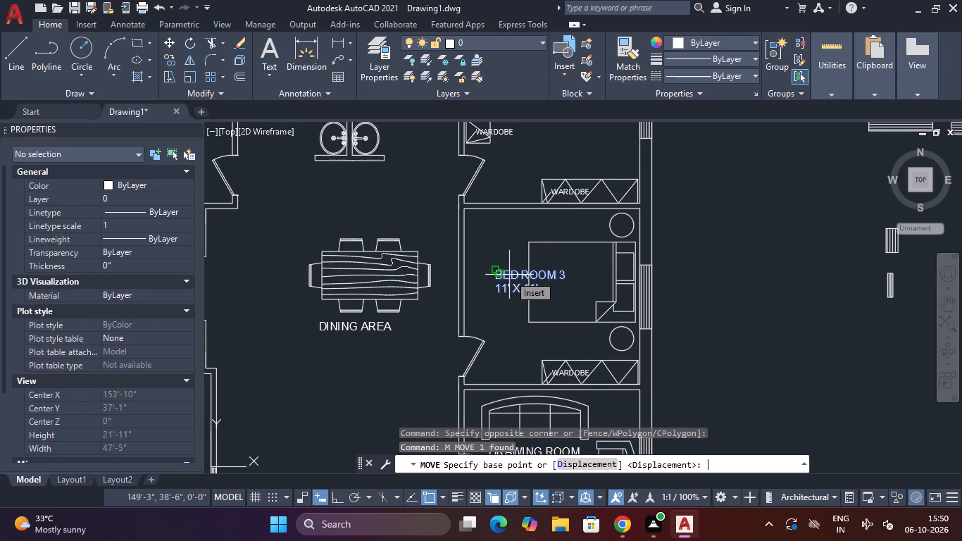
{"action": "left_click", "coordinate": [509, 275]}
{"action": "left_click", "coordinate": [545, 259]}
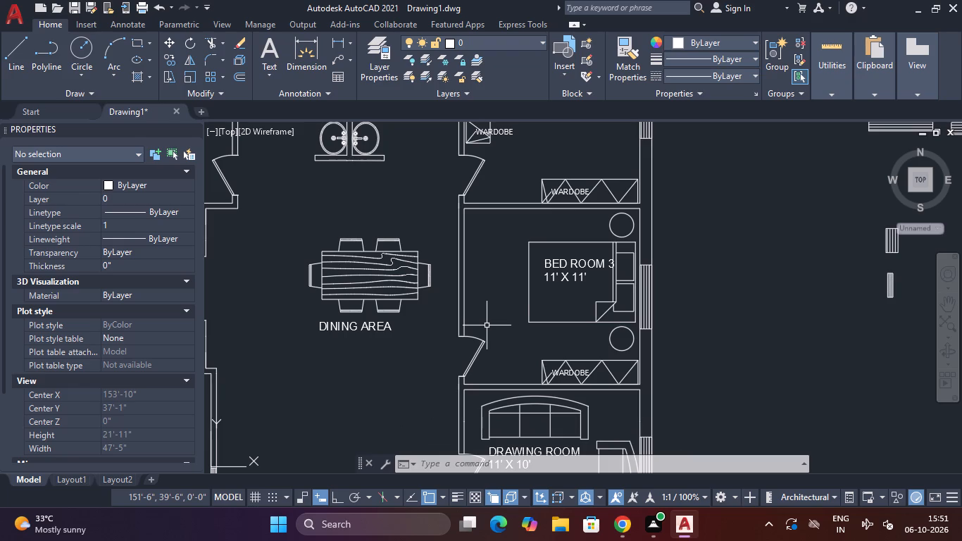
Review the room labels across the whole floor plan for placement and readability.
{"action": "scroll", "coordinate": [412, 334], "scroll_direction": "down", "scroll_amount": 2}
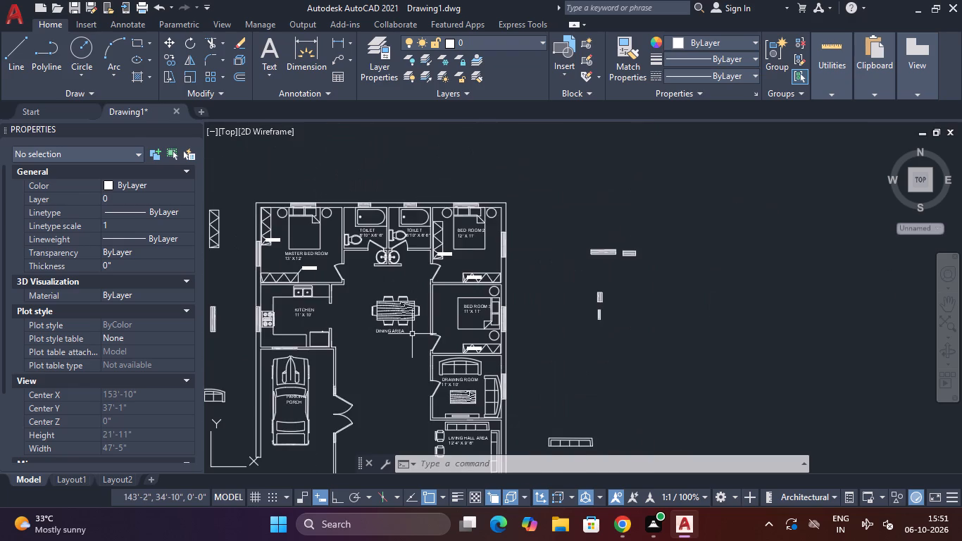
{"action": "middle_click_drag", "start_coordinate": [412, 334], "coordinate": [445, 244]}
{"action": "middle_click", "coordinate": [446, 244]}
{"action": "scroll", "coordinate": [489, 358], "scroll_direction": "up", "scroll_amount": 1}
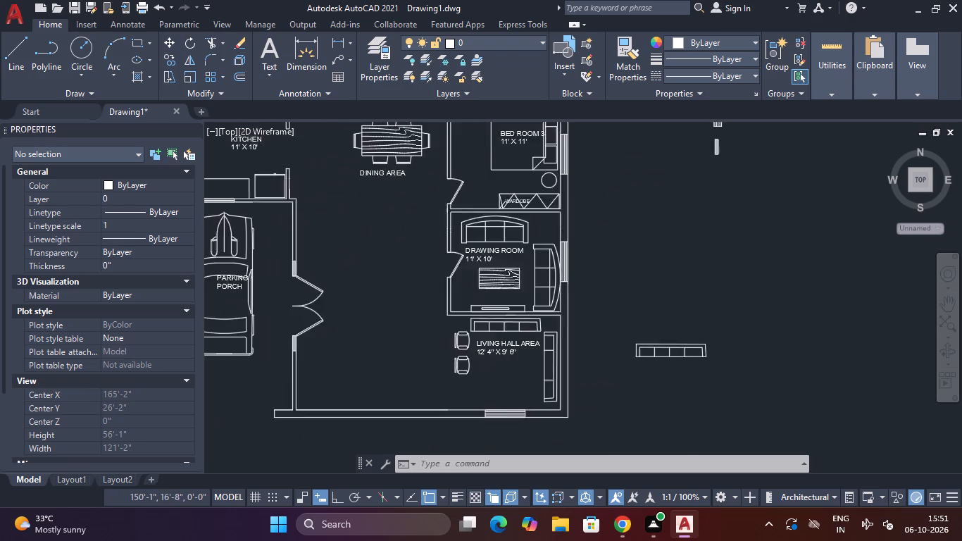
{"action": "scroll", "coordinate": [490, 357], "scroll_direction": "up", "scroll_amount": 2}
{"action": "scroll", "coordinate": [489, 355], "scroll_direction": "down", "scroll_amount": 2}
{"action": "scroll", "coordinate": [394, 344], "scroll_direction": "down", "scroll_amount": 2}
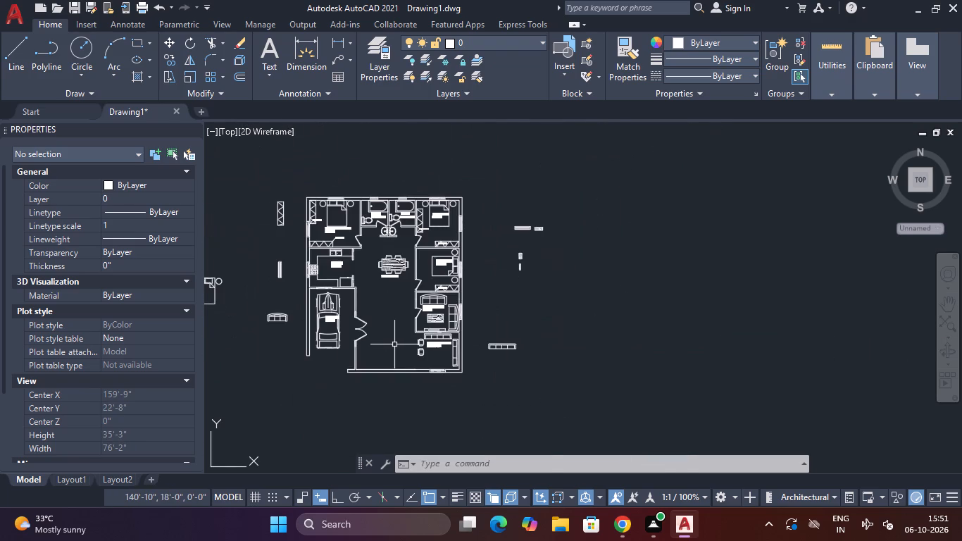
{"action": "middle_click_drag", "start_coordinate": [394, 344], "coordinate": [431, 405]}
{"action": "scroll", "coordinate": [356, 373], "scroll_direction": "up", "scroll_amount": 2}
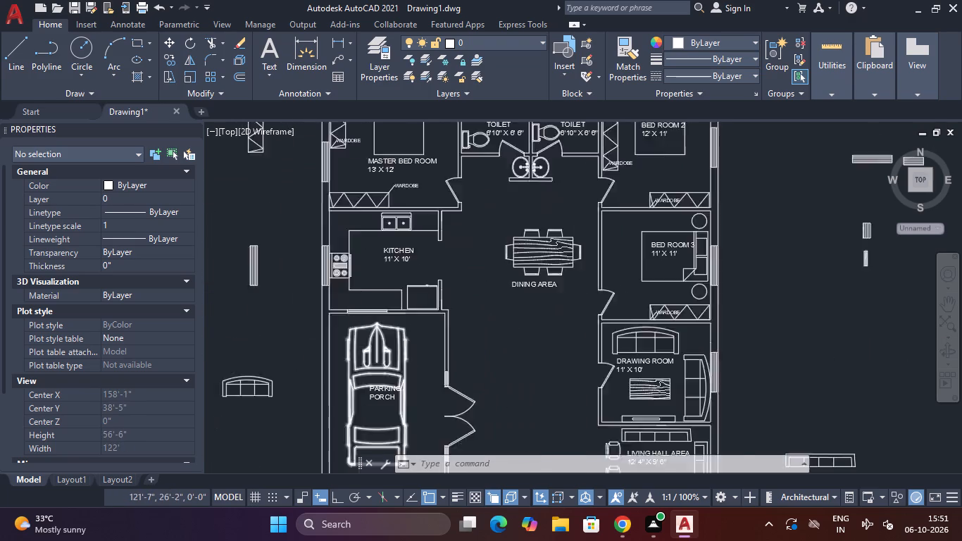
{"action": "scroll", "coordinate": [356, 377], "scroll_direction": "up", "scroll_amount": 1}
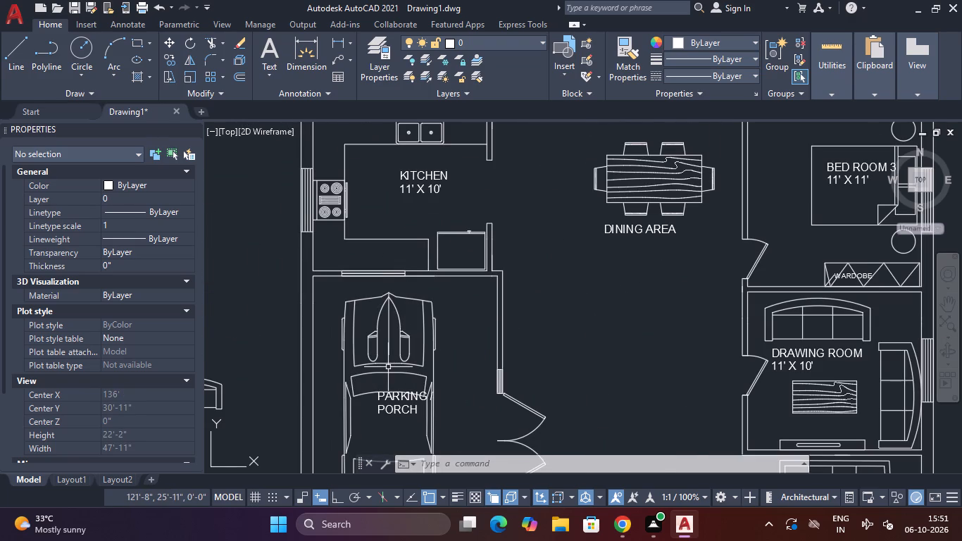
{"action": "scroll", "coordinate": [388, 367], "scroll_direction": "down", "scroll_amount": 2}
{"action": "middle_click_drag", "start_coordinate": [438, 325], "coordinate": [440, 381]}
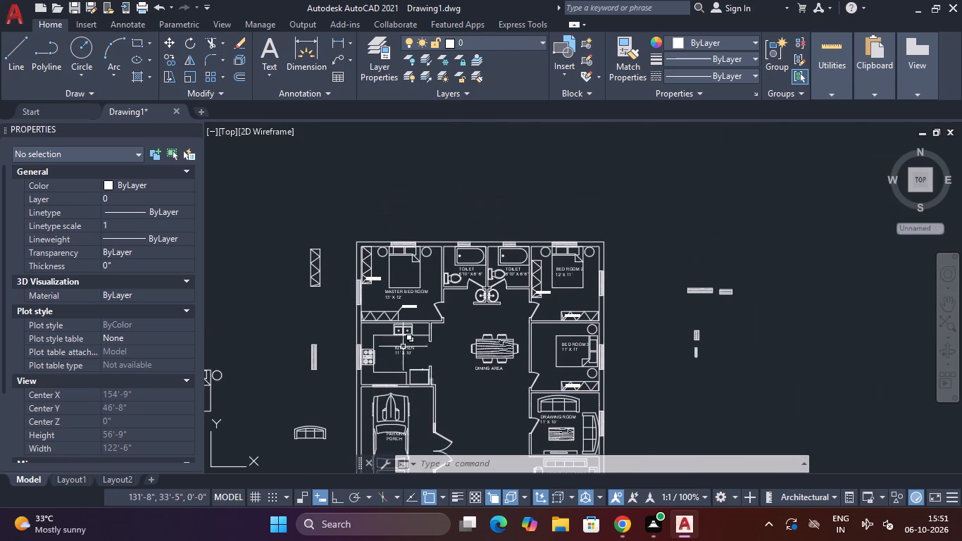
Set the KITCHEN label's text height to 8".
{"action": "scroll", "coordinate": [406, 367], "scroll_direction": "up", "scroll_amount": 3}
{"action": "left_click", "coordinate": [385, 278]}
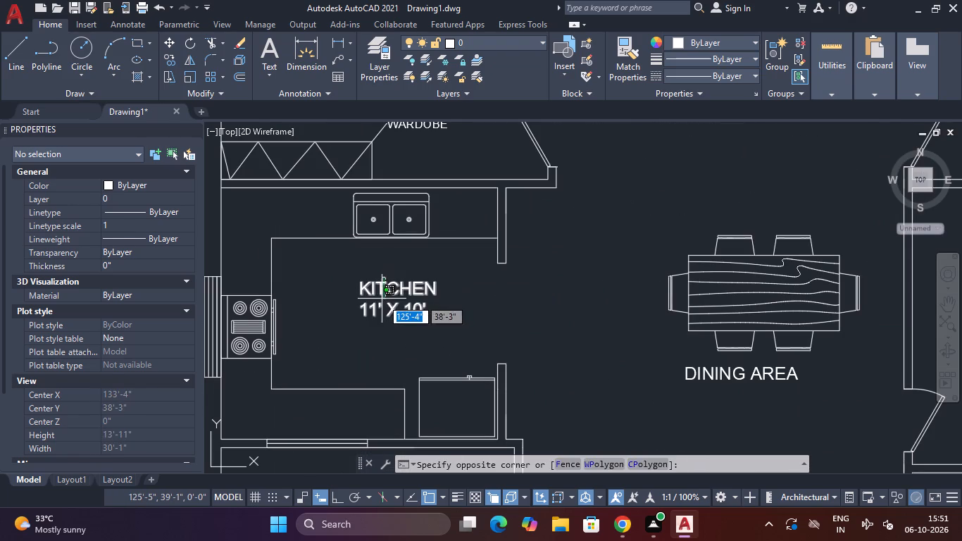
{"action": "left_click", "coordinate": [382, 299]}
{"action": "left_click", "coordinate": [382, 299]}
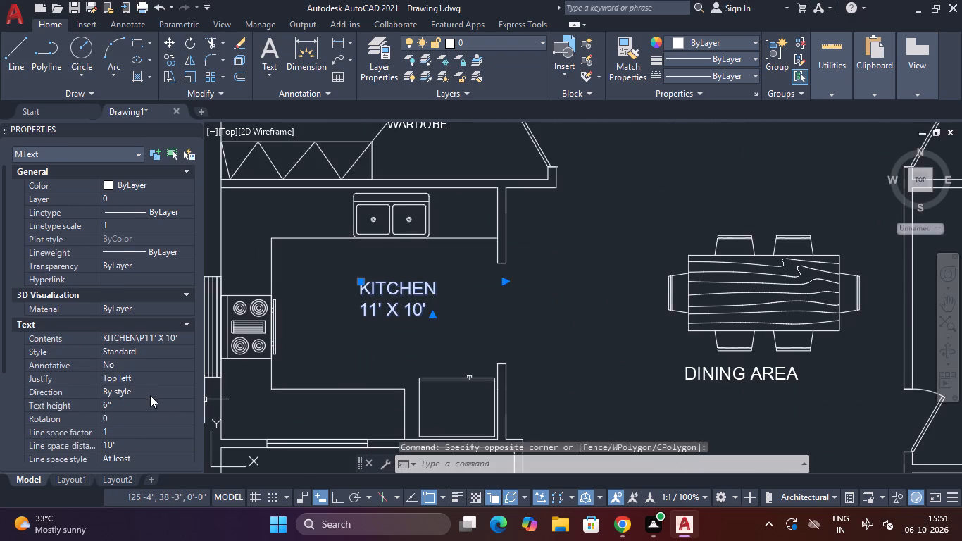
{"action": "left_click", "coordinate": [151, 402]}
{"action": "key", "text": "BackSpace"}
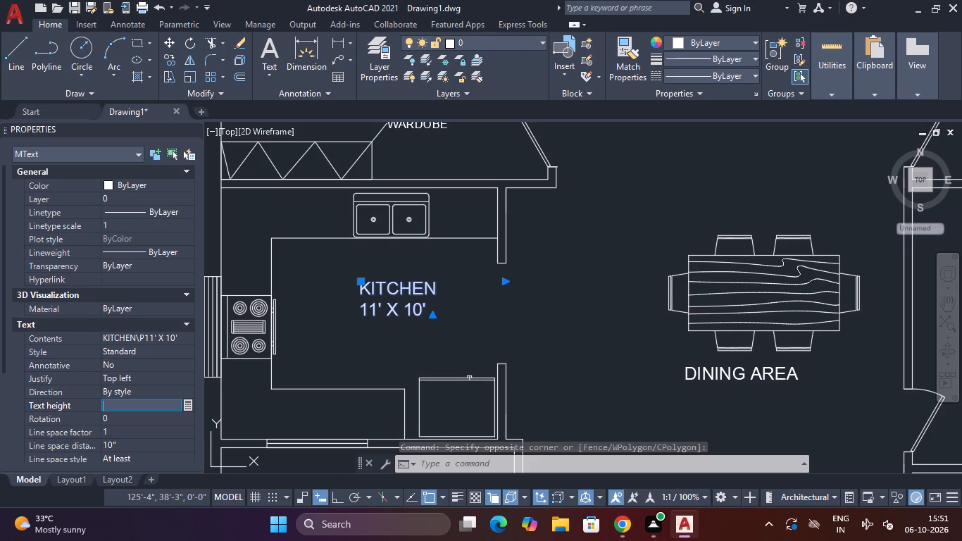
{"action": "key", "text": "8"}
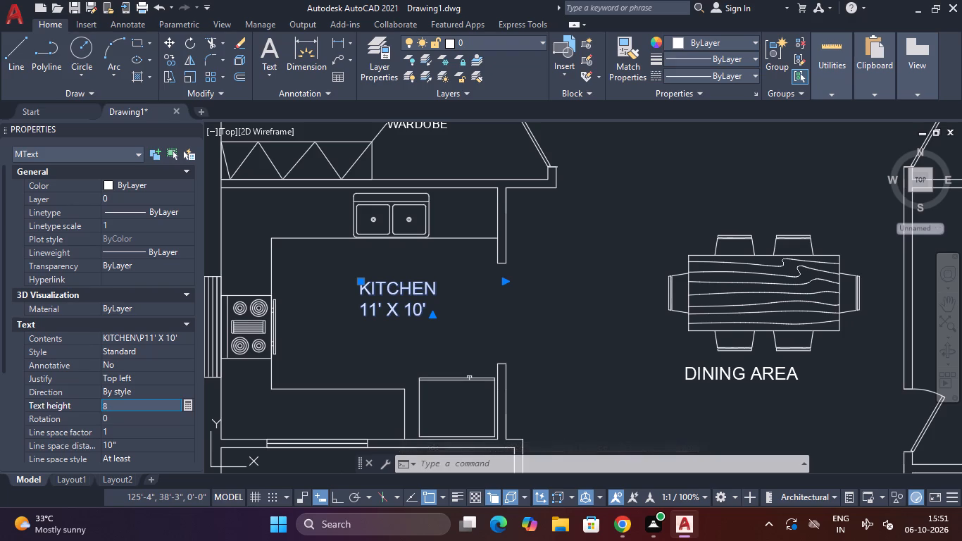
{"action": "key", "text": "shift+quotedbl"}
{"action": "key", "text": "Return"}
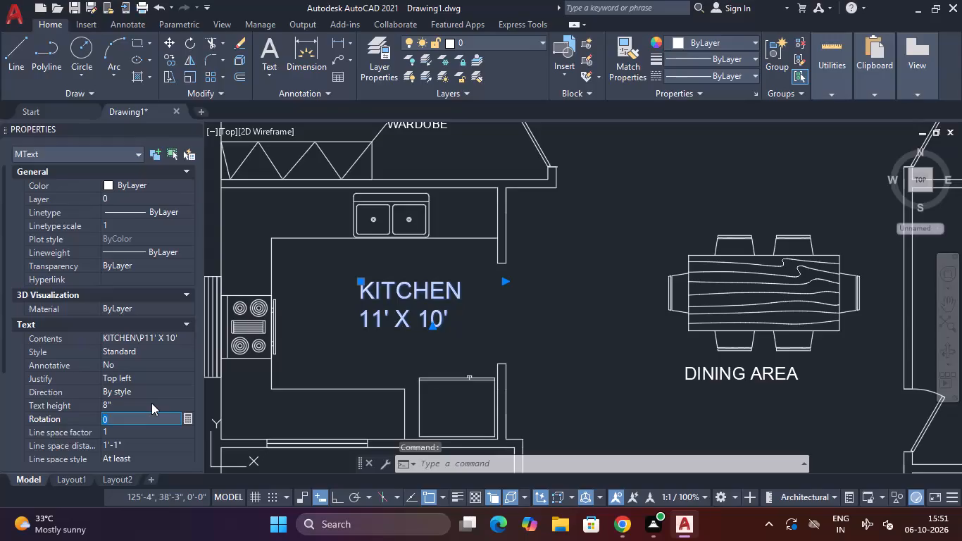
{"action": "key", "text": "Escape"}
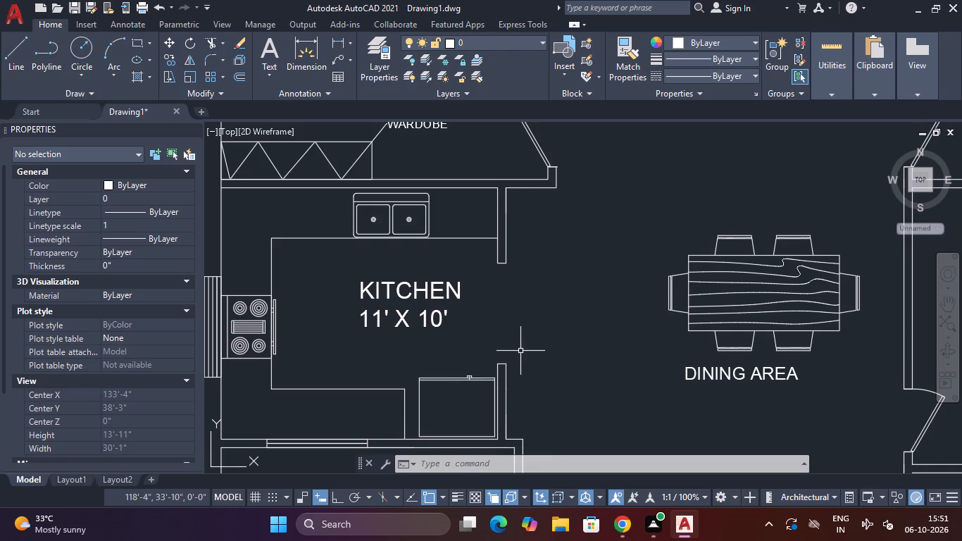
Set the text height of the DINING AREA label below the dining table to 7".
{"action": "scroll", "coordinate": [570, 347], "scroll_direction": "down", "scroll_amount": 3}
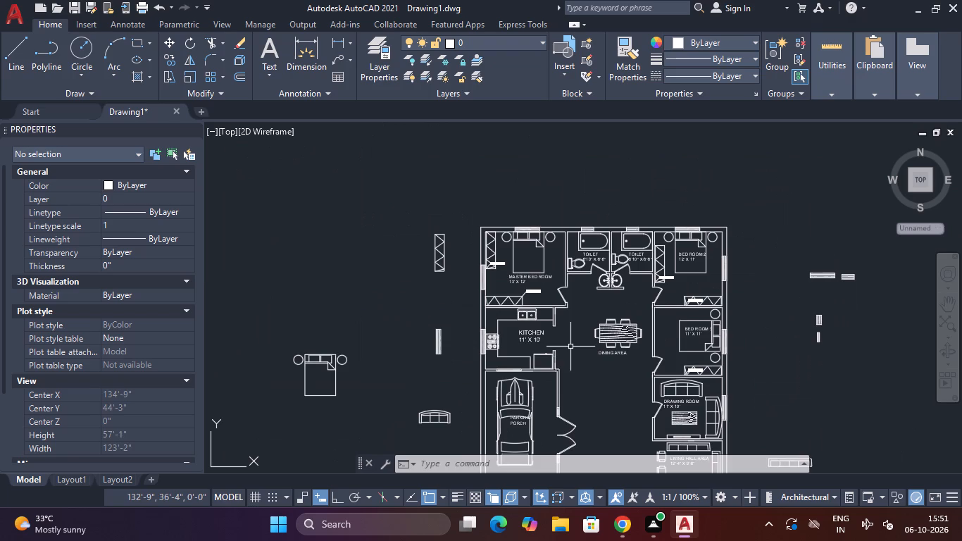
{"action": "middle_click_drag", "start_coordinate": [570, 347], "coordinate": [553, 289]}
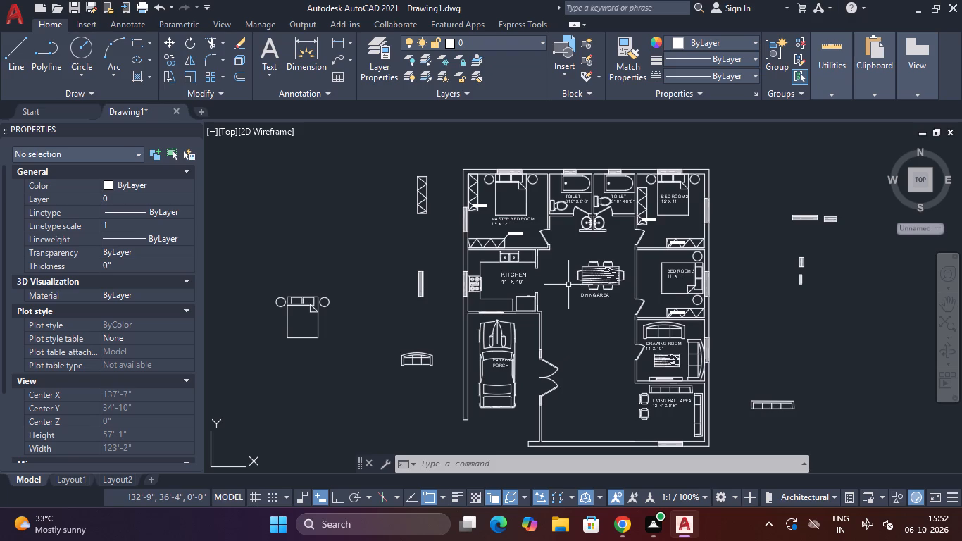
{"action": "scroll", "coordinate": [495, 286], "scroll_direction": "up", "scroll_amount": 1}
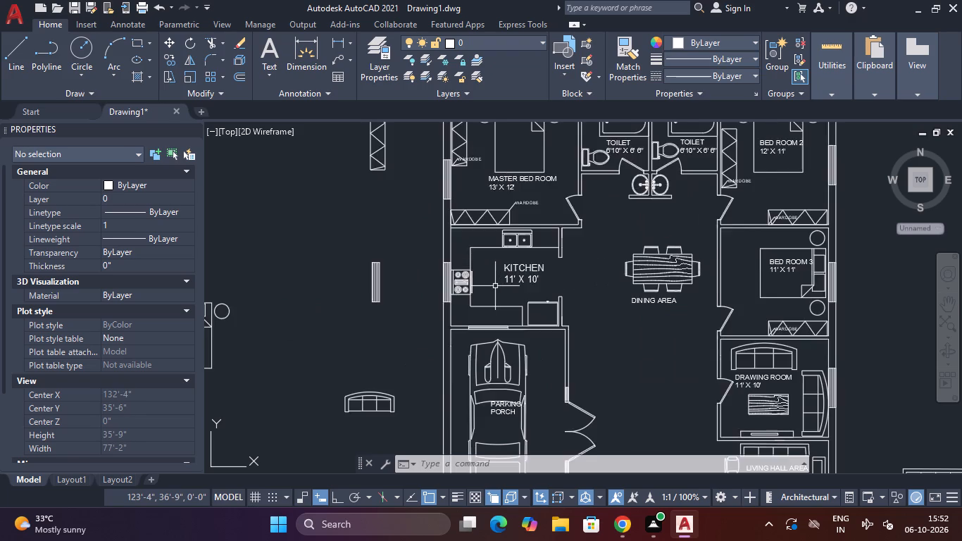
{"action": "scroll", "coordinate": [495, 286], "scroll_direction": "up", "scroll_amount": 2}
{"action": "scroll", "coordinate": [495, 286], "scroll_direction": "down", "scroll_amount": 3}
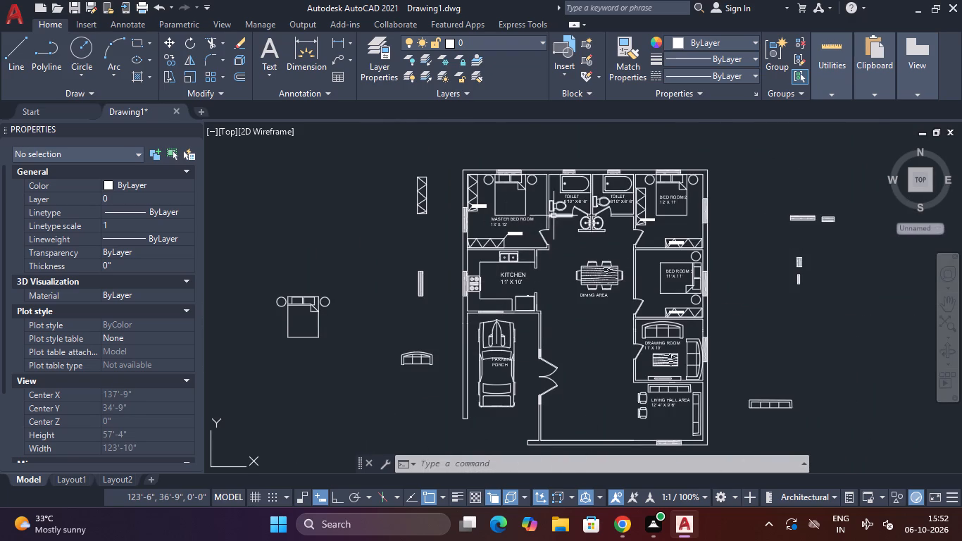
{"action": "scroll", "coordinate": [591, 299], "scroll_direction": "up", "scroll_amount": 4}
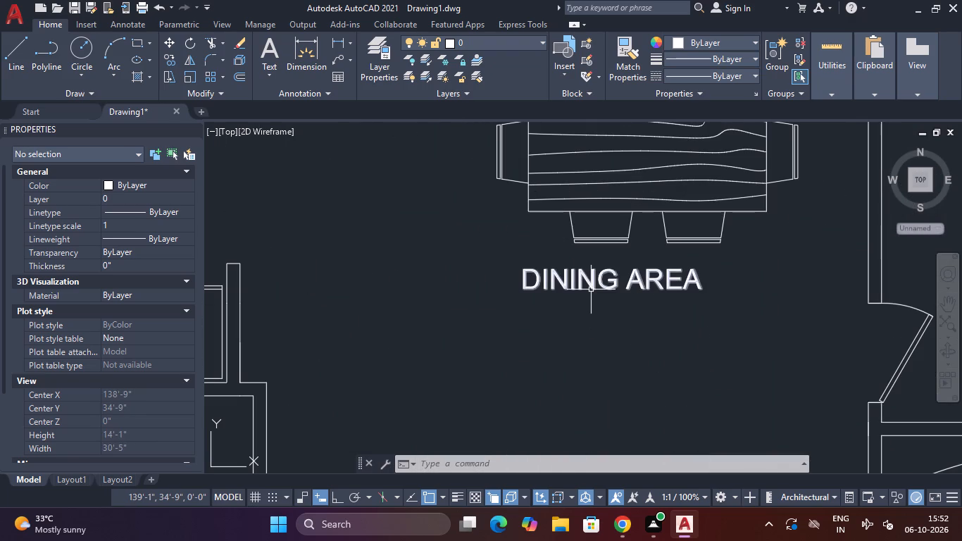
{"action": "left_click", "coordinate": [608, 261]}
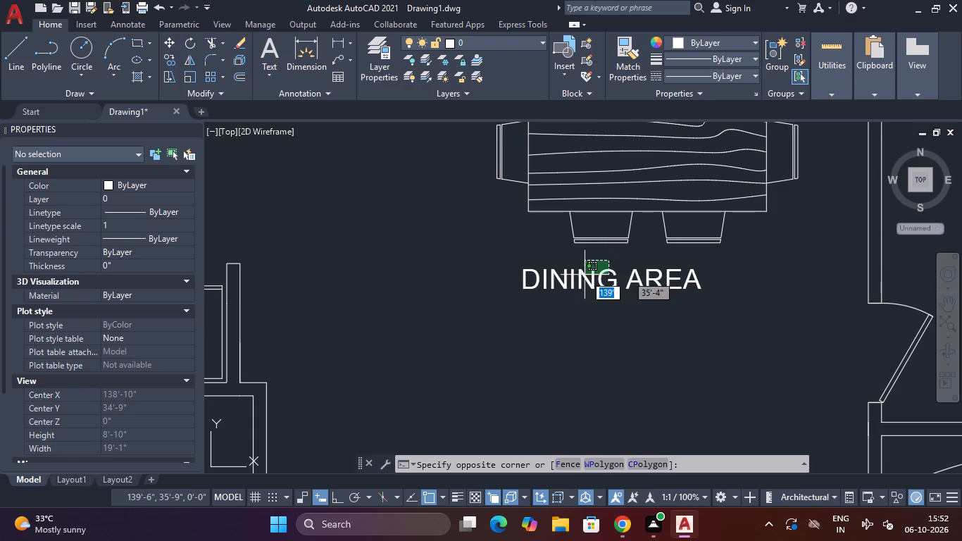
{"action": "left_click", "coordinate": [568, 290]}
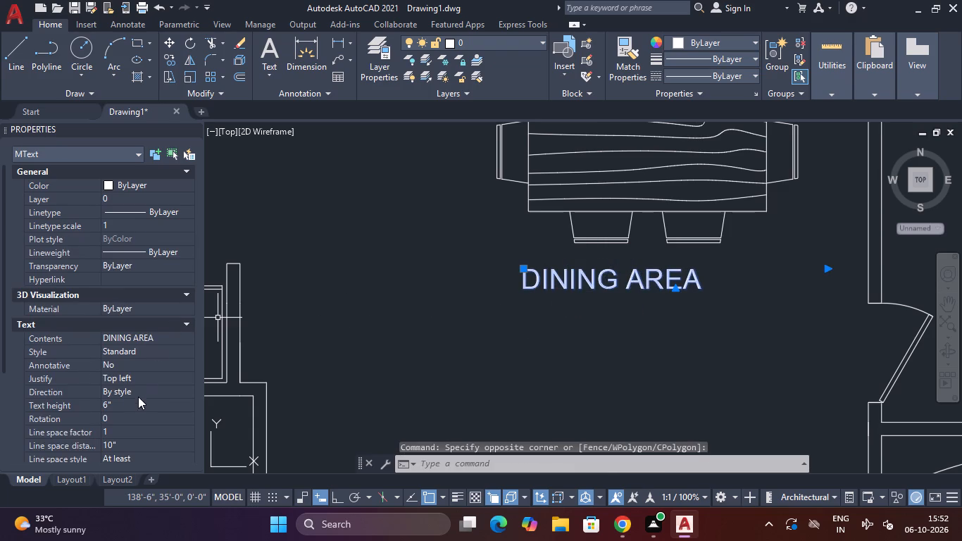
{"action": "left_click", "coordinate": [138, 401]}
{"action": "key", "text": "BackSpace"}
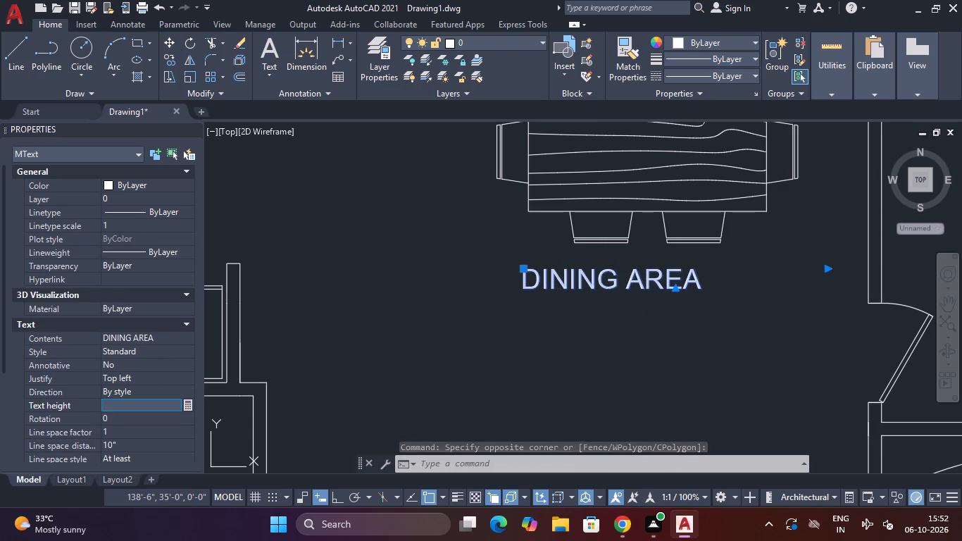
{"action": "type", "text": "7\""}
{"action": "key", "text": "Return"}
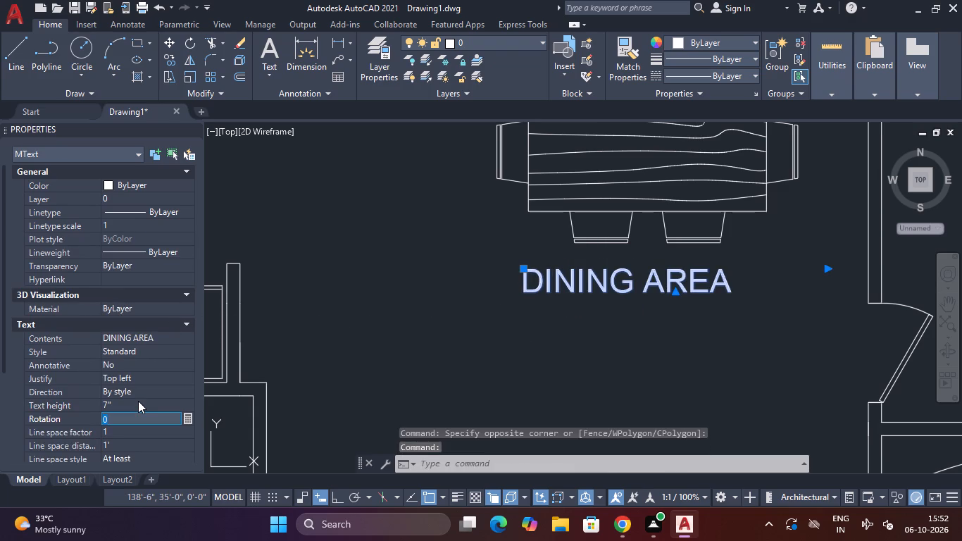
{"action": "scroll", "coordinate": [137, 401], "scroll_direction": "down", "scroll_amount": 2}
{"action": "key", "text": "Escape"}
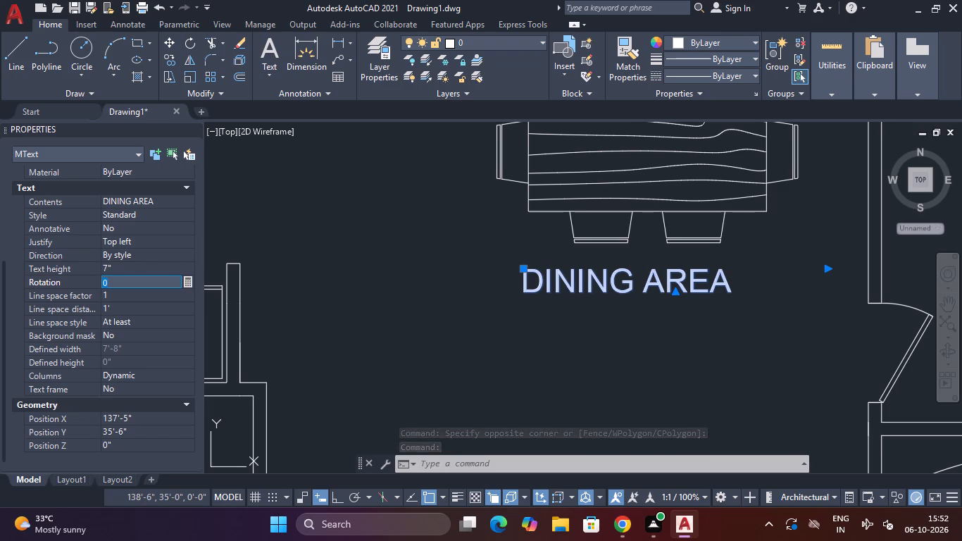
{"action": "key", "text": "Escape"}
{"action": "key", "text": "Escape"}
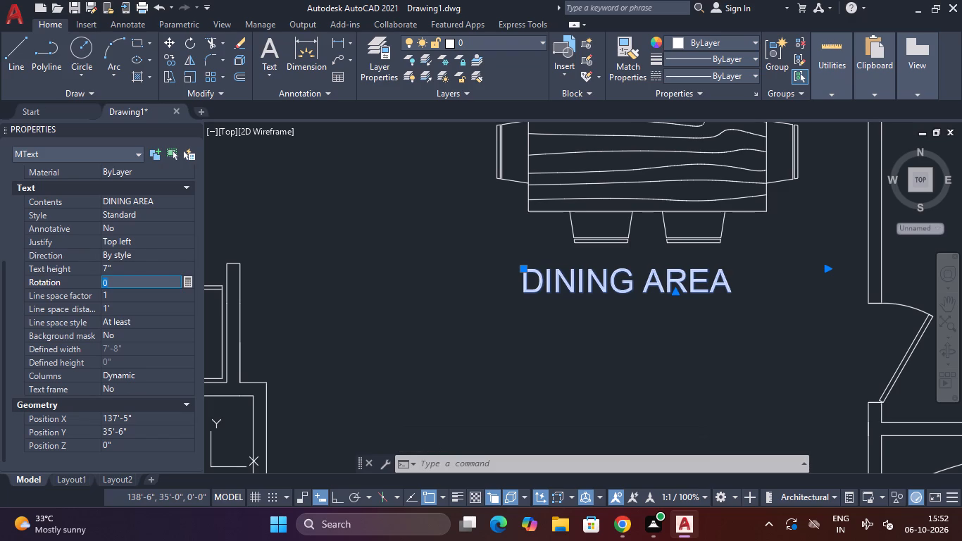
Set the lower leaf of the double entrance door beside the parking porch to Open 90º.
{"action": "key", "text": "Escape"}
{"action": "key", "text": "Escape"}
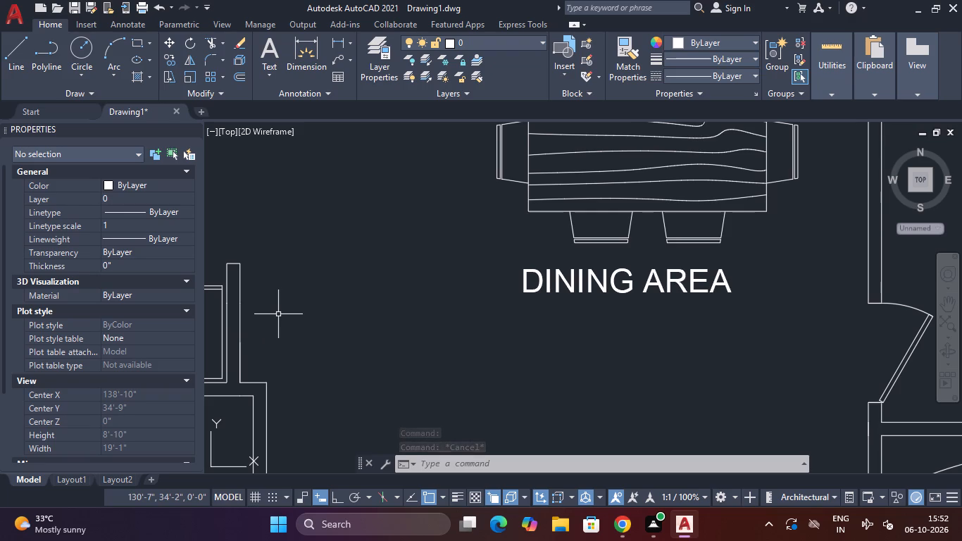
{"action": "scroll", "coordinate": [274, 316], "scroll_direction": "down", "scroll_amount": 4}
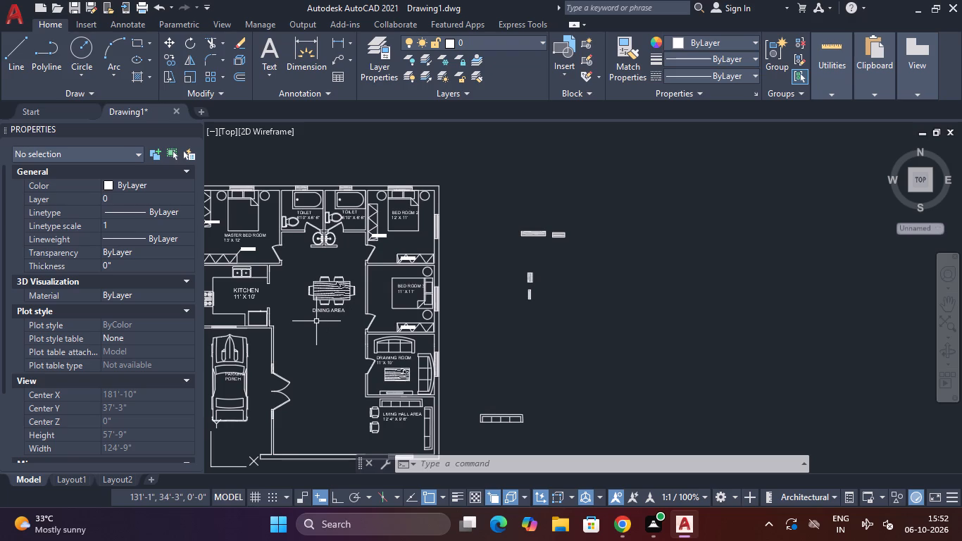
{"action": "middle_click_drag", "start_coordinate": [356, 380], "coordinate": [367, 298]}
{"action": "scroll", "coordinate": [277, 324], "scroll_direction": "up", "scroll_amount": 2}
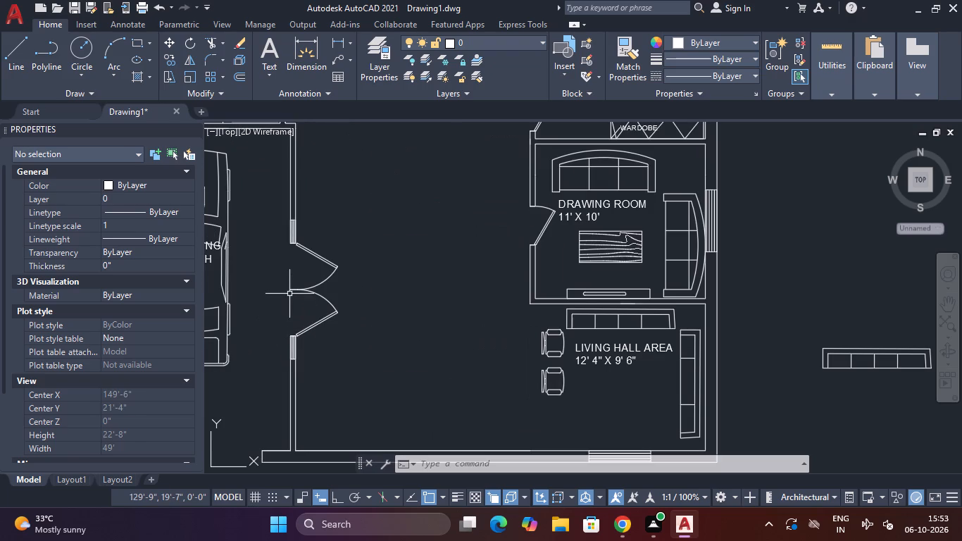
{"action": "left_click", "coordinate": [325, 316]}
{"action": "scroll", "coordinate": [289, 335], "scroll_direction": "up", "scroll_amount": 2}
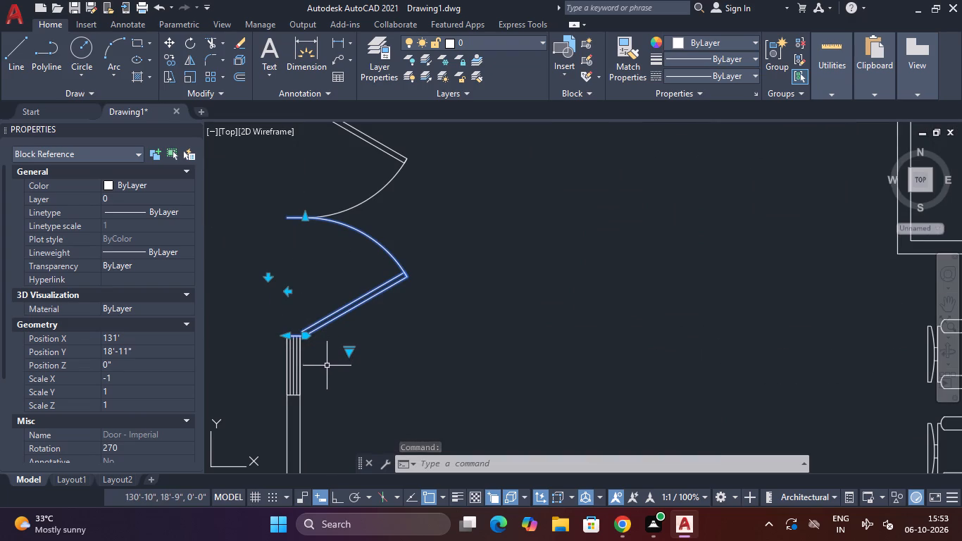
{"action": "left_click", "coordinate": [349, 352]}
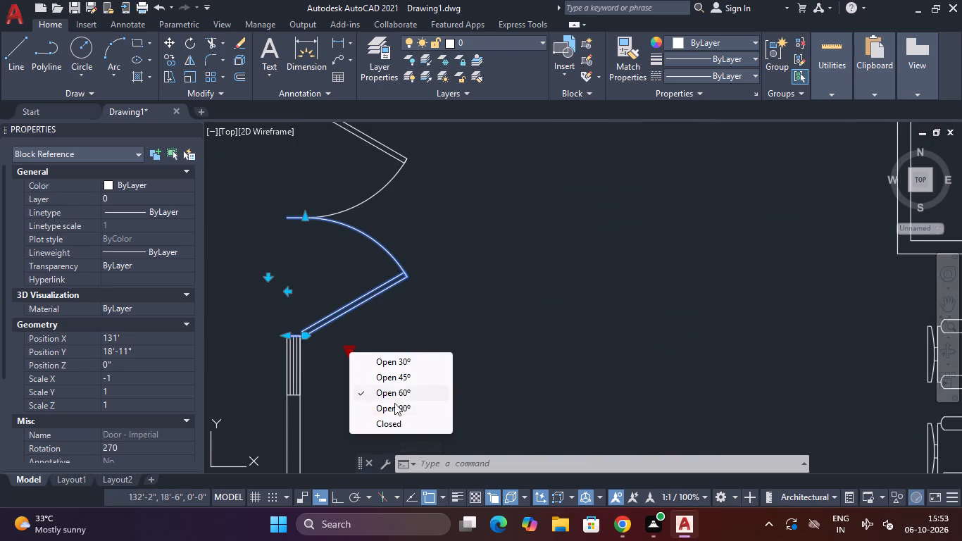
{"action": "left_click", "coordinate": [396, 407]}
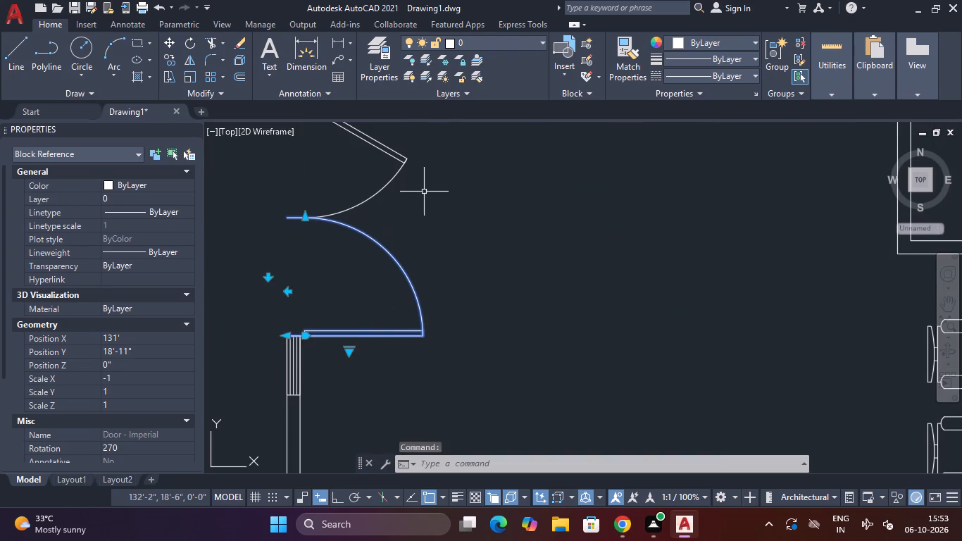
{"action": "middle_click_drag", "start_coordinate": [425, 204], "coordinate": [424, 304]}
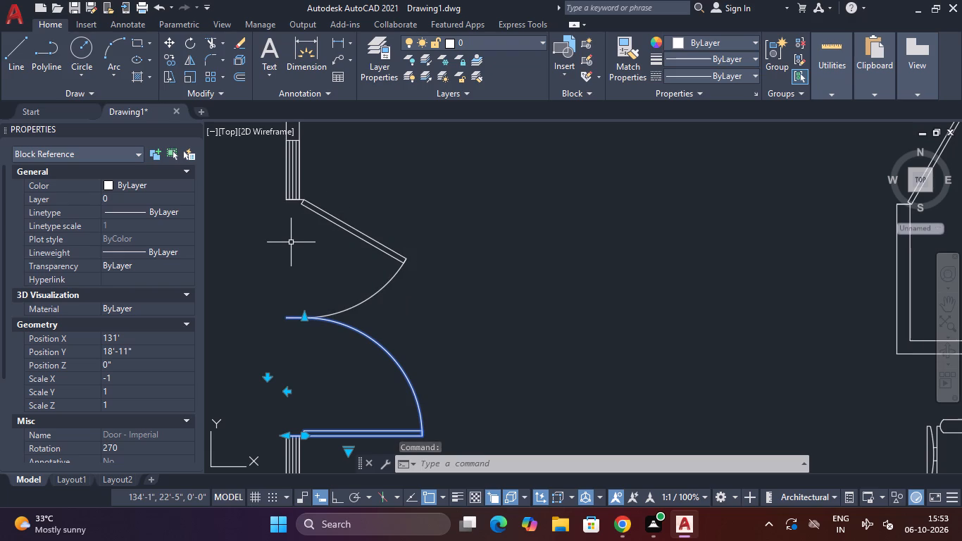
{"action": "key", "text": "Escape"}
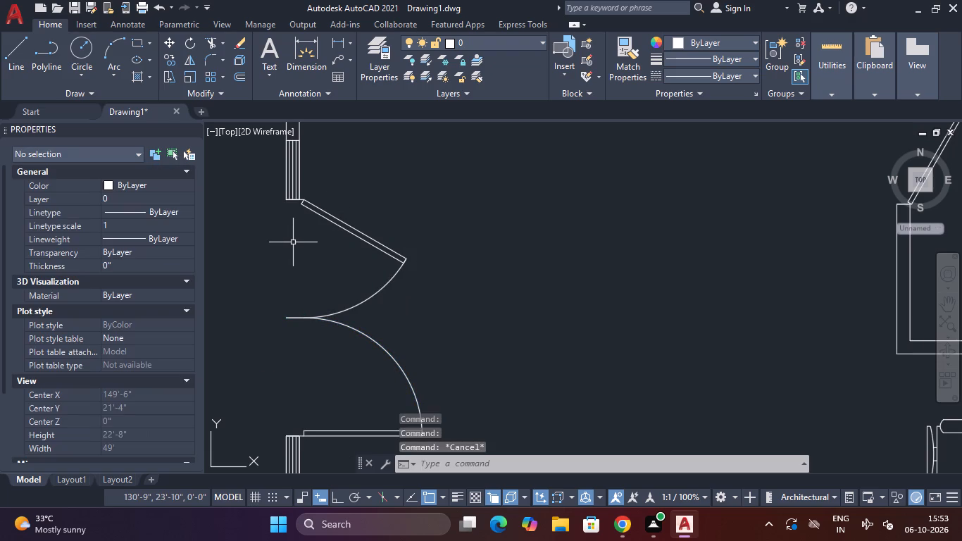
Set the upper leaf of the double entrance door beside the parking porch to Open 90º.
{"action": "left_click", "coordinate": [344, 220]}
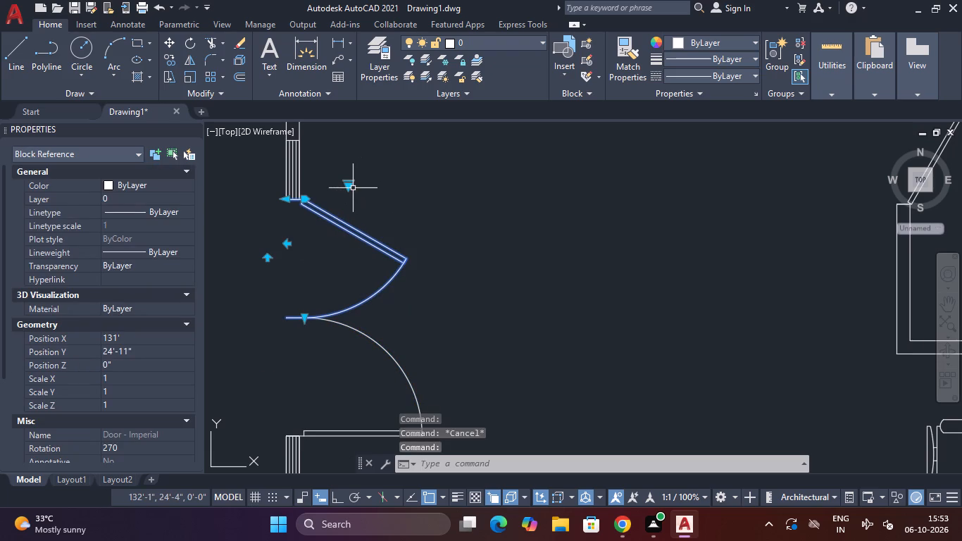
{"action": "left_click", "coordinate": [349, 186]}
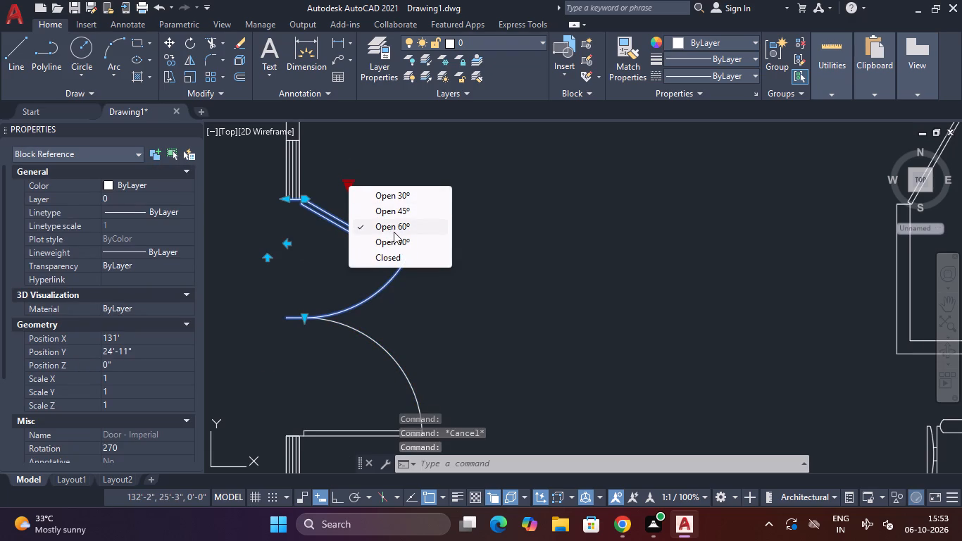
{"action": "left_click", "coordinate": [397, 237]}
{"action": "scroll", "coordinate": [416, 236], "scroll_direction": "down", "scroll_amount": 3}
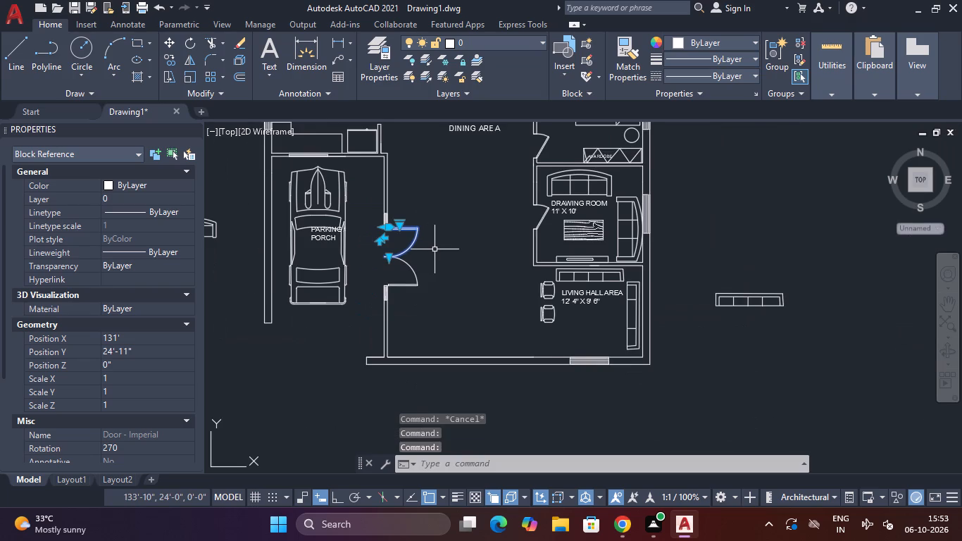
{"action": "middle_click_drag", "start_coordinate": [435, 249], "coordinate": [444, 229]}
{"action": "key", "text": "Escape"}
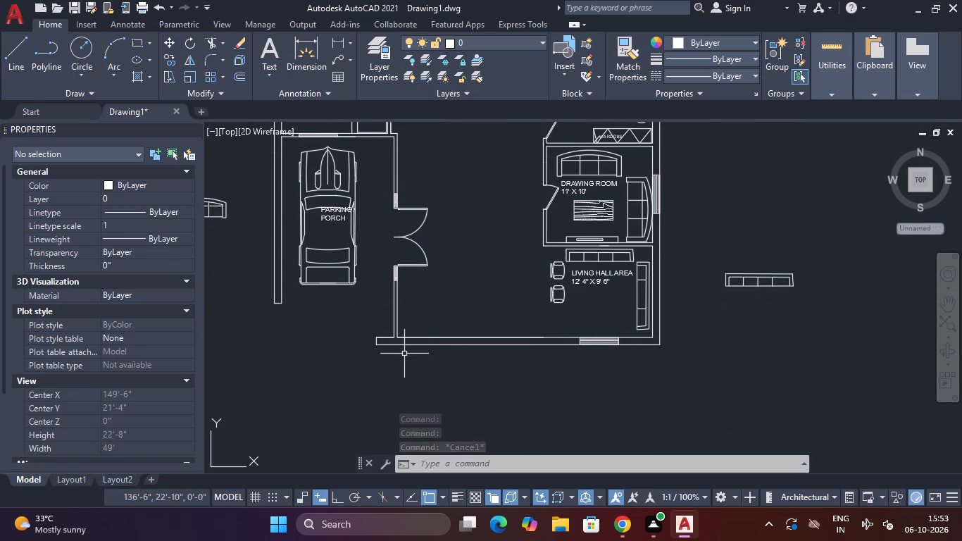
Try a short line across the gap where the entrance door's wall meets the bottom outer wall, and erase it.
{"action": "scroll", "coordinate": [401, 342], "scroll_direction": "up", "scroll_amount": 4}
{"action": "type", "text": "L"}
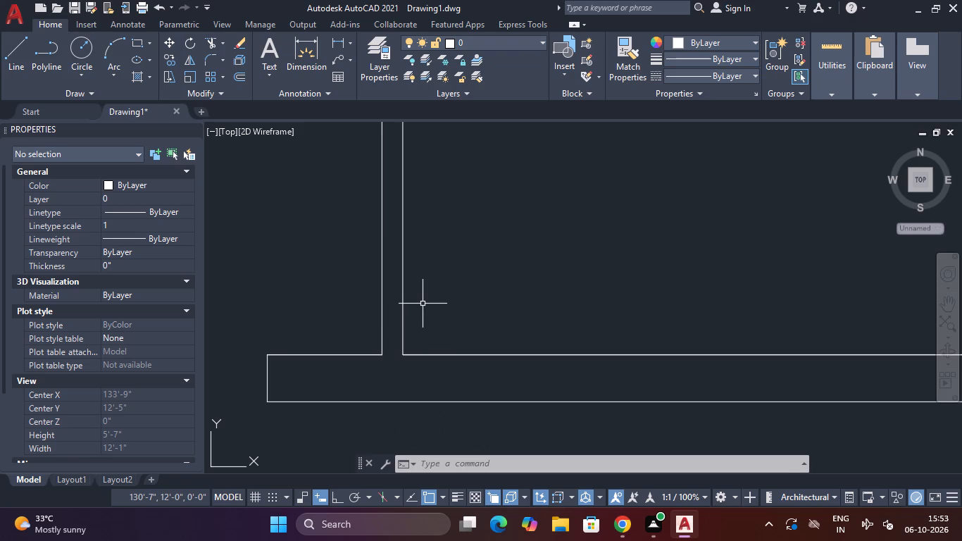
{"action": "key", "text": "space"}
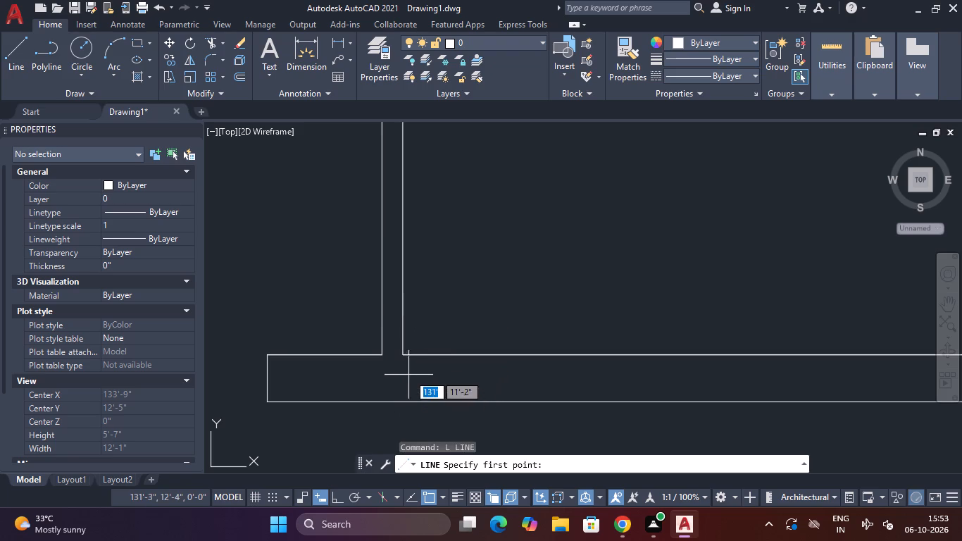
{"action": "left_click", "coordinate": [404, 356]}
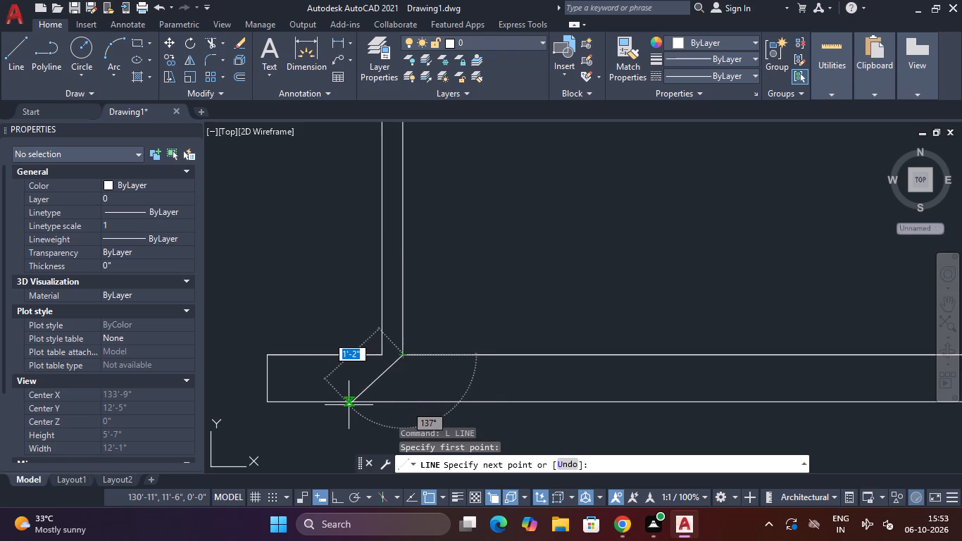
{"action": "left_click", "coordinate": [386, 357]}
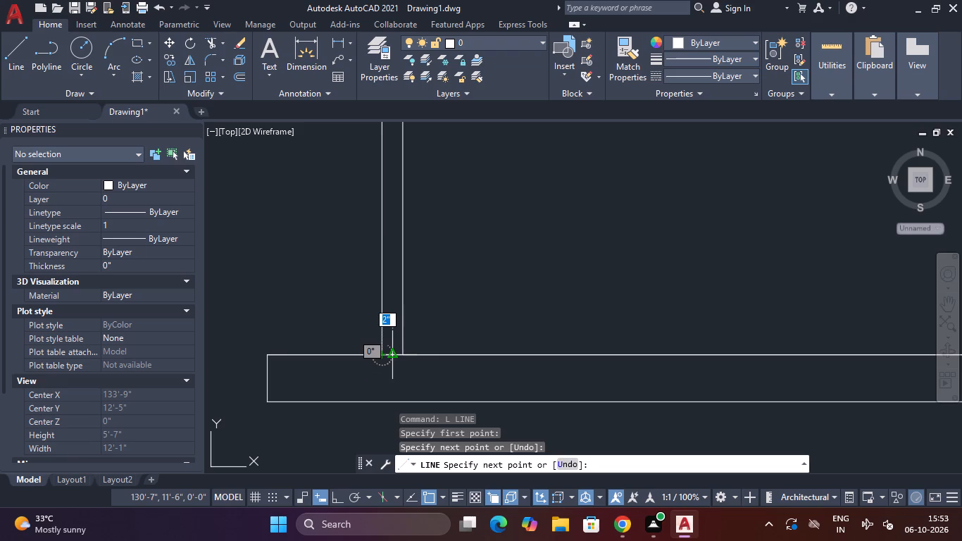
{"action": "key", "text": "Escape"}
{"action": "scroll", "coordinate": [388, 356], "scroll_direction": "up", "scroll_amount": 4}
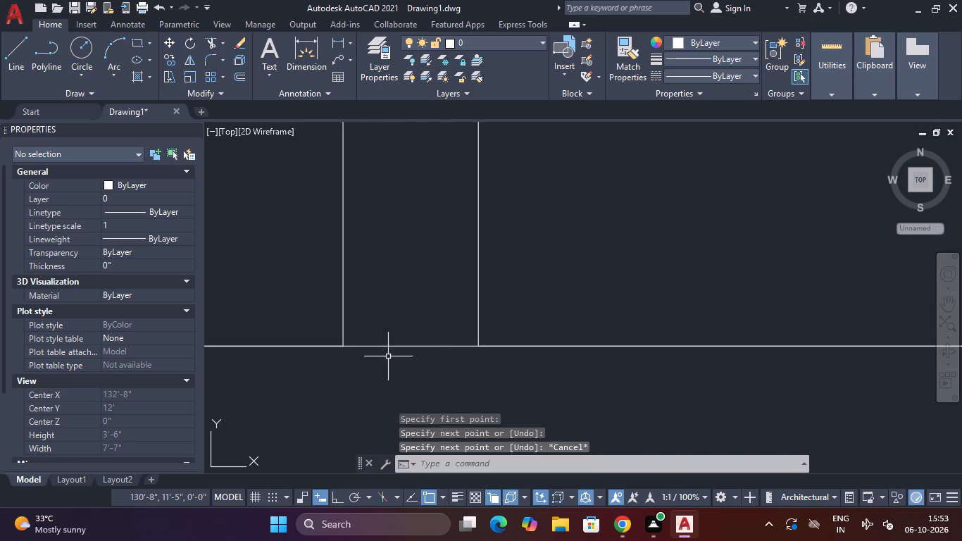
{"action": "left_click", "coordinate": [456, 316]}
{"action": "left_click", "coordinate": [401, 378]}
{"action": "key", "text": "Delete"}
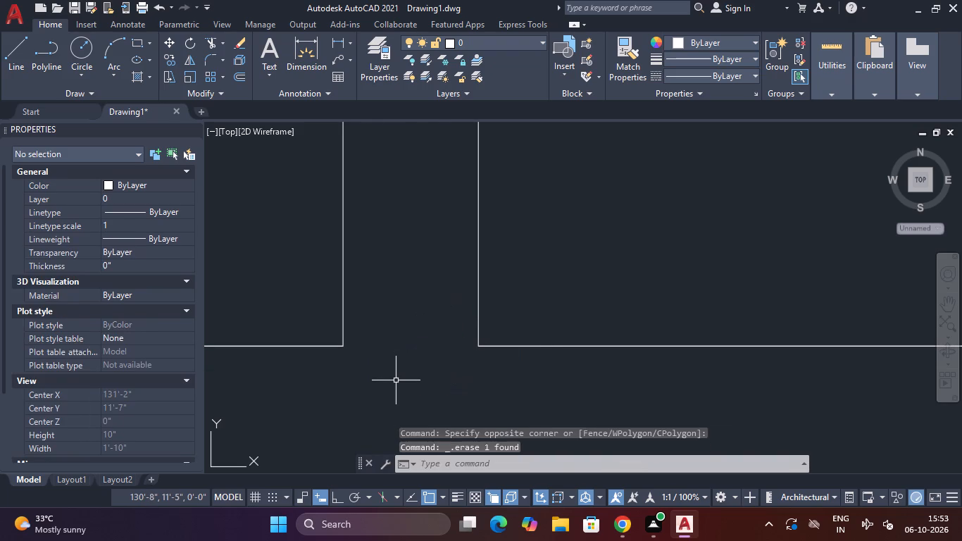
Move the PARKING / PORCH label down and toward the outer wall so it sits inside the car's roof area.
{"action": "scroll", "coordinate": [434, 362], "scroll_direction": "down", "scroll_amount": 2}
{"action": "scroll", "coordinate": [532, 266], "scroll_direction": "down", "scroll_amount": 2}
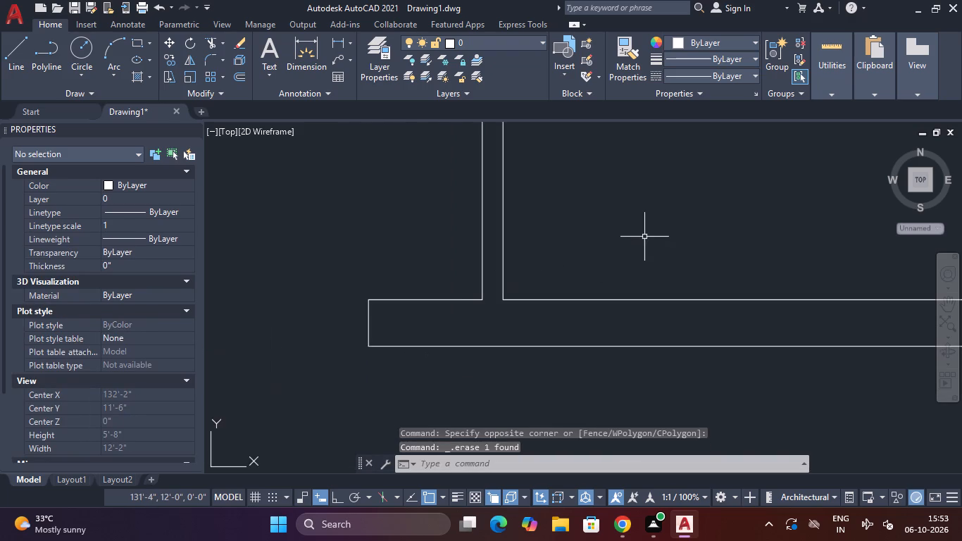
{"action": "scroll", "coordinate": [646, 237], "scroll_direction": "down", "scroll_amount": 4}
{"action": "middle_click_drag", "start_coordinate": [649, 232], "coordinate": [597, 290]}
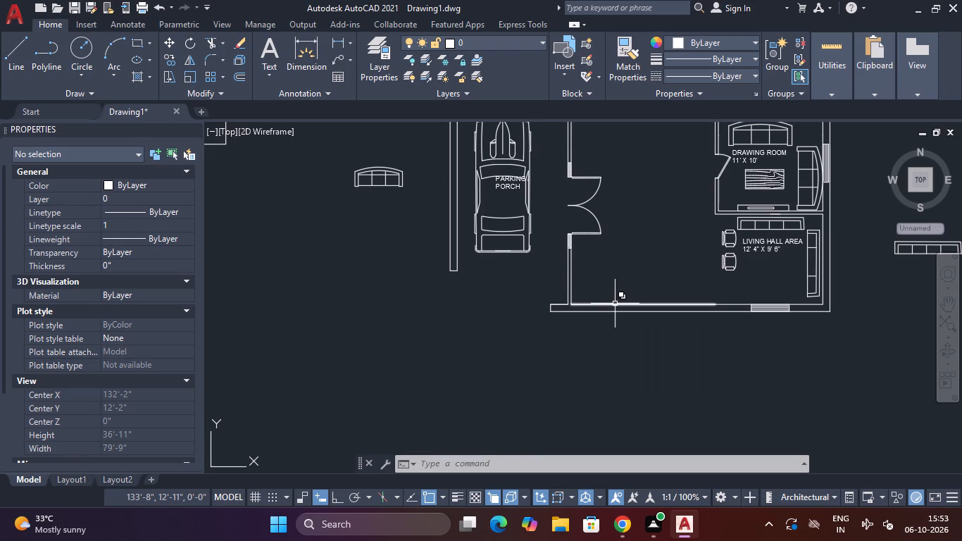
{"action": "scroll", "coordinate": [606, 307], "scroll_direction": "up", "scroll_amount": 2}
{"action": "scroll", "coordinate": [606, 307], "scroll_direction": "down", "scroll_amount": 2}
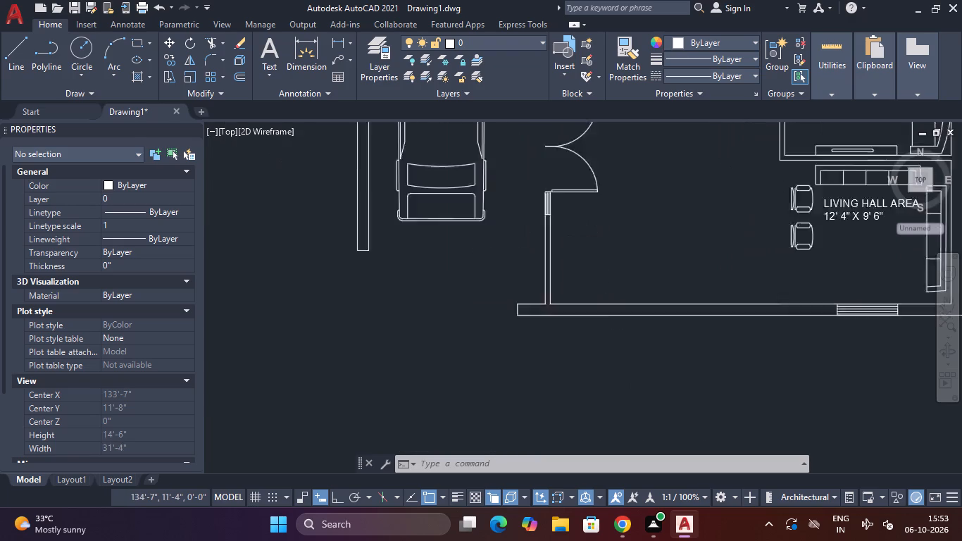
{"action": "middle_click_drag", "start_coordinate": [605, 307], "coordinate": [572, 398]}
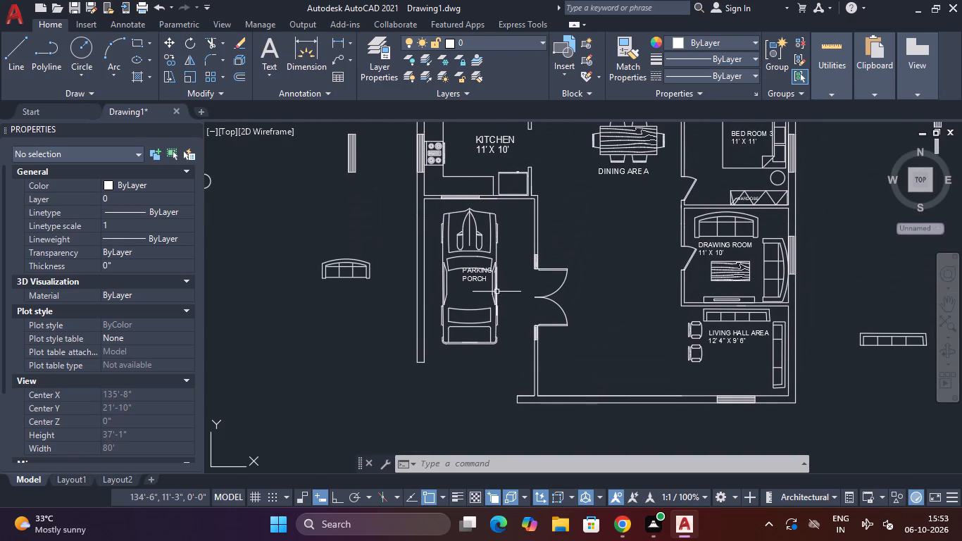
{"action": "scroll", "coordinate": [475, 282], "scroll_direction": "up", "scroll_amount": 2}
{"action": "left_click", "coordinate": [476, 270]}
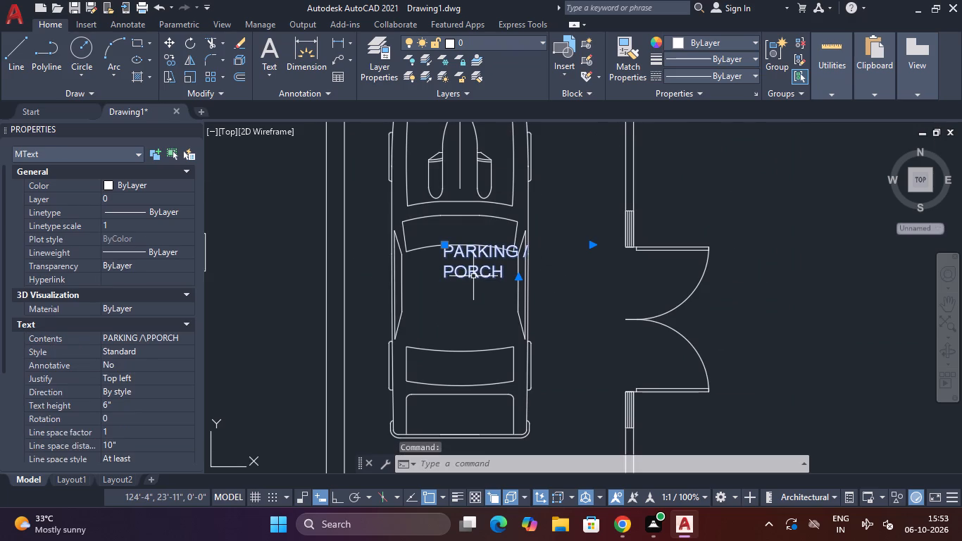
{"action": "key", "text": "m"}
{"action": "key", "text": "space"}
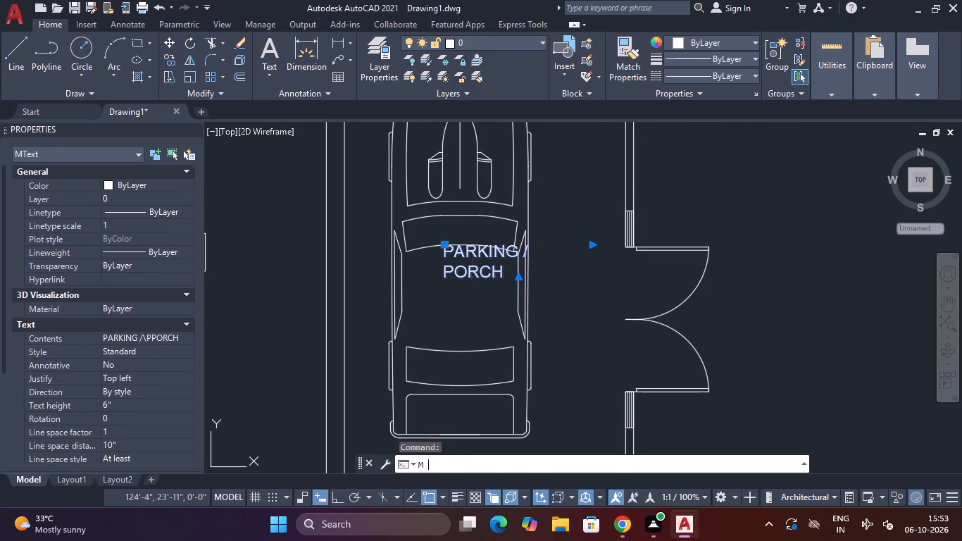
{"action": "left_click", "coordinate": [472, 269]}
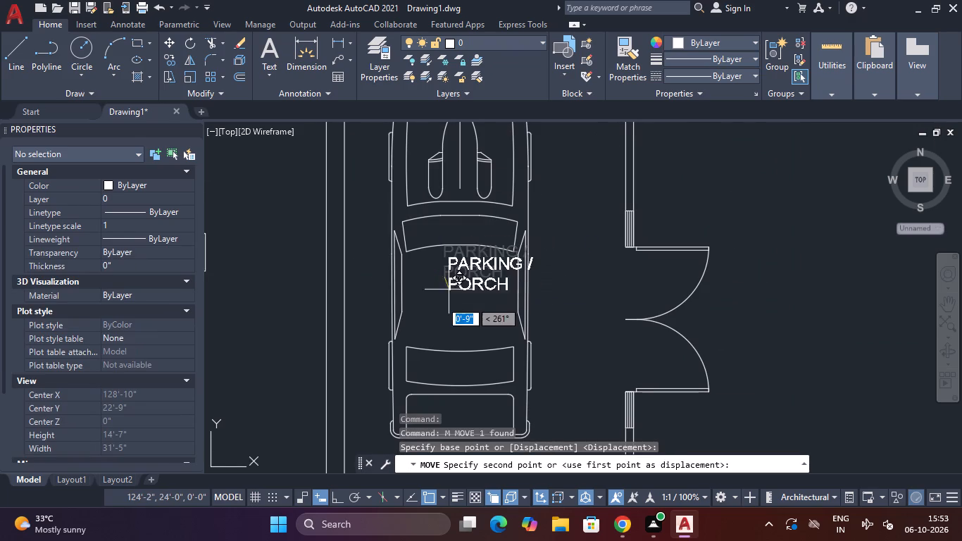
{"action": "left_click", "coordinate": [420, 308]}
{"action": "scroll", "coordinate": [589, 254], "scroll_direction": "down", "scroll_amount": 1}
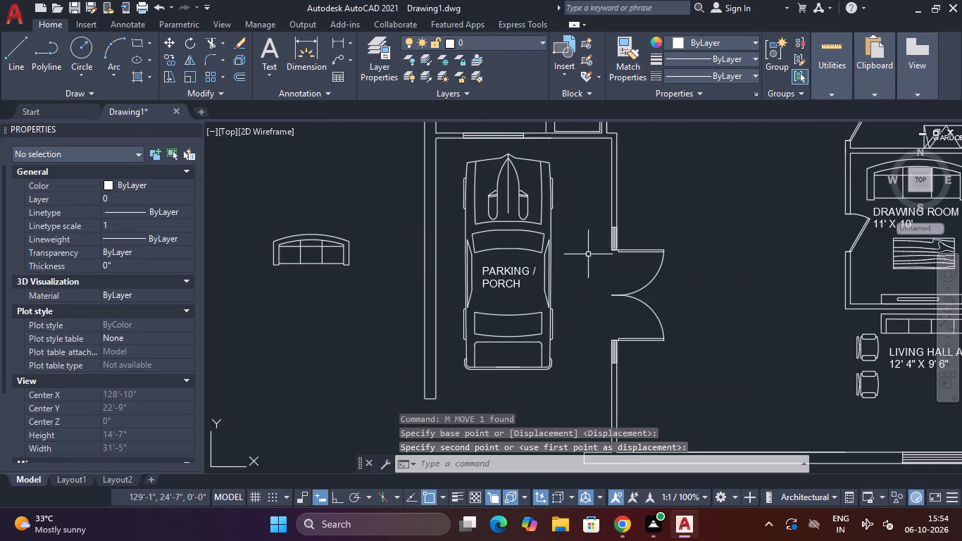
Move the WARDOBE leader in BED ROOM 2 about 1'-5" up so its text sits above the horizontal wardrobe.
{"action": "middle_click_drag", "start_coordinate": [588, 254], "coordinate": [539, 306]}
{"action": "scroll", "coordinate": [544, 293], "scroll_direction": "down", "scroll_amount": 1}
{"action": "middle_click_drag", "start_coordinate": [596, 207], "coordinate": [576, 251]}
{"action": "middle_click_drag", "start_coordinate": [580, 261], "coordinate": [562, 366]}
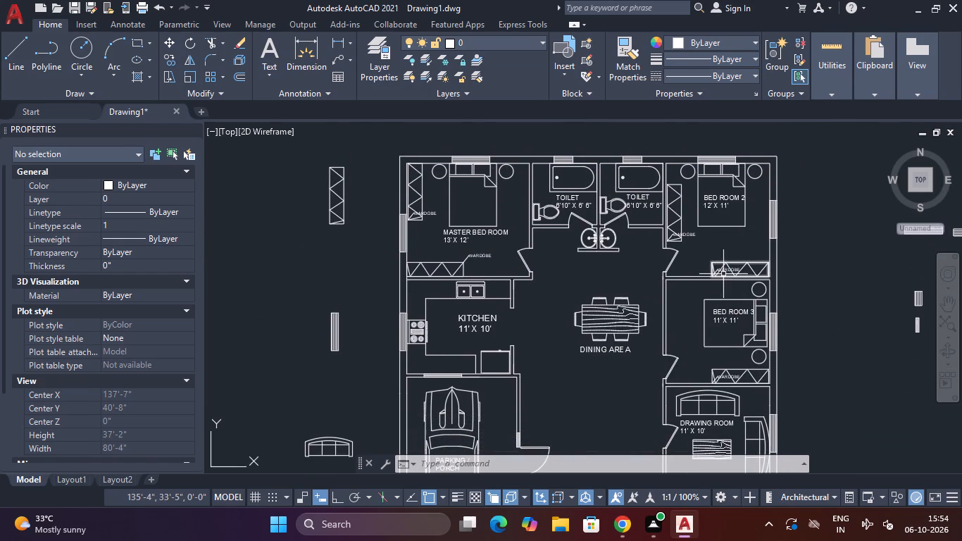
{"action": "scroll", "coordinate": [723, 274], "scroll_direction": "up", "scroll_amount": 3}
{"action": "left_click", "coordinate": [723, 254]}
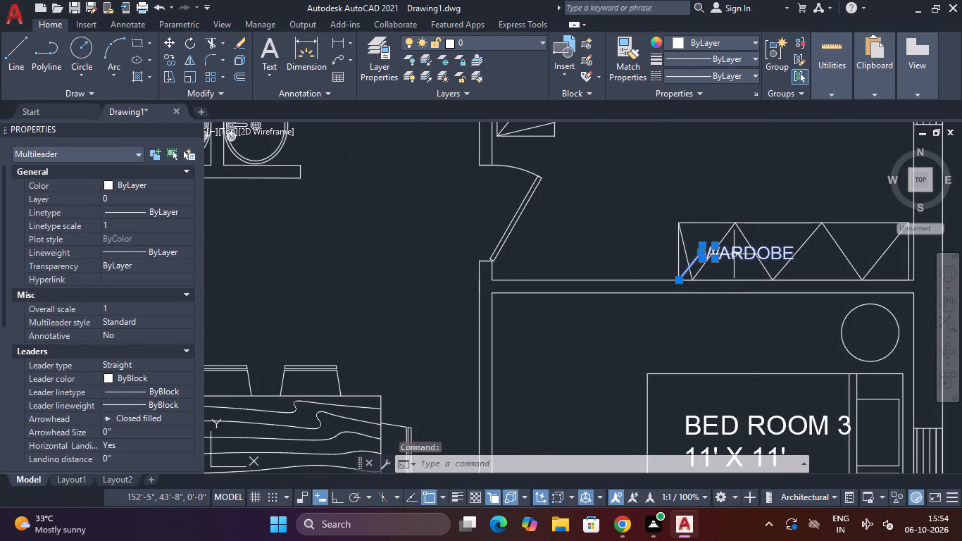
{"action": "type", "text": "M"}
{"action": "key", "text": "space"}
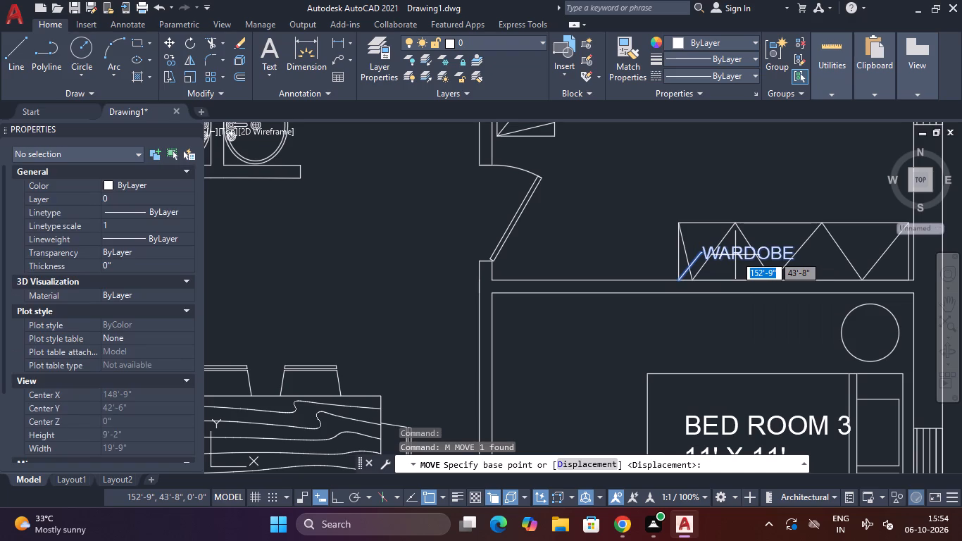
{"action": "left_click", "coordinate": [735, 255]}
{"action": "left_click", "coordinate": [725, 257]}
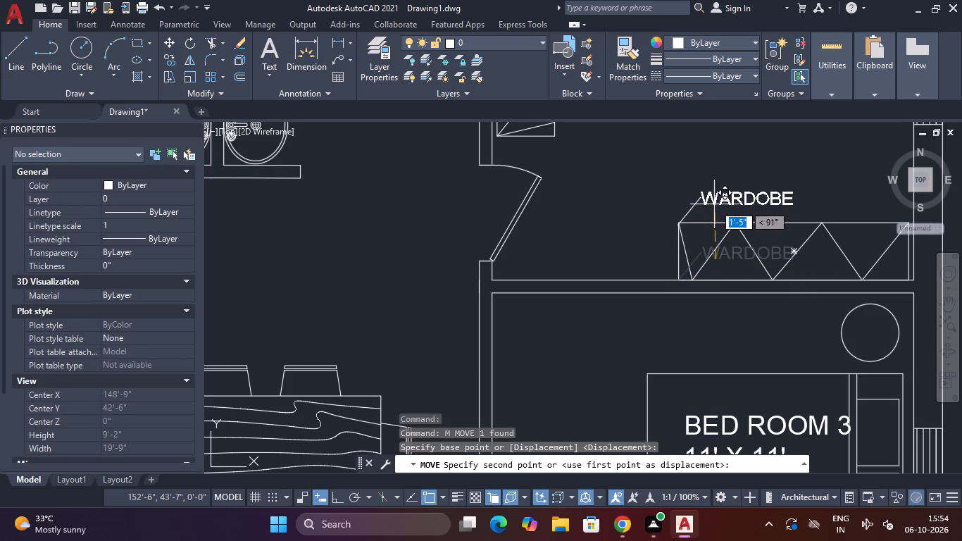
{"action": "left_click", "coordinate": [716, 202]}
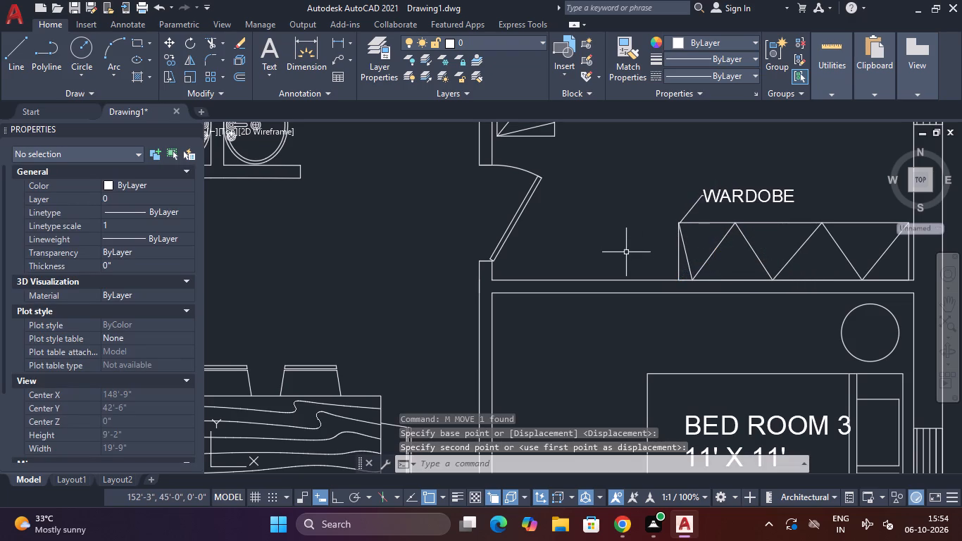
Move the WARDOBE leader at the vertical wardrobe in BED ROOM 2 about 4" horizontally, away from the toilet wall.
{"action": "middle_click_drag", "start_coordinate": [627, 240], "coordinate": [625, 276]}
{"action": "scroll", "coordinate": [613, 281], "scroll_direction": "down", "scroll_amount": 4}
{"action": "scroll", "coordinate": [620, 240], "scroll_direction": "up", "scroll_amount": 2}
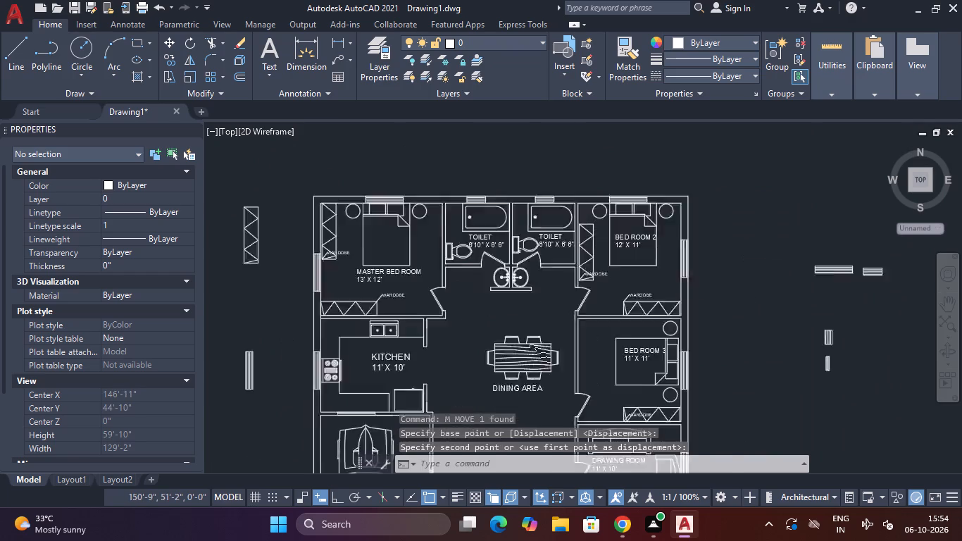
{"action": "scroll", "coordinate": [599, 251], "scroll_direction": "up", "scroll_amount": 2}
{"action": "middle_click_drag", "start_coordinate": [591, 313], "coordinate": [613, 254]}
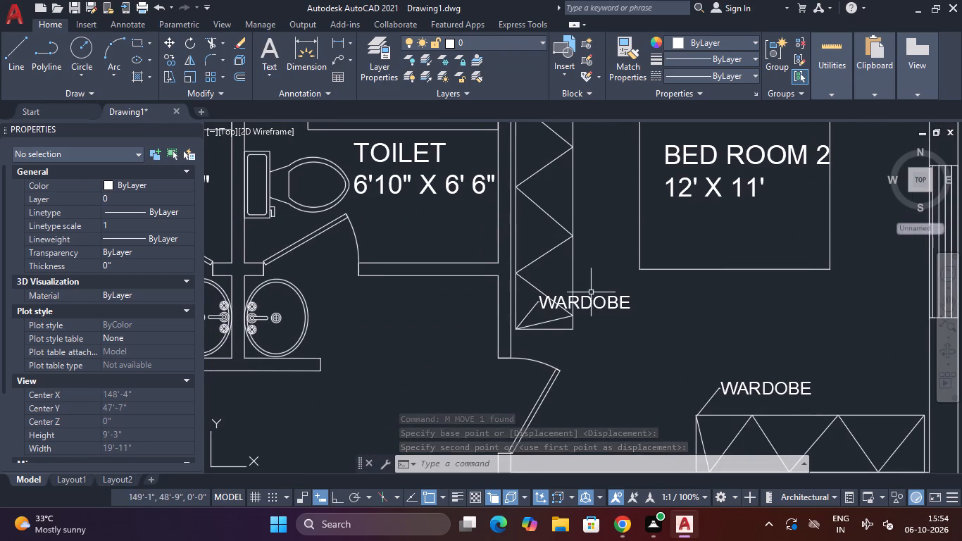
{"action": "left_click", "coordinate": [591, 292]}
{"action": "left_click", "coordinate": [592, 306]}
{"action": "left_click", "coordinate": [585, 298]}
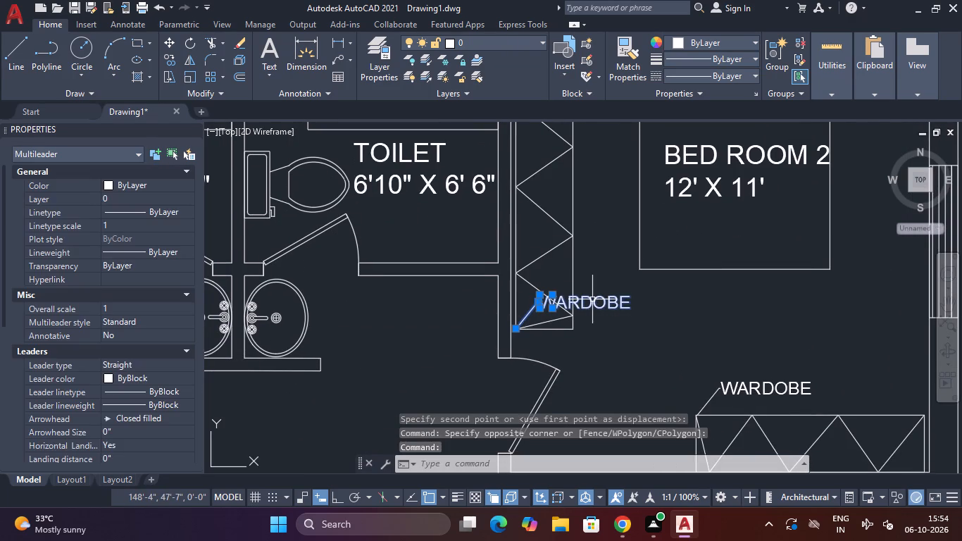
{"action": "type", "text": "M"}
{"action": "key", "text": "space"}
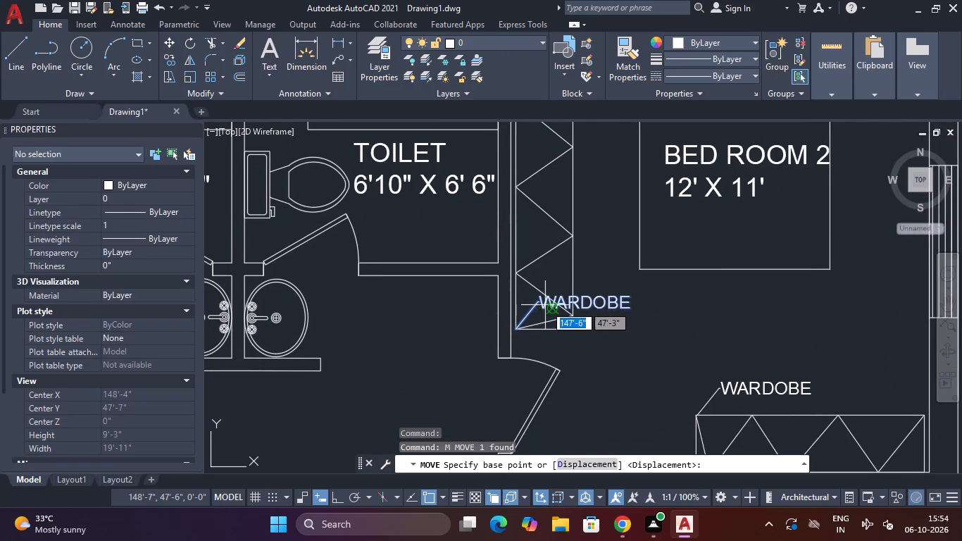
{"action": "left_click", "coordinate": [539, 306]}
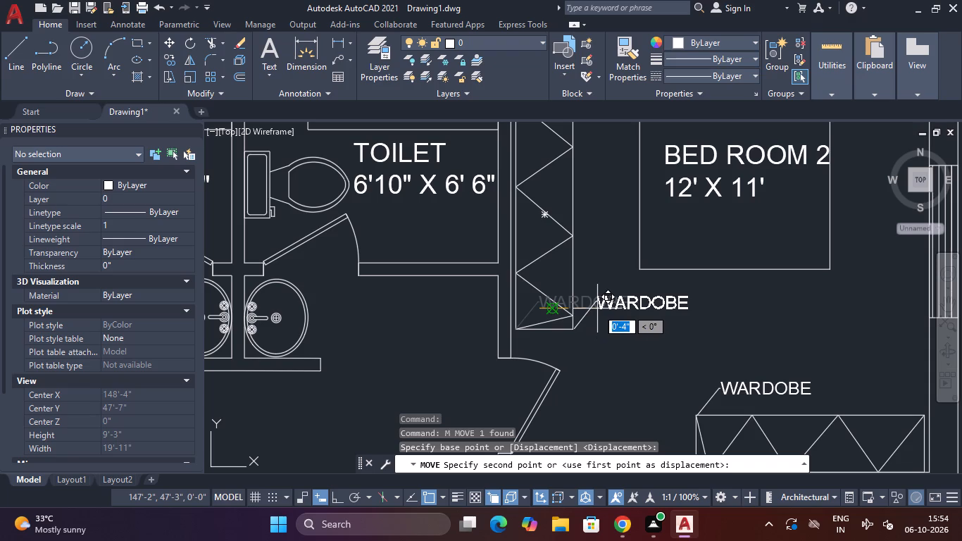
{"action": "left_click", "coordinate": [595, 309]}
{"action": "scroll", "coordinate": [518, 311], "scroll_direction": "down", "scroll_amount": 2}
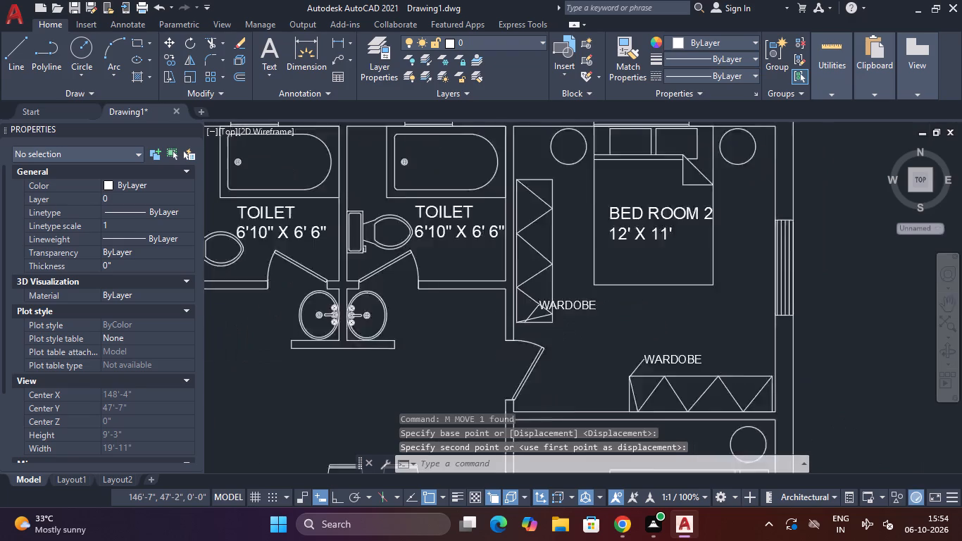
Quick-measure the distances between the walls around the toilet wash basins and the passage toward the dining area.
{"action": "middle_click_drag", "start_coordinate": [468, 330], "coordinate": [538, 328]}
{"action": "middle_click_drag", "start_coordinate": [480, 364], "coordinate": [533, 355]}
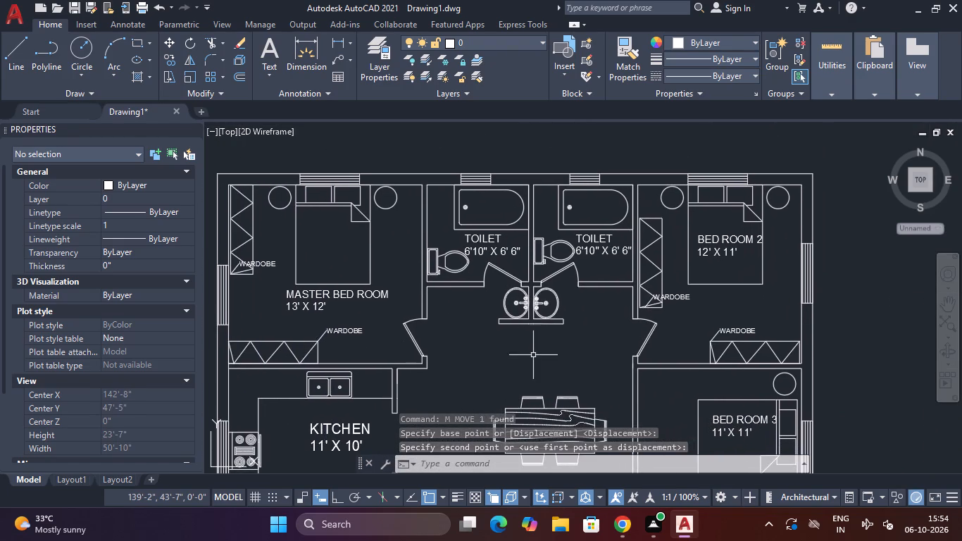
{"action": "scroll", "coordinate": [545, 313], "scroll_direction": "up", "scroll_amount": 2}
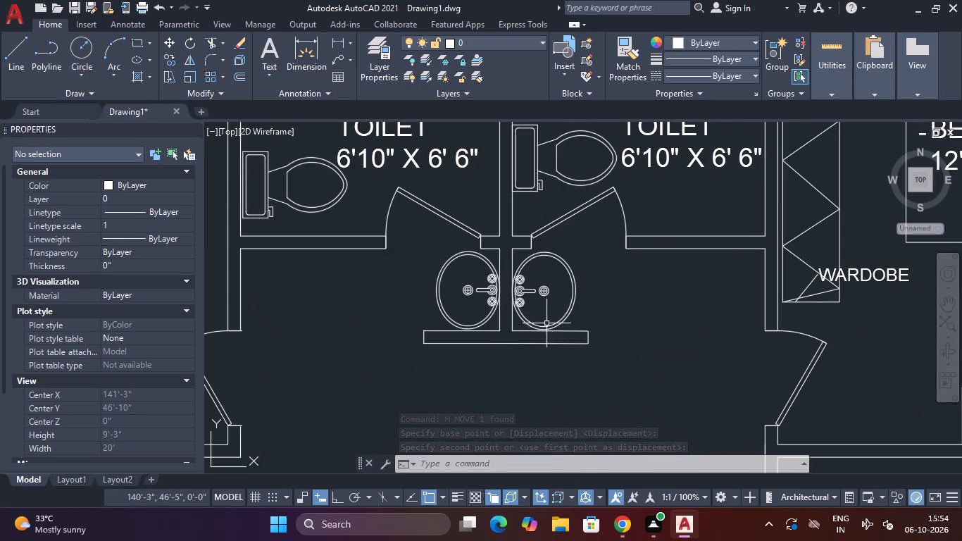
{"action": "scroll", "coordinate": [544, 348], "scroll_direction": "up", "scroll_amount": 2}
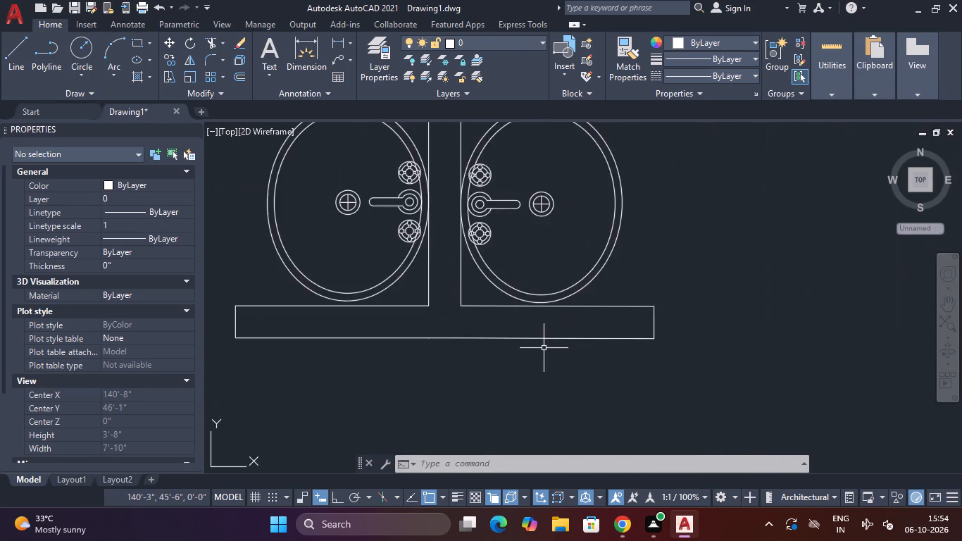
{"action": "scroll", "coordinate": [544, 348], "scroll_direction": "down", "scroll_amount": 3}
{"action": "left_click", "coordinate": [811, 73]}
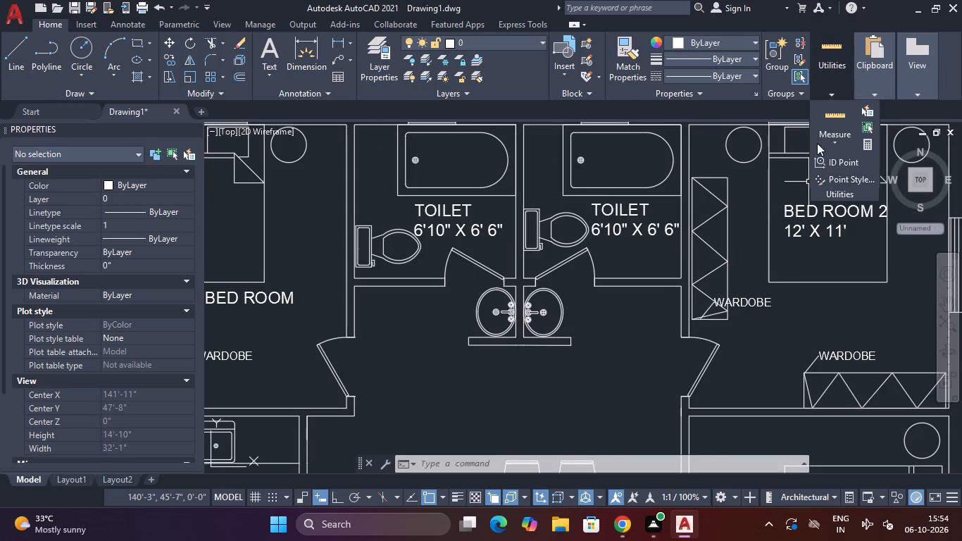
{"action": "left_click", "coordinate": [826, 123]}
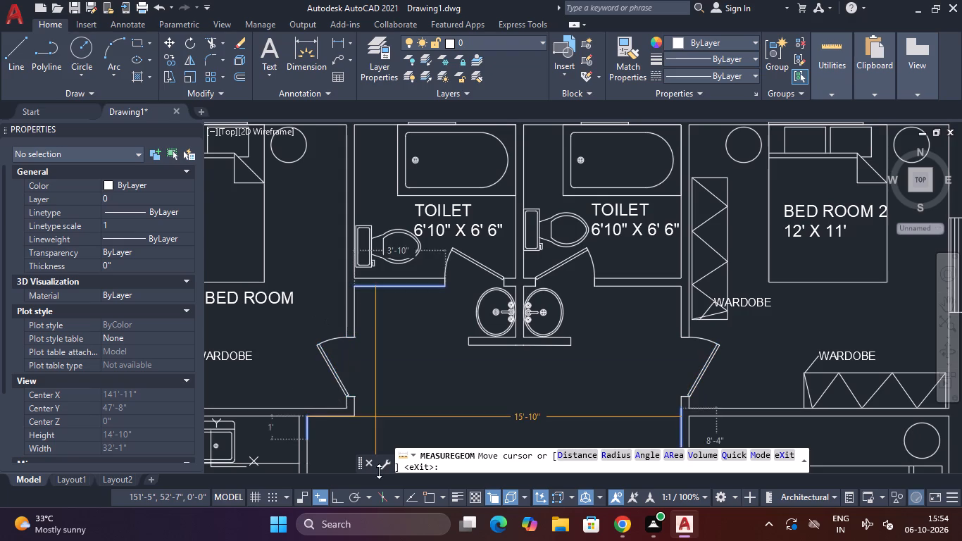
{"action": "key", "text": "Escape"}
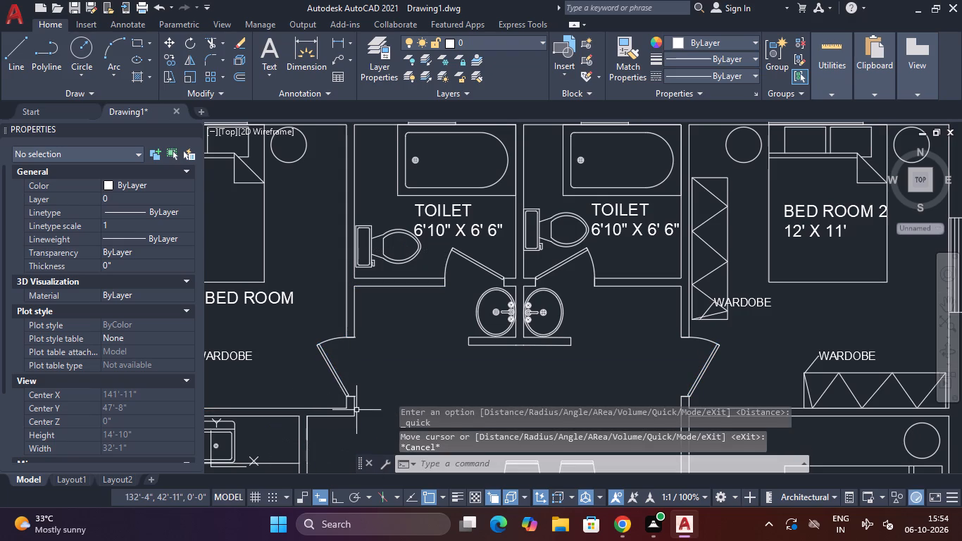
{"action": "key", "text": "Escape"}
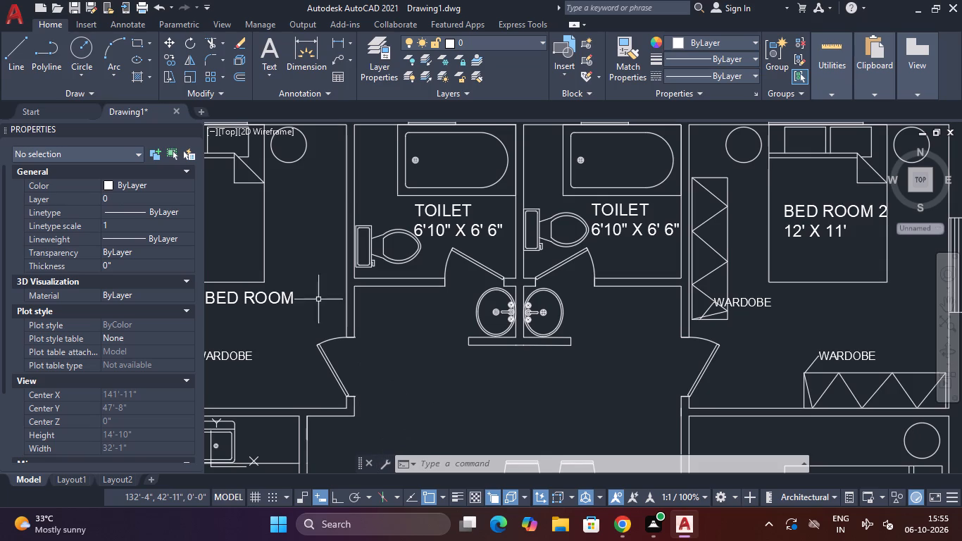
Erase the spare vertical wardrobe lying outside the plan beside the MASTER BED ROOM.
{"action": "scroll", "coordinate": [318, 295], "scroll_direction": "down", "scroll_amount": 3}
{"action": "middle_click_drag", "start_coordinate": [325, 297], "coordinate": [397, 306]}
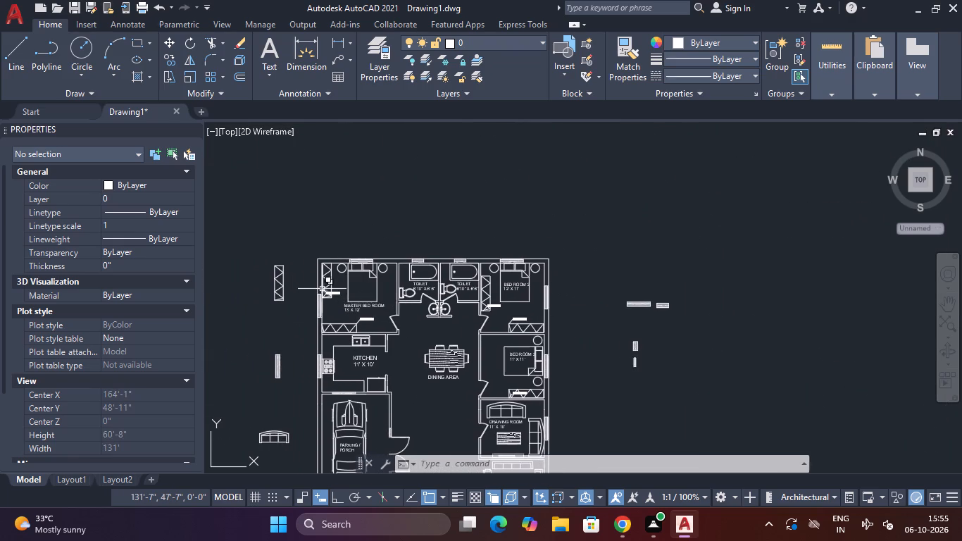
{"action": "scroll", "coordinate": [311, 289], "scroll_direction": "up", "scroll_amount": 3}
{"action": "middle_click_drag", "start_coordinate": [288, 254], "coordinate": [437, 229]}
{"action": "left_click", "coordinate": [387, 166]}
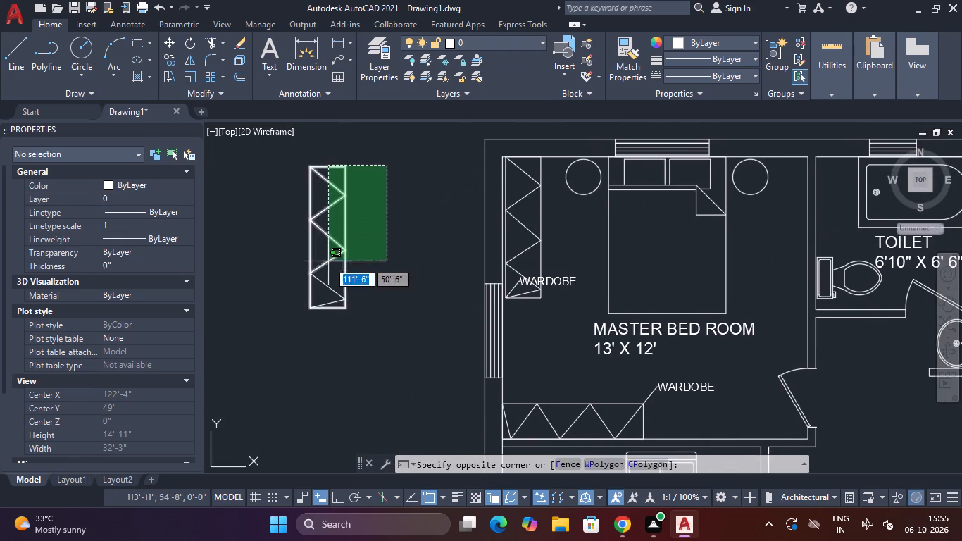
{"action": "left_click", "coordinate": [296, 321]}
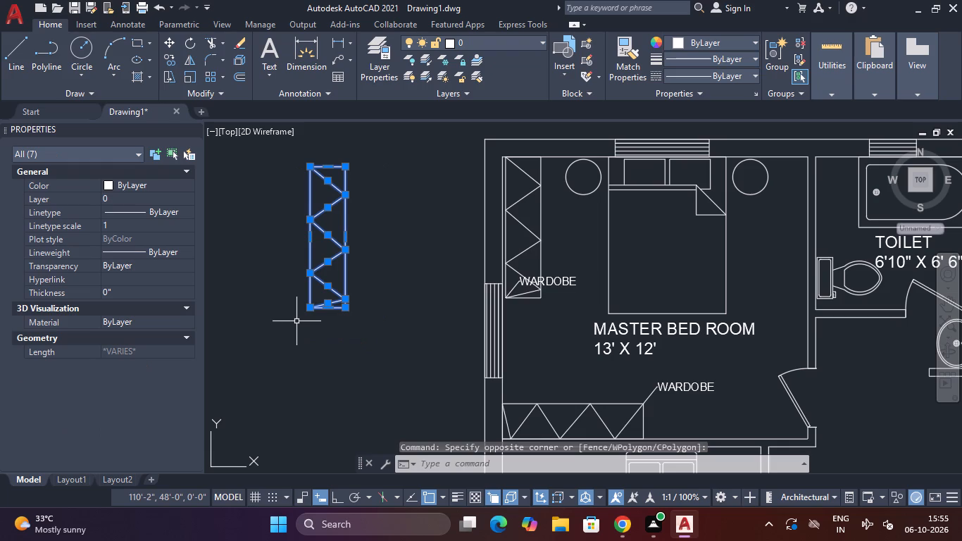
{"action": "key", "text": "Delete"}
Erase the spare vertical window symbol lying outside the plan beside the KITCHEN.
{"action": "scroll", "coordinate": [419, 271], "scroll_direction": "down", "scroll_amount": 3}
{"action": "middle_click_drag", "start_coordinate": [419, 271], "coordinate": [458, 144]}
{"action": "scroll", "coordinate": [449, 201], "scroll_direction": "up", "scroll_amount": 2}
{"action": "left_click_drag", "start_coordinate": [449, 201], "coordinate": [440, 205]}
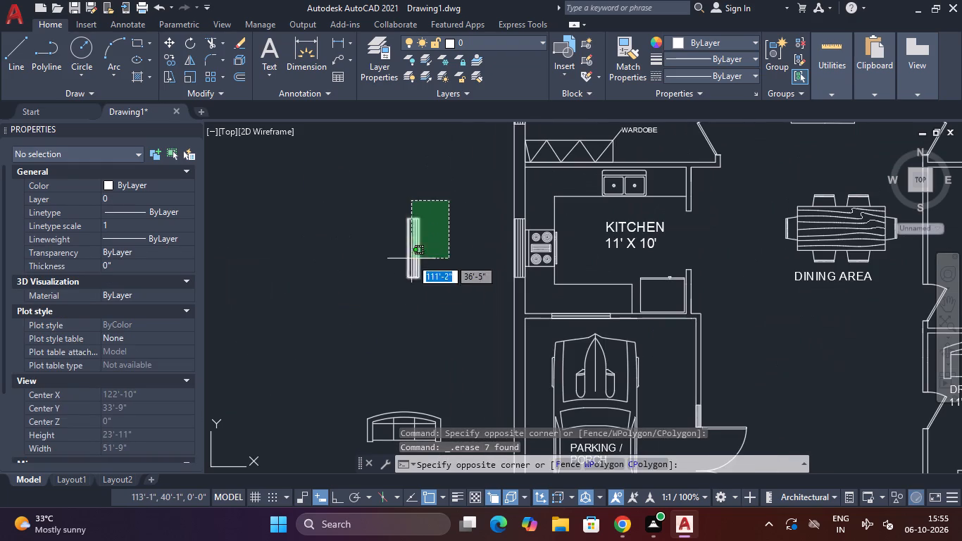
{"action": "left_click", "coordinate": [388, 293]}
{"action": "key", "text": "Delete"}
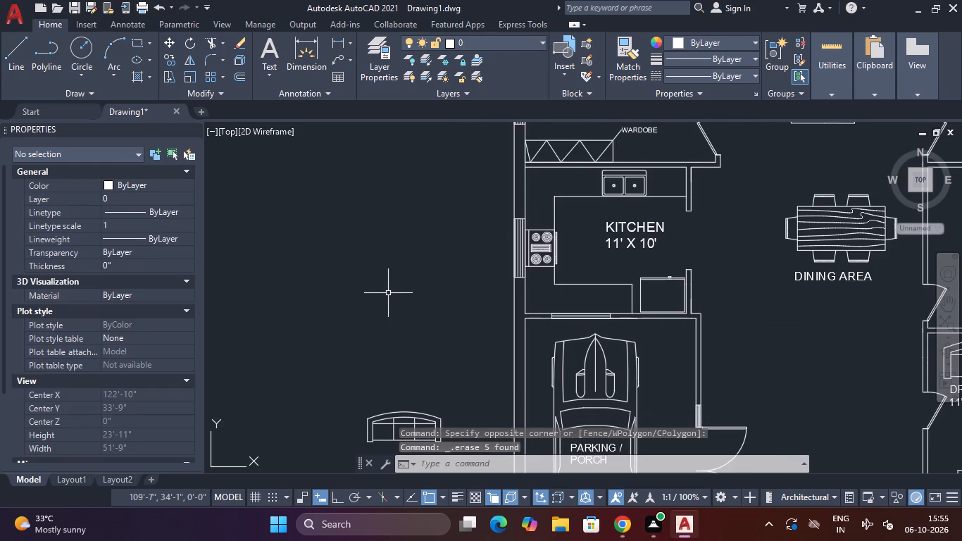
Erase the spare bed with its two side tables lying outside the plan, beyond the parking porch side.
{"action": "scroll", "coordinate": [388, 293], "scroll_direction": "down", "scroll_amount": 3}
{"action": "middle_click", "coordinate": [414, 272]}
{"action": "left_click_drag", "start_coordinate": [365, 263], "coordinate": [356, 271]}
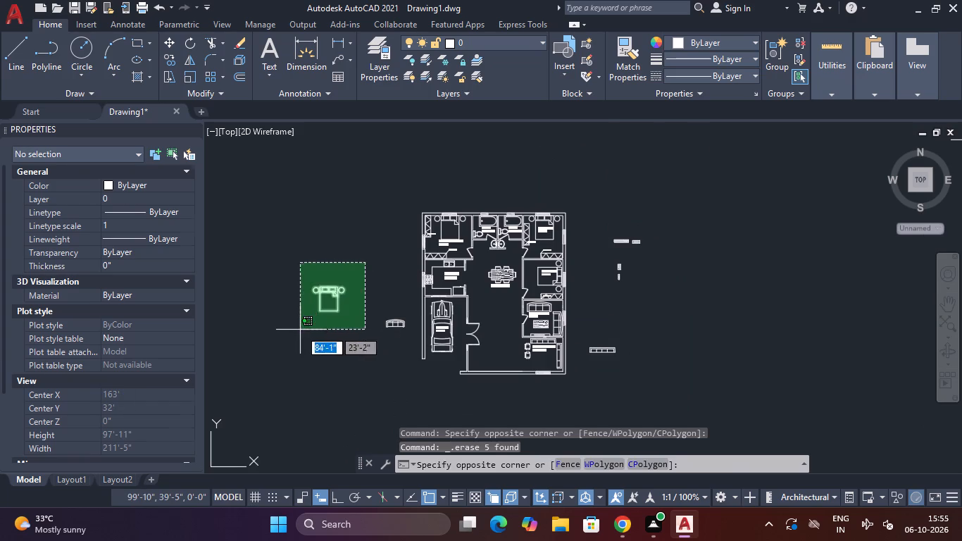
{"action": "left_click", "coordinate": [300, 330]}
{"action": "key", "text": "Delete"}
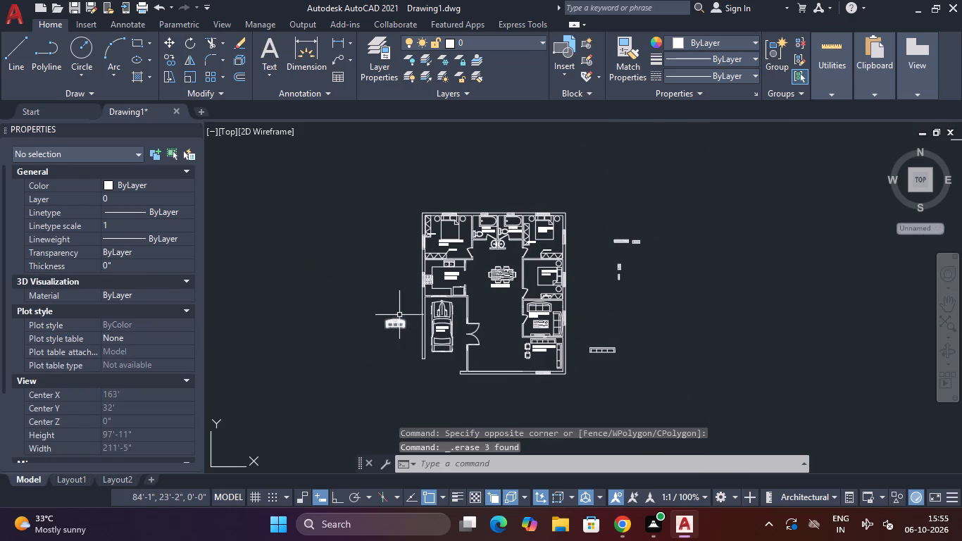
Erase the spare roundback sofa outside the parking porch and the spare straight sofa outside the LIVING HALL AREA.
{"action": "scroll", "coordinate": [401, 315], "scroll_direction": "up", "scroll_amount": 2}
{"action": "left_click", "coordinate": [413, 313]}
{"action": "left_click", "coordinate": [343, 380]}
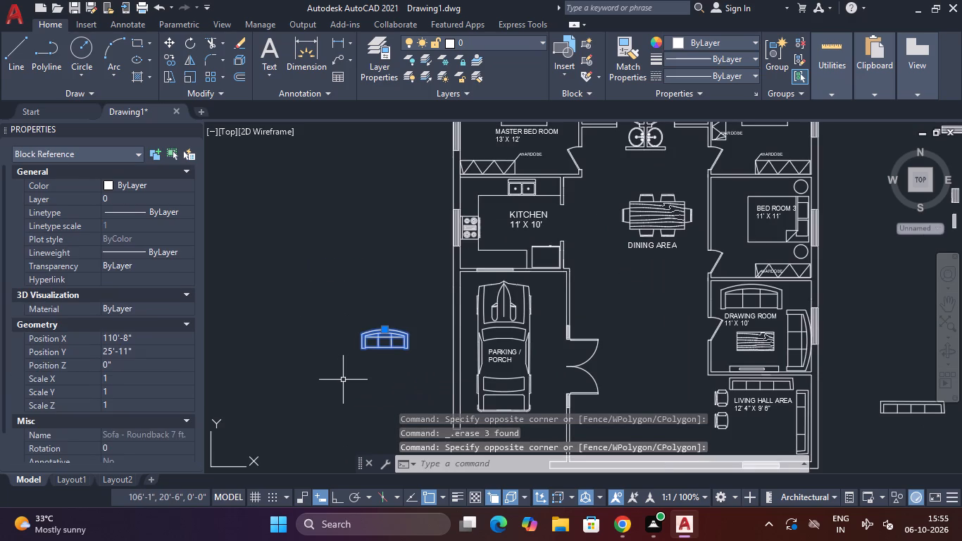
{"action": "key", "text": "Delete"}
{"action": "middle_click_drag", "start_coordinate": [661, 332], "coordinate": [356, 306]}
{"action": "left_click_drag", "start_coordinate": [668, 375], "coordinate": [656, 380]}
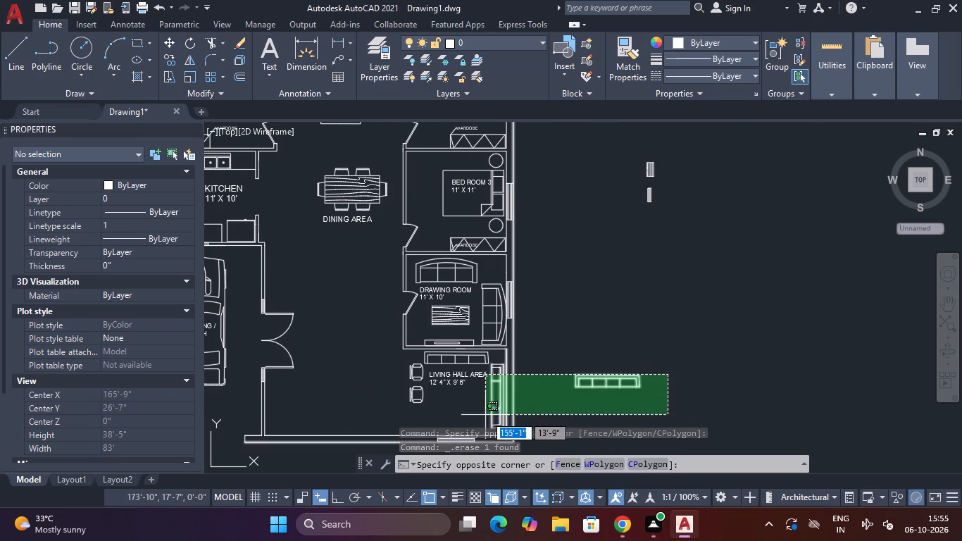
{"action": "left_click", "coordinate": [558, 392]}
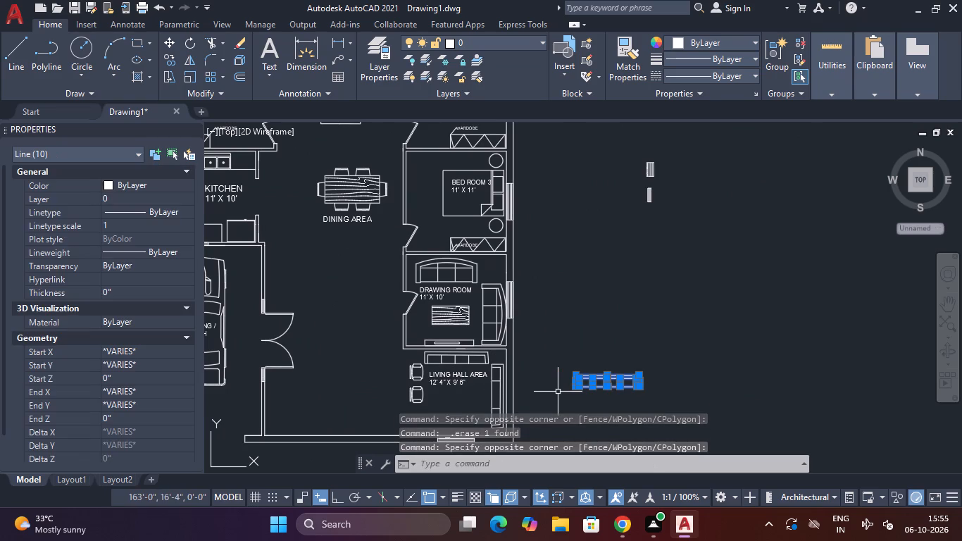
{"action": "key", "text": "Delete"}
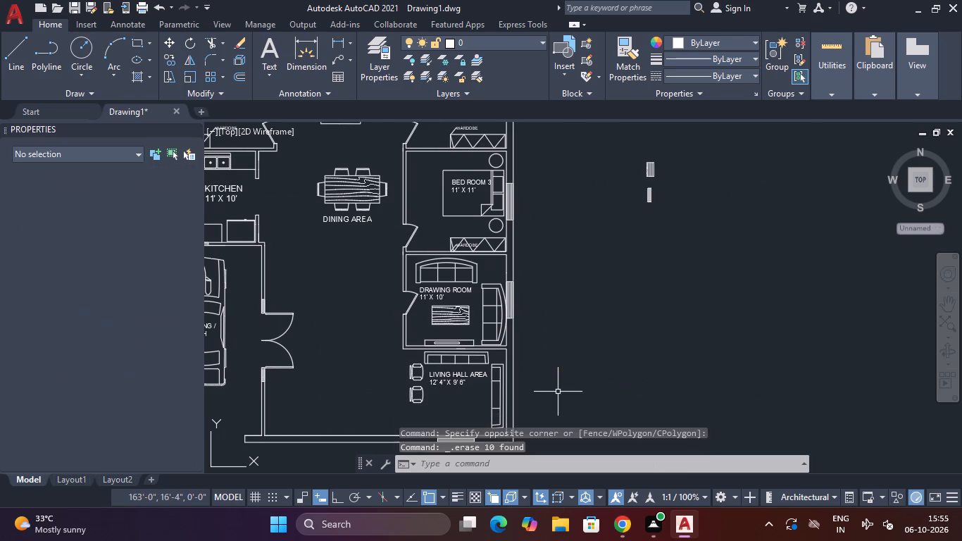
Erase the four spare window symbols lying outside the plan beside BED ROOM 2 and BED ROOM 3.
{"action": "middle_click_drag", "start_coordinate": [623, 216], "coordinate": [581, 344]}
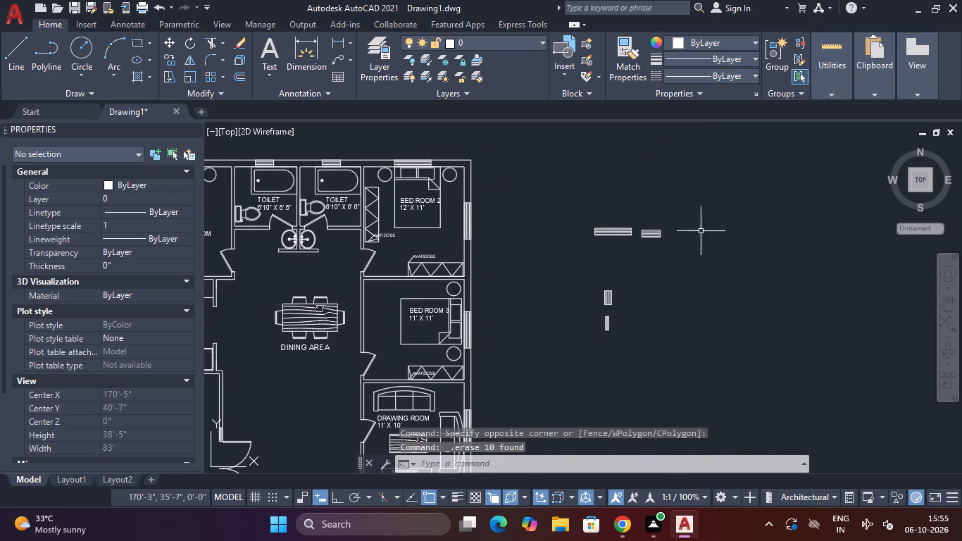
{"action": "left_click_drag", "start_coordinate": [719, 180], "coordinate": [674, 220]}
{"action": "left_click", "coordinate": [568, 374]}
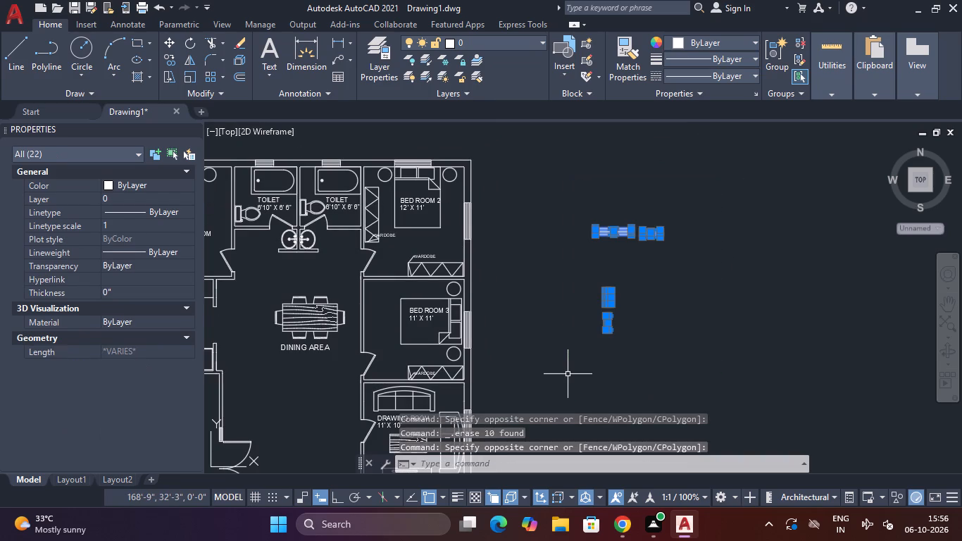
{"action": "key", "text": "Delete"}
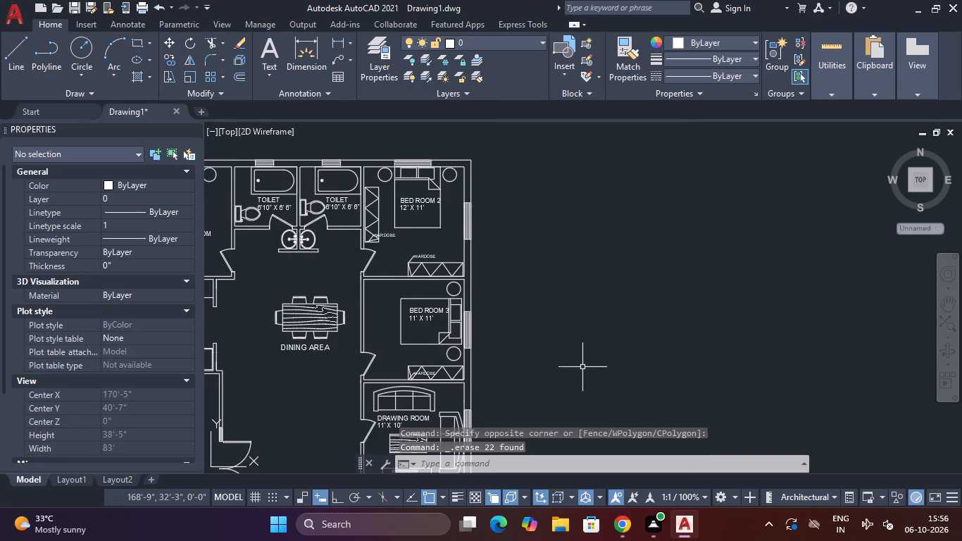
Erase the remaining stray objects lying far outside the plan, beyond the BED ROOM 2 corner.
{"action": "middle_click_drag", "start_coordinate": [558, 456], "coordinate": [553, 473]}
{"action": "scroll", "coordinate": [569, 128], "scroll_direction": "down", "scroll_amount": 3}
{"action": "middle_click_drag", "start_coordinate": [564, 174], "coordinate": [511, 359]}
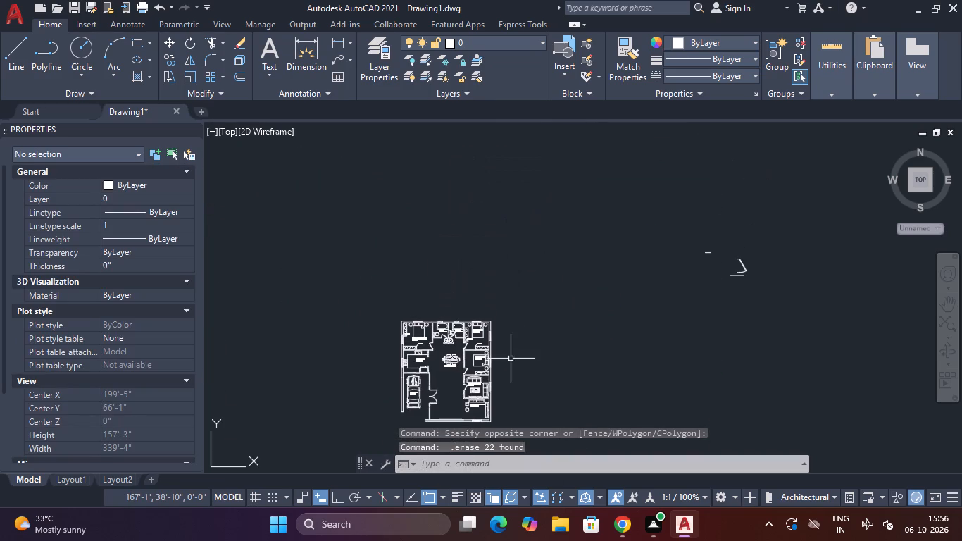
{"action": "left_click", "coordinate": [785, 239]}
{"action": "left_click", "coordinate": [689, 316]}
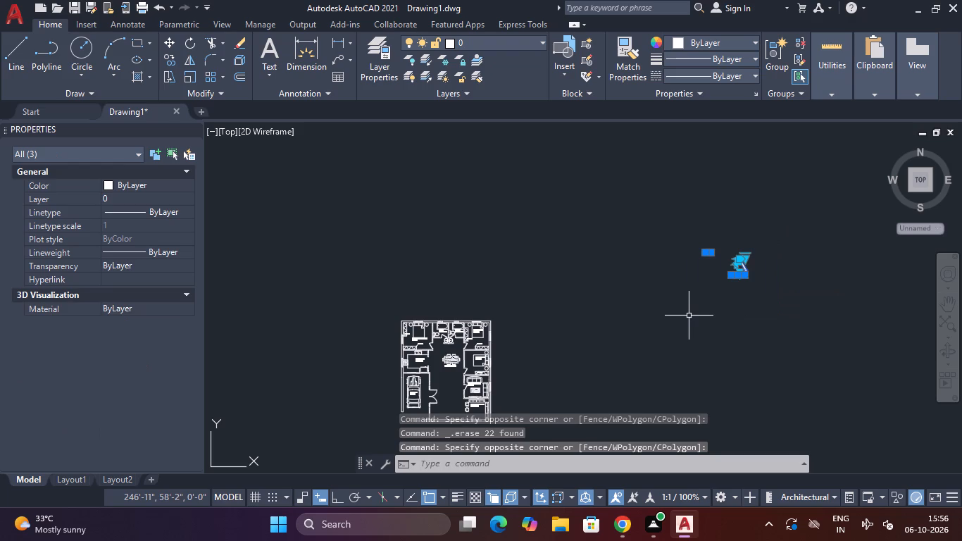
{"action": "key", "text": "Delete"}
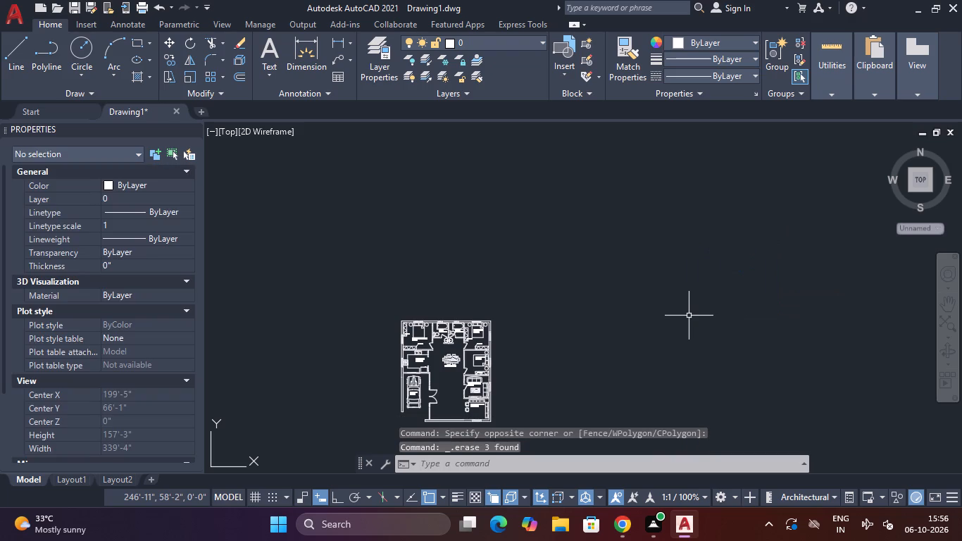
Move the refrigerator in the KITCHEN slightly away from the wall on the DINING AREA side.
{"action": "middle_click_drag", "start_coordinate": [684, 317], "coordinate": [714, 274]}
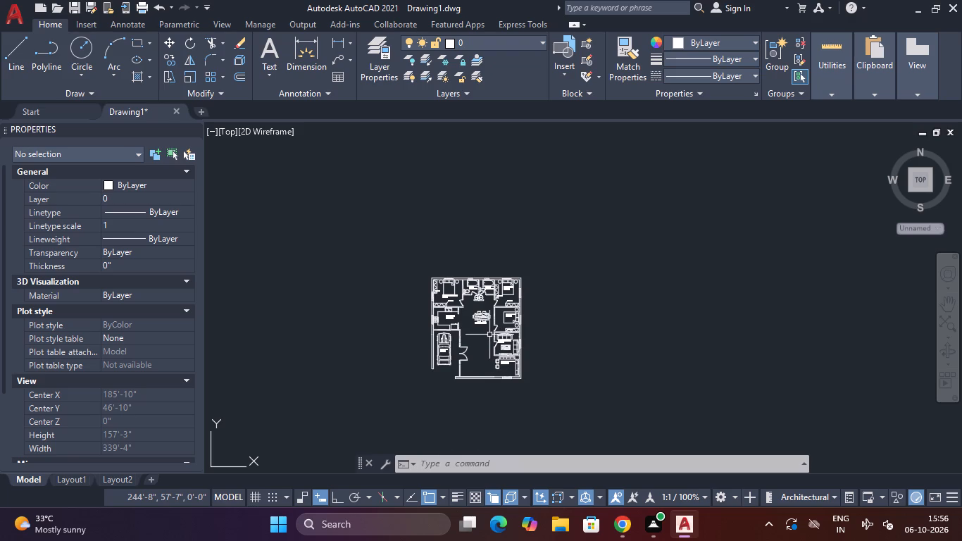
{"action": "scroll", "coordinate": [489, 335], "scroll_direction": "up", "scroll_amount": 2}
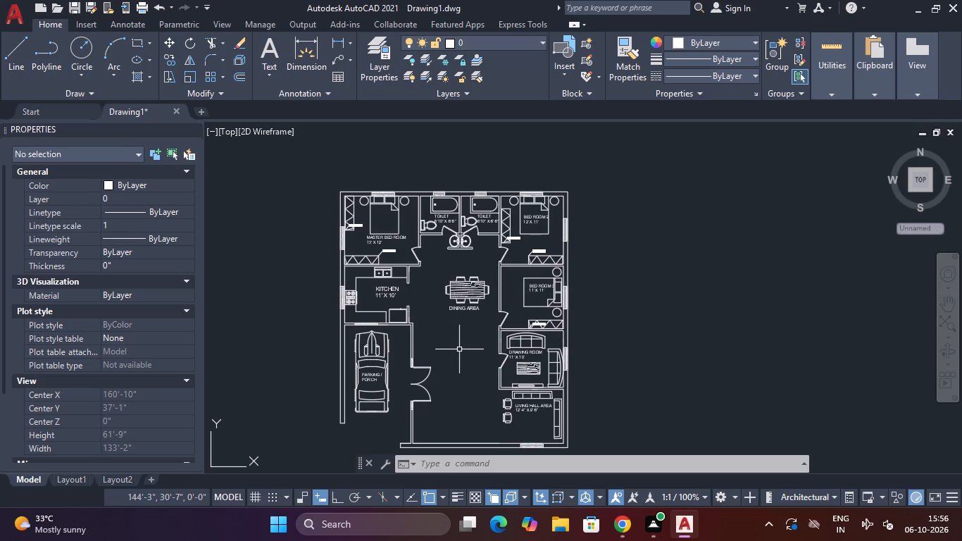
{"action": "scroll", "coordinate": [459, 349], "scroll_direction": "up", "scroll_amount": 2}
{"action": "middle_click_drag", "start_coordinate": [499, 325], "coordinate": [486, 396]}
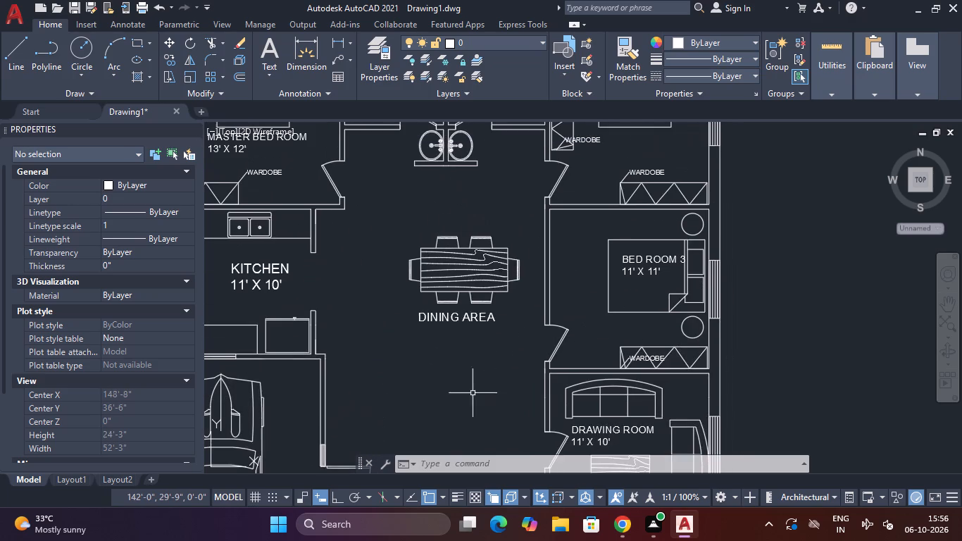
{"action": "scroll", "coordinate": [304, 325], "scroll_direction": "up", "scroll_amount": 1}
{"action": "left_click", "coordinate": [286, 299]}
{"action": "left_click", "coordinate": [280, 330]}
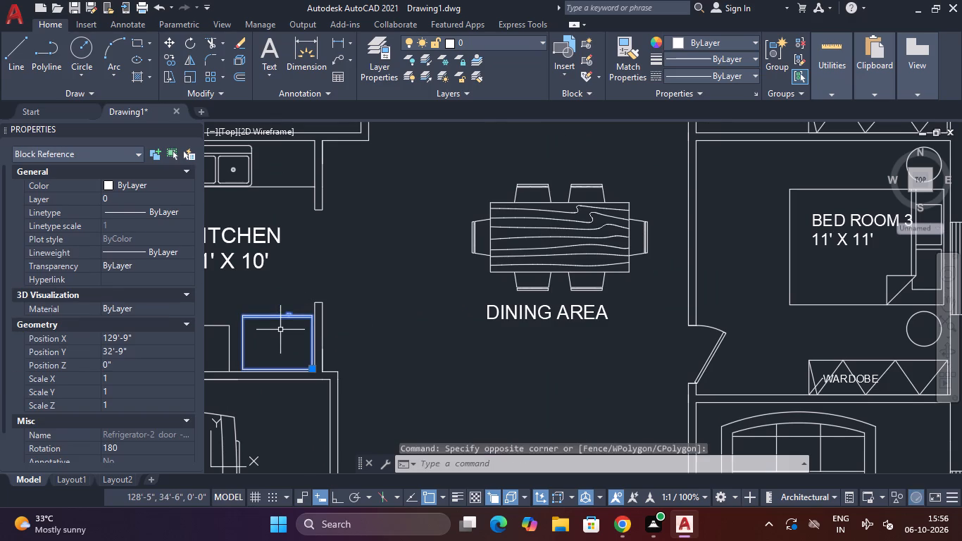
{"action": "type", "text": "M"}
{"action": "key", "text": "space"}
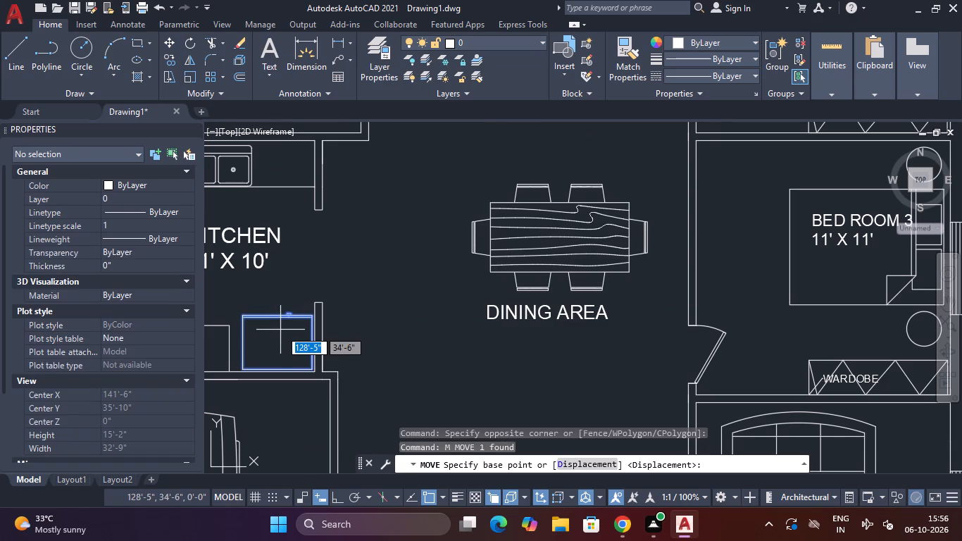
{"action": "left_click", "coordinate": [275, 337]}
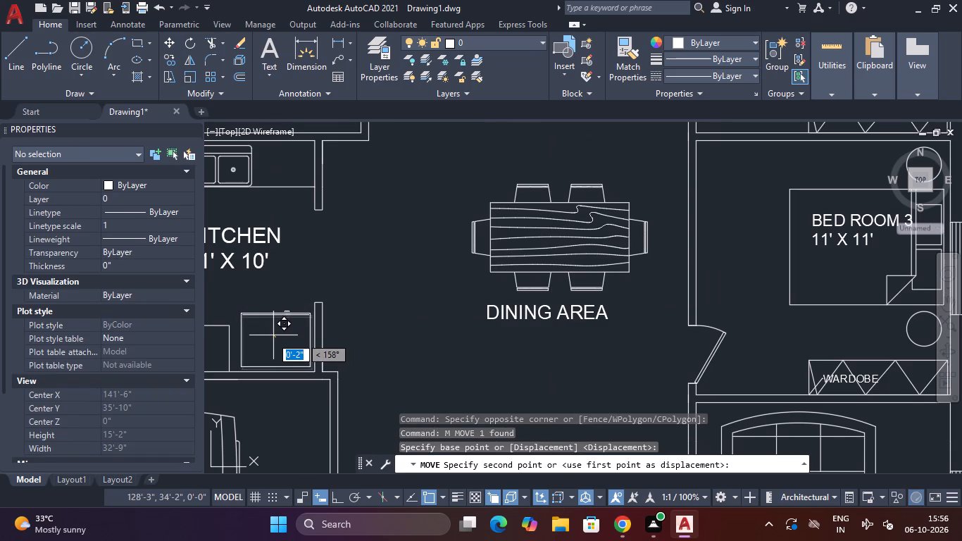
{"action": "left_click", "coordinate": [270, 337]}
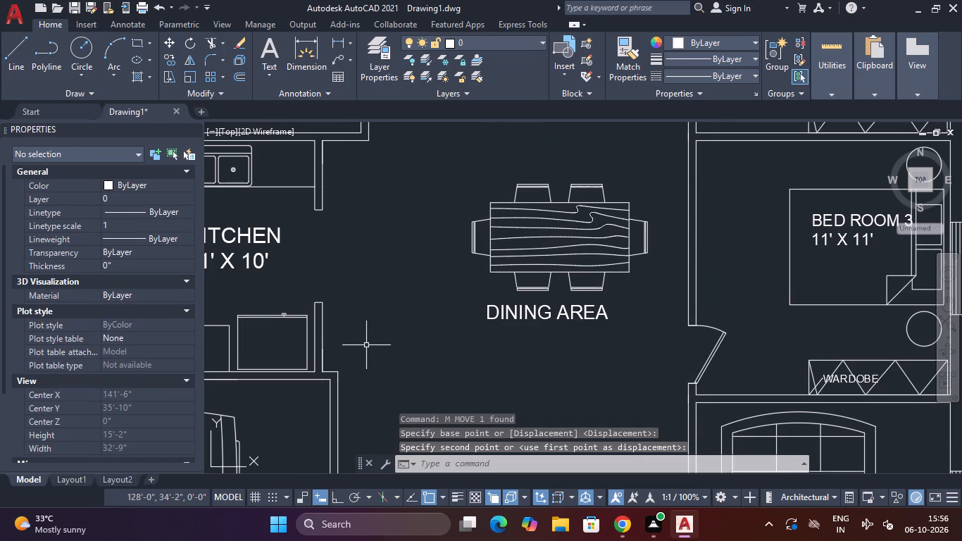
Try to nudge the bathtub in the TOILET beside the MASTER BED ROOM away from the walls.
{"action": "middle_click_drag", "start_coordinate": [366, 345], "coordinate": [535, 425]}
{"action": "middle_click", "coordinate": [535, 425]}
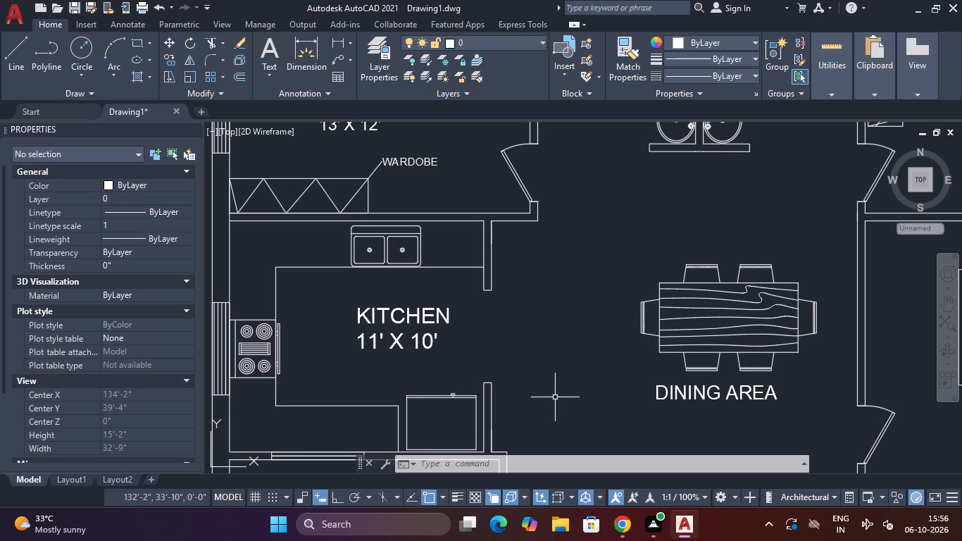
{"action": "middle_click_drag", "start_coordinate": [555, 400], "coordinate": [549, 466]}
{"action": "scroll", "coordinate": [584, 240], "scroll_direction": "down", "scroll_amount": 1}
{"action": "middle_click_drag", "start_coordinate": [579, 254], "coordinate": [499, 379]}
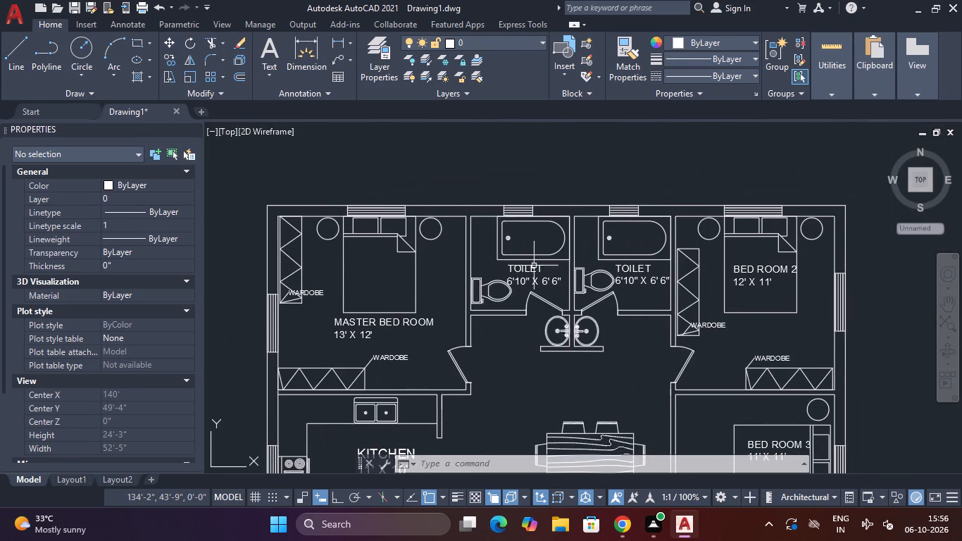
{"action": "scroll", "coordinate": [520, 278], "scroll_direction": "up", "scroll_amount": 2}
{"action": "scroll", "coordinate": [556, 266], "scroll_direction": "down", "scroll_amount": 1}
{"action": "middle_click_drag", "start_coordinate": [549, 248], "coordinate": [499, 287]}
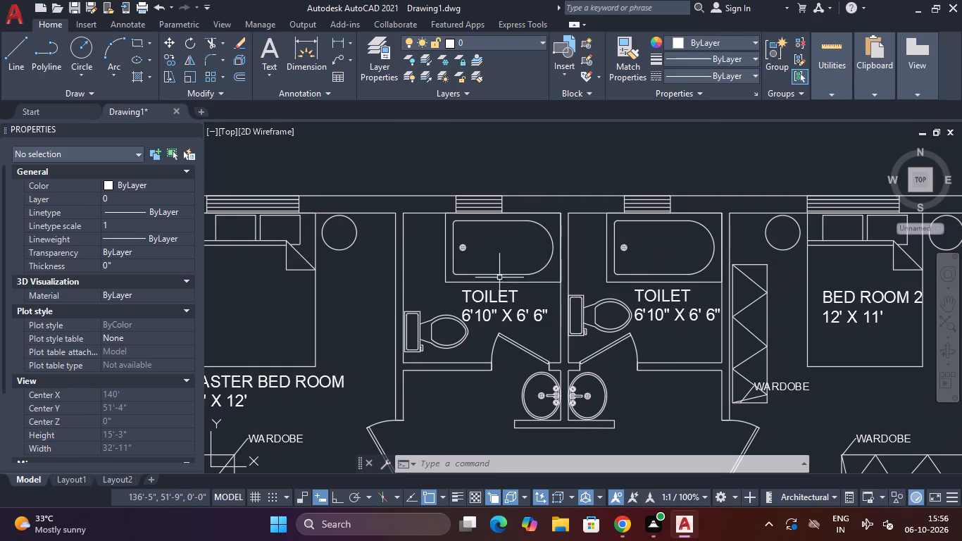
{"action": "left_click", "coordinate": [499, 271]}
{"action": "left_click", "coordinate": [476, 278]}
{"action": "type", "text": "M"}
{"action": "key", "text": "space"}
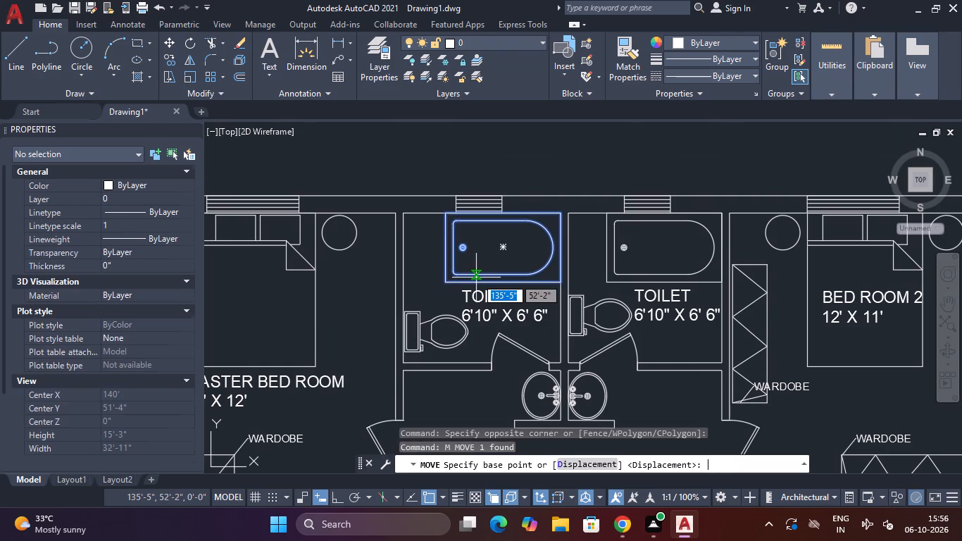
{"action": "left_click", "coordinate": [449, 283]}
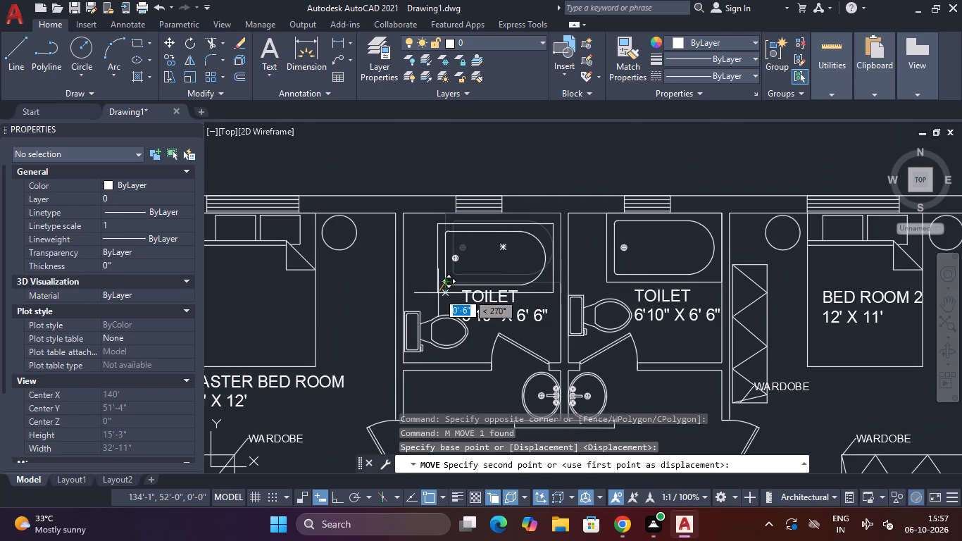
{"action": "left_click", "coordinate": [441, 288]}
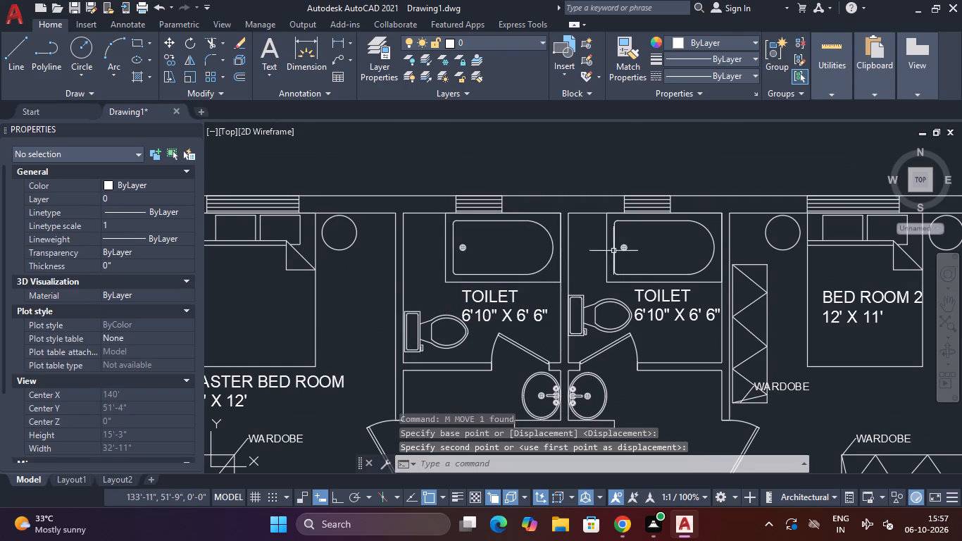
Insert the Phone - Desk block from DesignCenter in the open floor between the KITCHEN and the dining table.
{"action": "middle_click_drag", "start_coordinate": [644, 254], "coordinate": [492, 254]}
{"action": "middle_click_drag", "start_coordinate": [487, 249], "coordinate": [449, 207]}
{"action": "middle_click", "coordinate": [448, 205]}
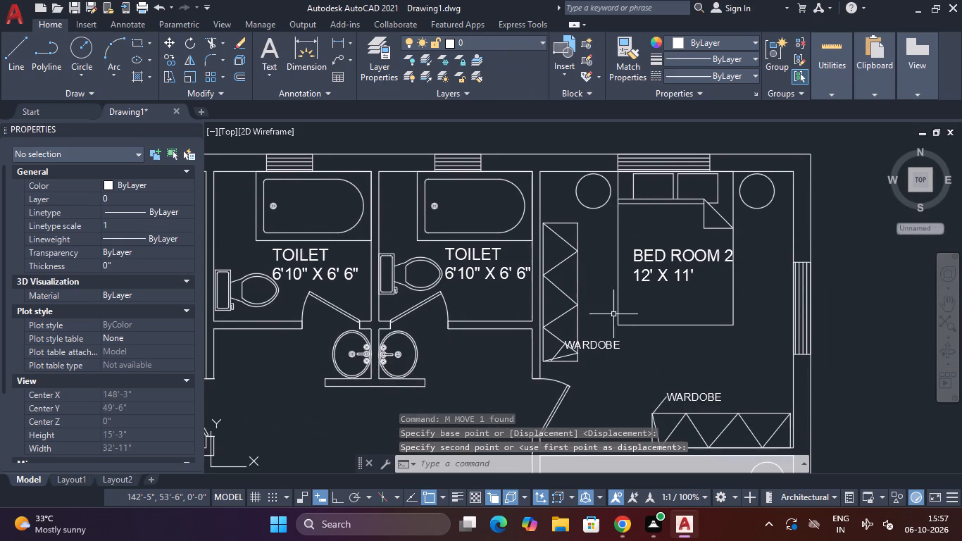
{"action": "middle_click_drag", "start_coordinate": [612, 328], "coordinate": [646, 250]}
{"action": "middle_click_drag", "start_coordinate": [681, 340], "coordinate": [752, 178]}
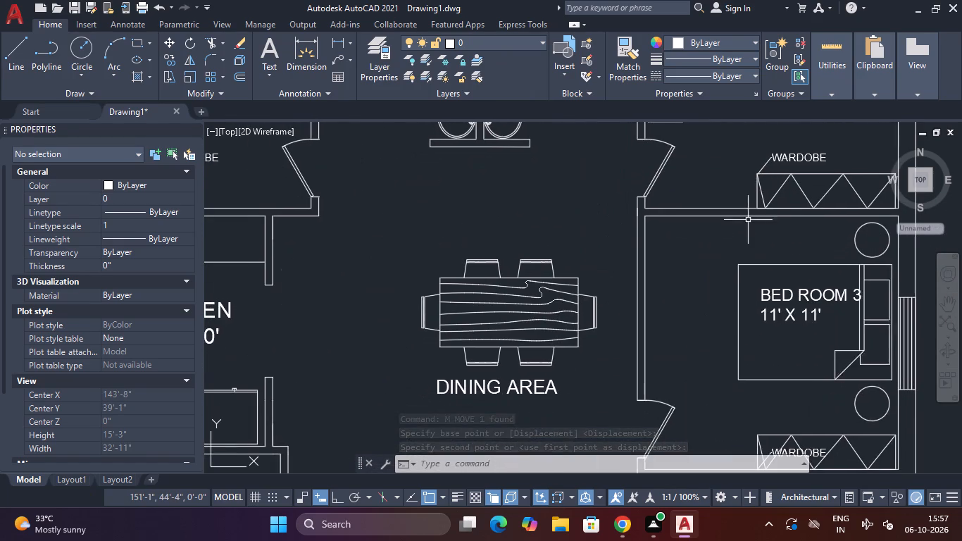
{"action": "middle_click_drag", "start_coordinate": [723, 336], "coordinate": [645, 312]}
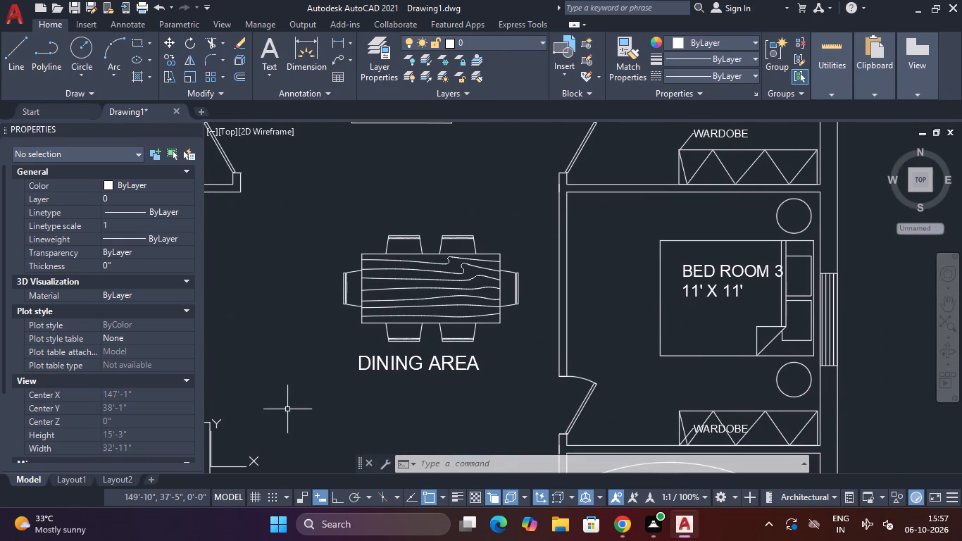
{"action": "key", "text": "ctrl+2"}
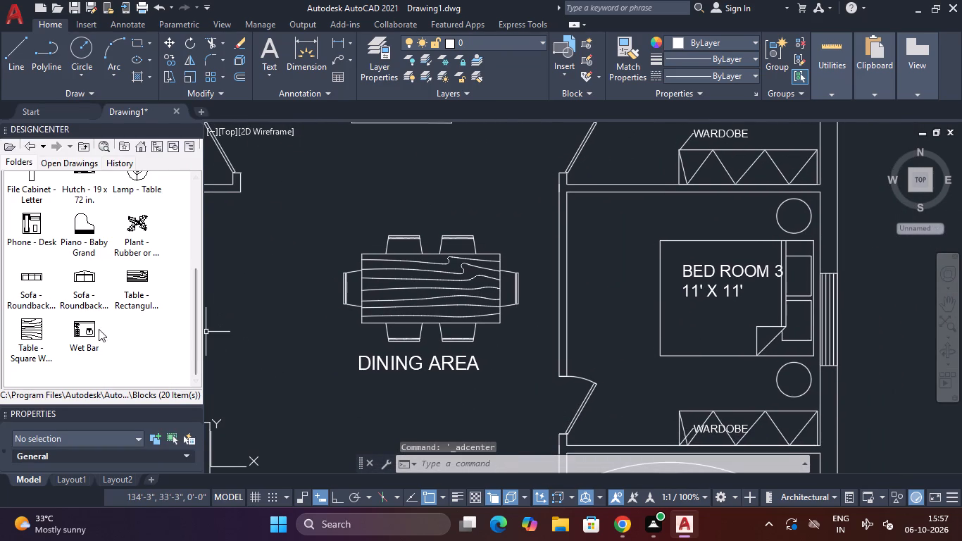
{"action": "left_click_drag", "start_coordinate": [32, 231], "coordinate": [35, 228]}
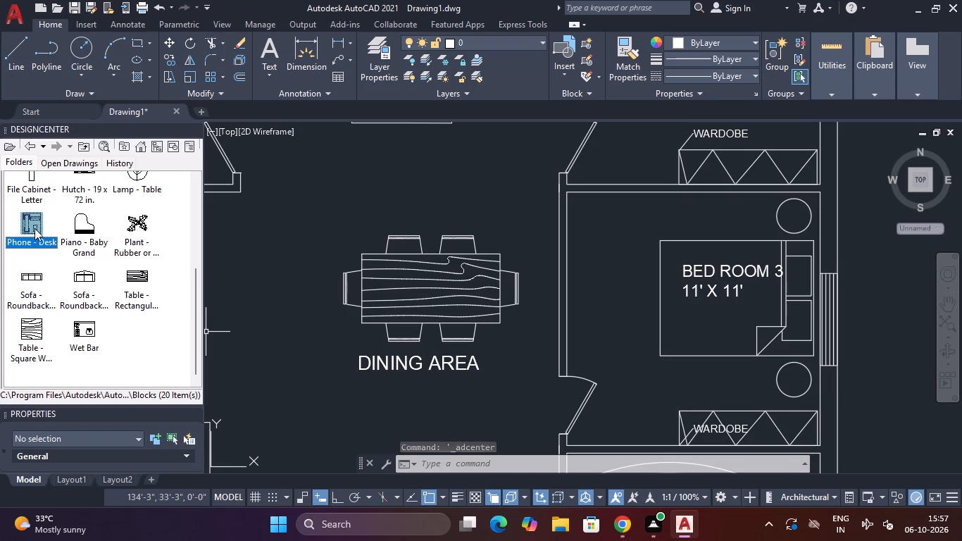
{"action": "left_click_drag", "start_coordinate": [35, 228], "coordinate": [279, 255]}
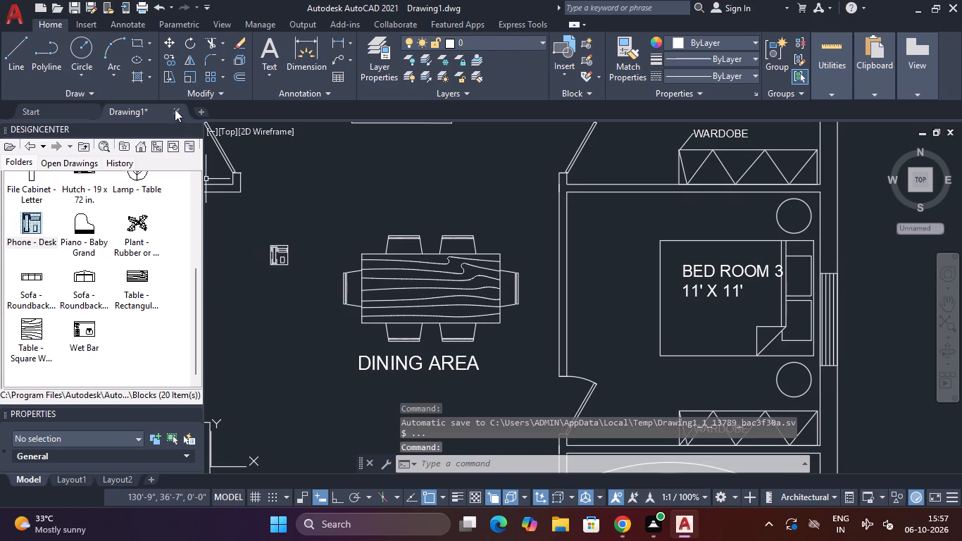
{"action": "left_click", "coordinate": [196, 132]}
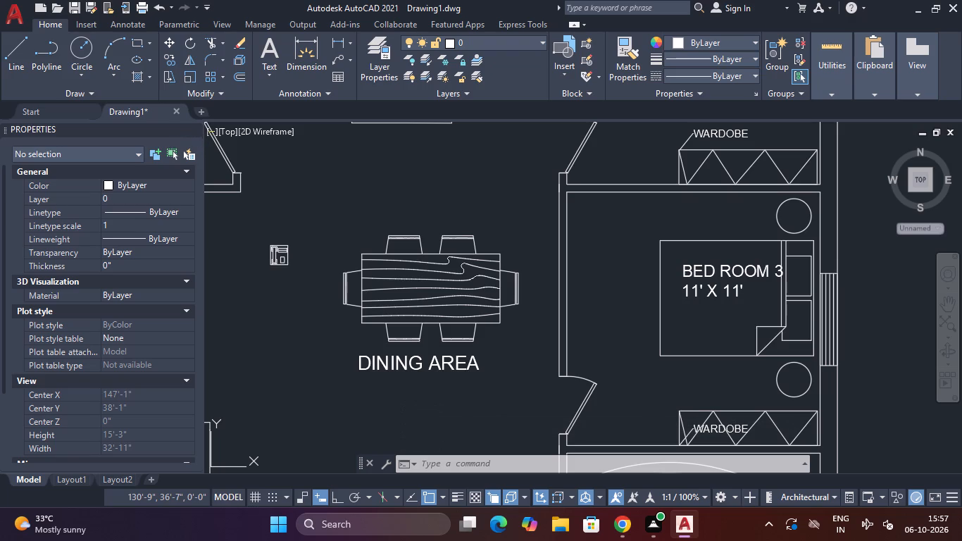
Rotate the desk phone block 270 degrees about its upper-right corner, with ortho mode on.
{"action": "scroll", "coordinate": [294, 266], "scroll_direction": "up", "scroll_amount": 3}
{"action": "middle_click_drag", "start_coordinate": [298, 213], "coordinate": [367, 203]}
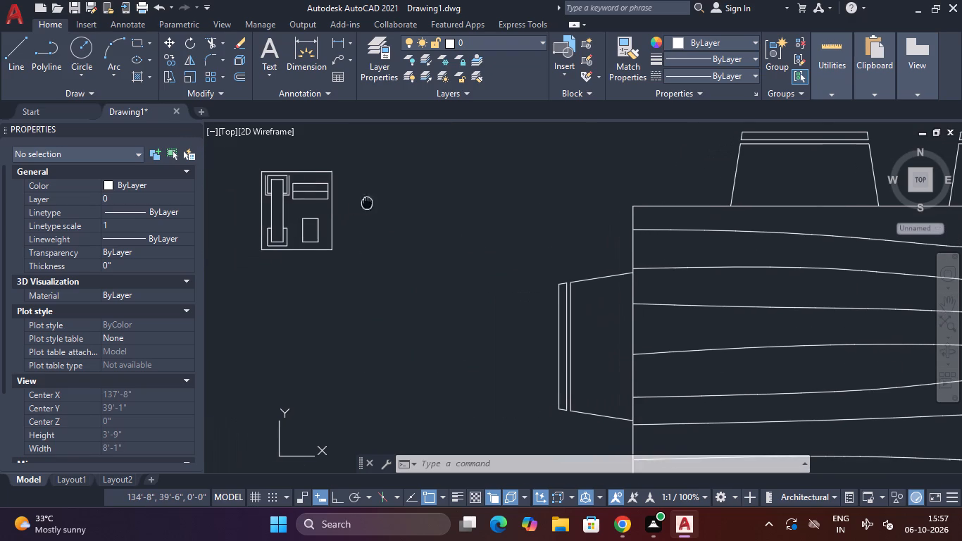
{"action": "left_click_drag", "start_coordinate": [353, 168], "coordinate": [315, 202]}
{"action": "left_click", "coordinate": [254, 260]}
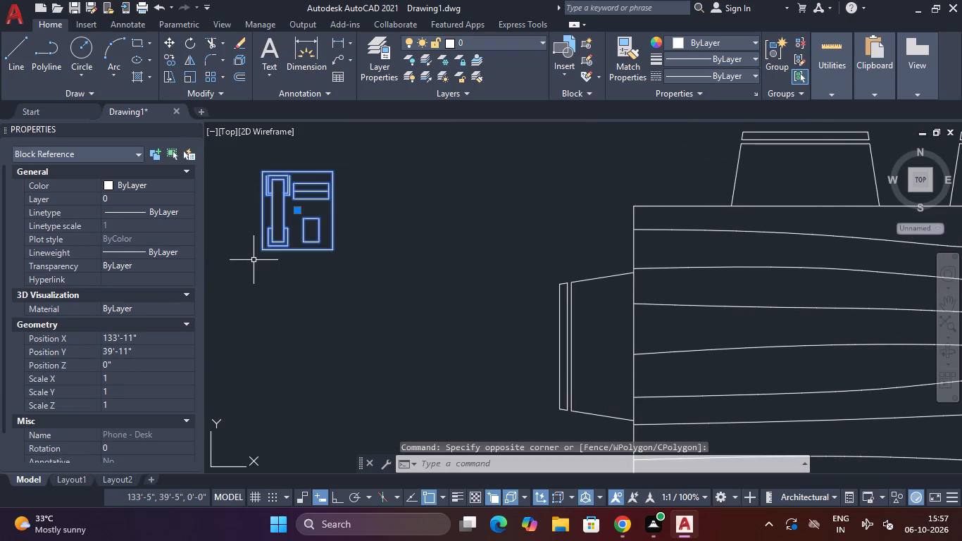
{"action": "key", "text": "r"}
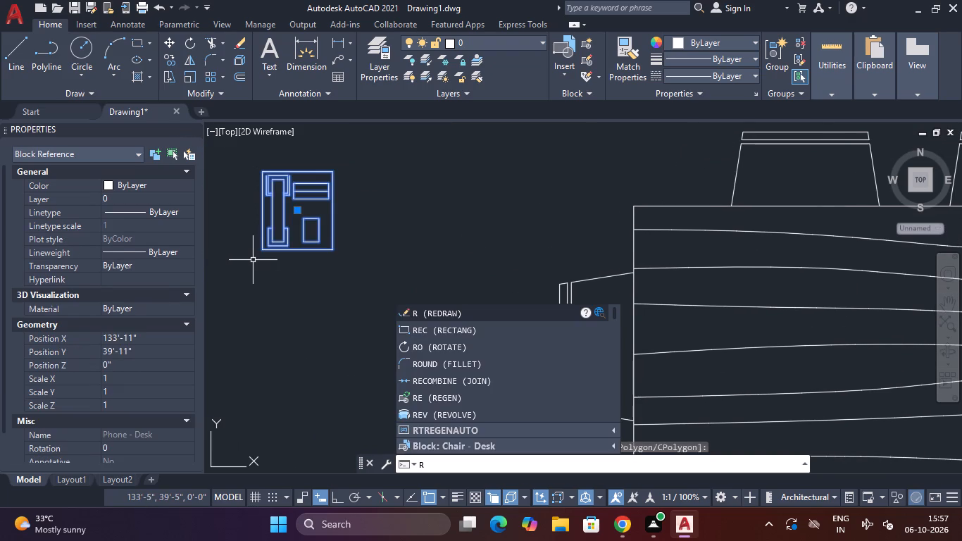
{"action": "key", "text": "o"}
{"action": "key", "text": "Return"}
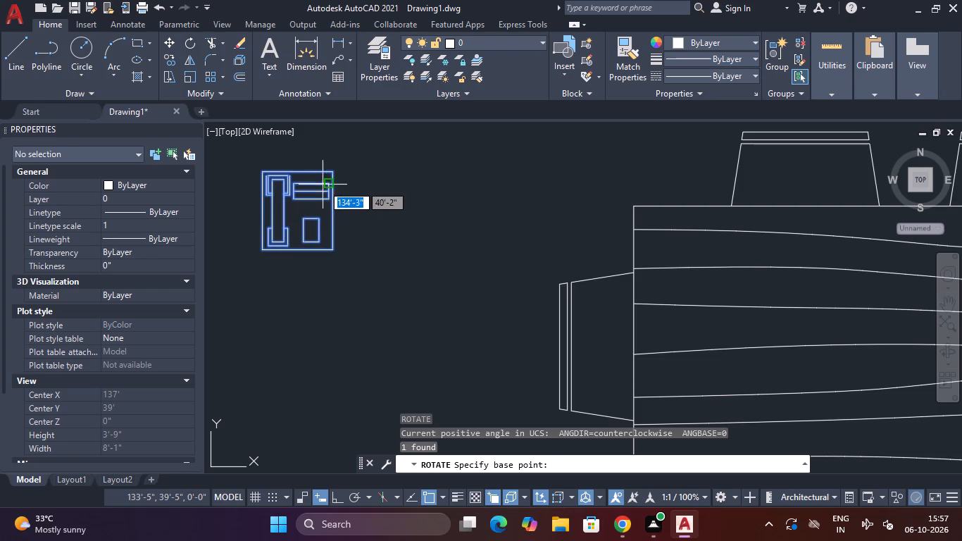
{"action": "left_click", "coordinate": [334, 170]}
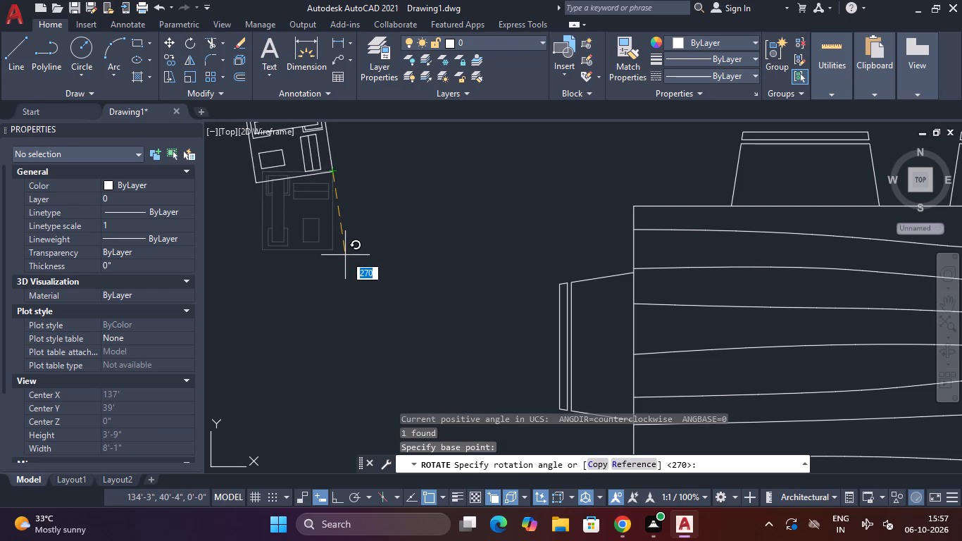
{"action": "key", "text": "F8"}
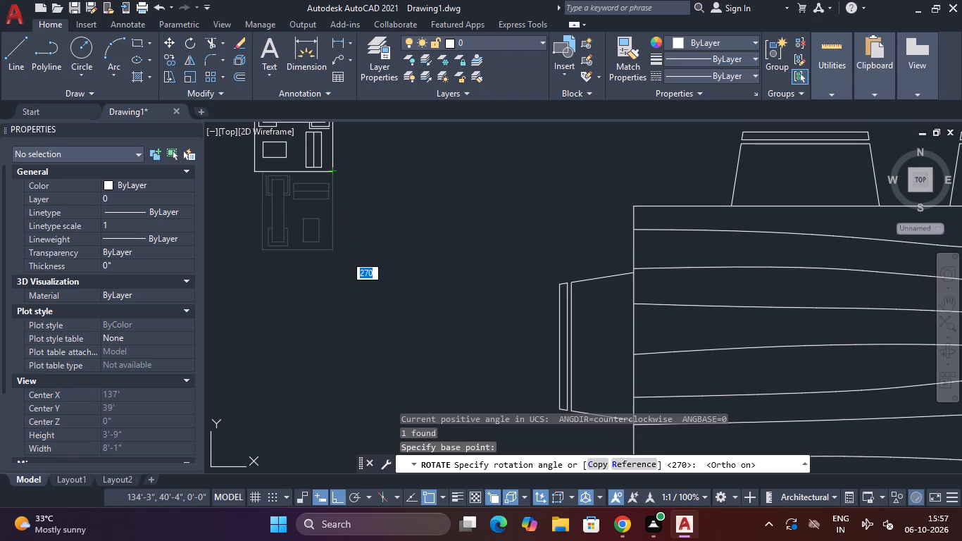
{"action": "left_click", "coordinate": [345, 255]}
Scale the desk phone block down slightly in two passes, using its lower-left corner as the base point.
{"action": "middle_click_drag", "start_coordinate": [351, 253], "coordinate": [356, 443]}
{"action": "left_click_drag", "start_coordinate": [367, 282], "coordinate": [351, 289]}
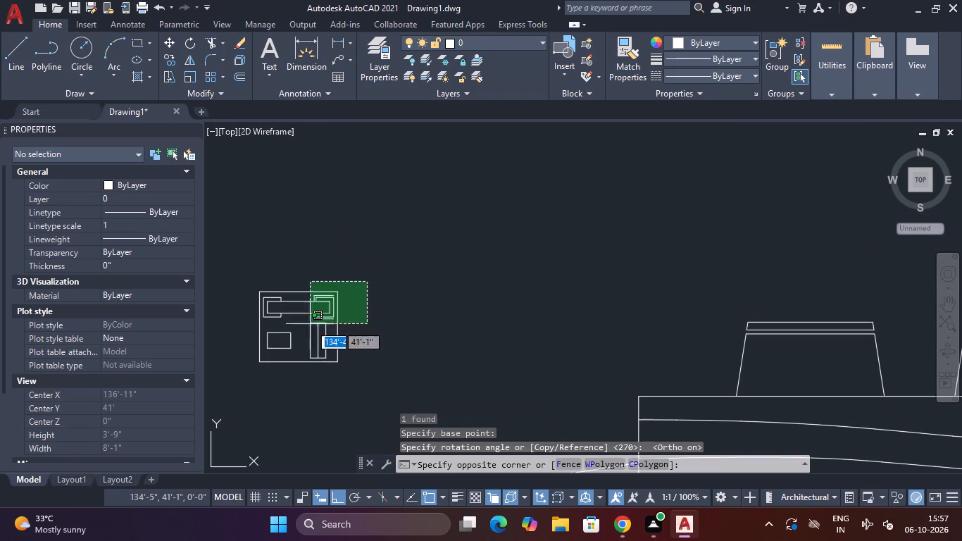
{"action": "left_click", "coordinate": [236, 409]}
{"action": "type", "text": "SC"}
{"action": "key", "text": "Return"}
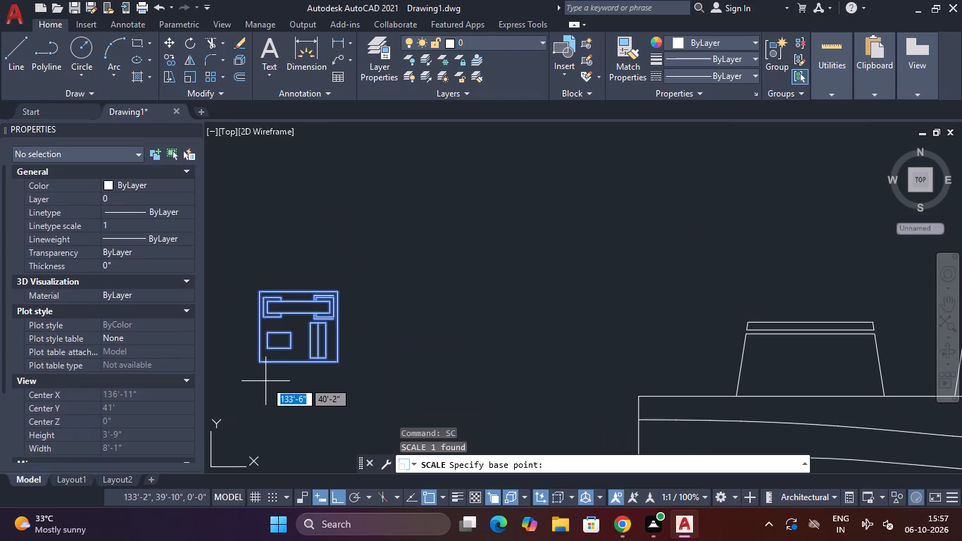
{"action": "left_click", "coordinate": [256, 363]}
{"action": "left_click", "coordinate": [289, 340]}
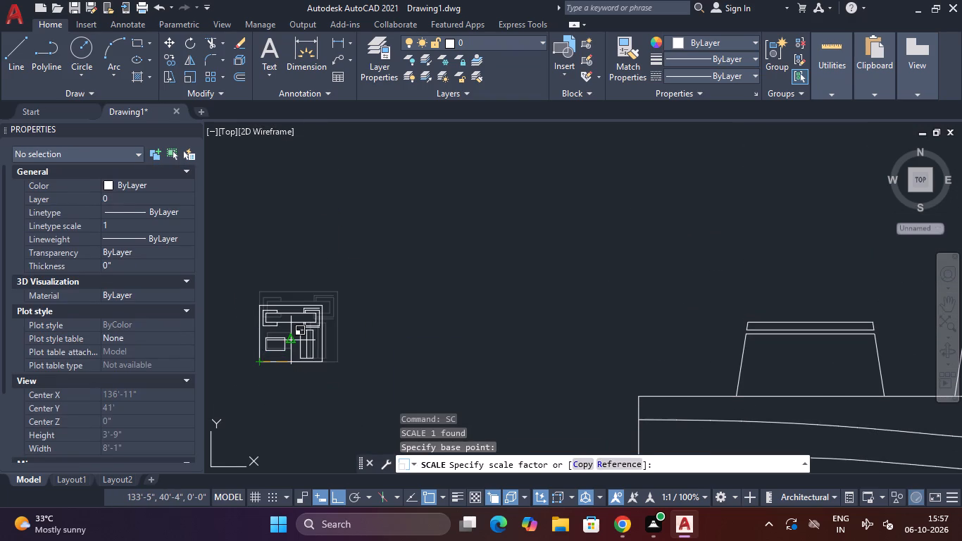
{"action": "left_click_drag", "start_coordinate": [351, 287], "coordinate": [344, 301]}
{"action": "left_click", "coordinate": [295, 354]}
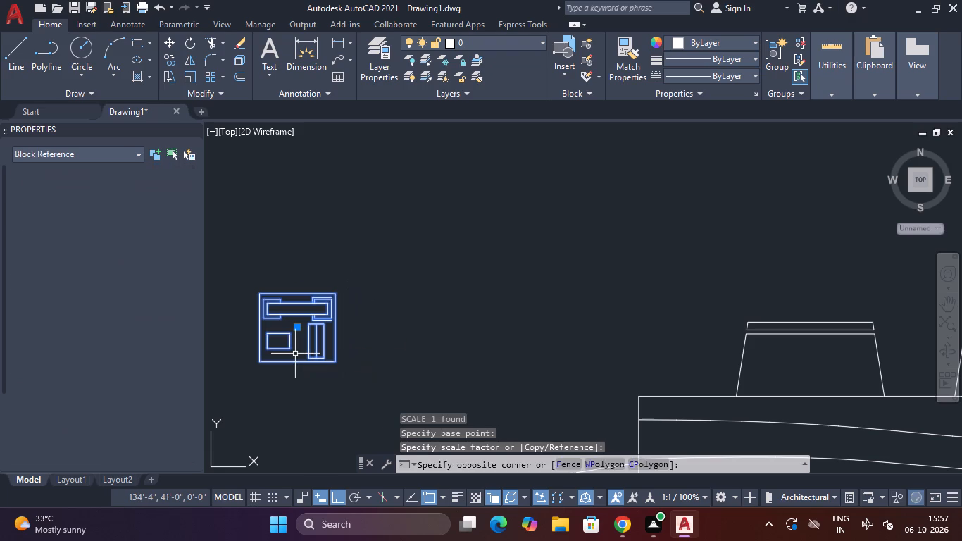
{"action": "key", "text": "s"}
{"action": "type", "text": "C"}
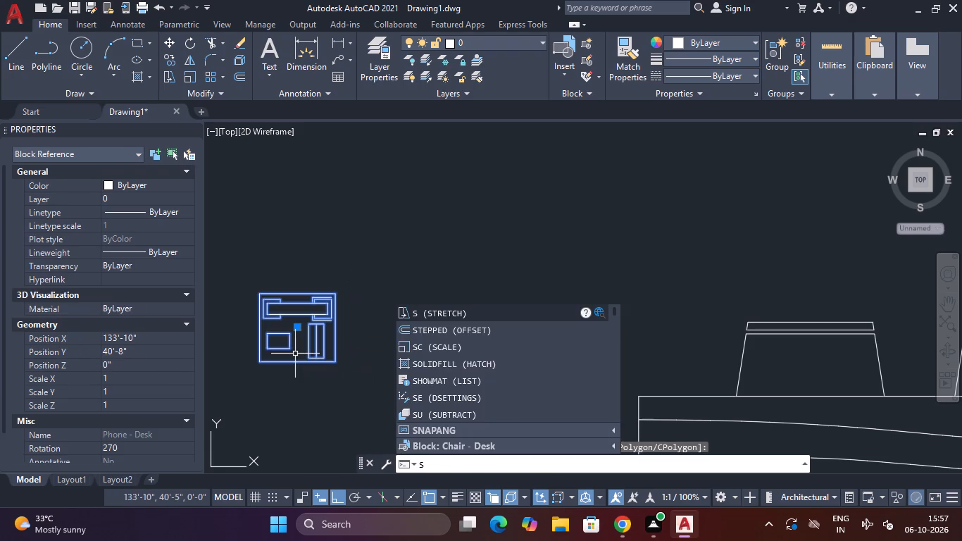
{"action": "key", "text": "space"}
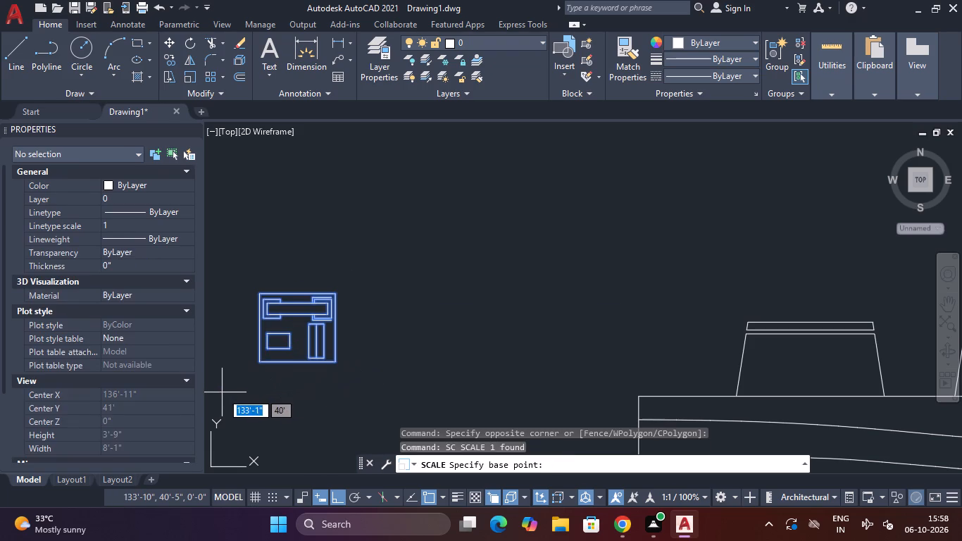
{"action": "left_click", "coordinate": [263, 363]}
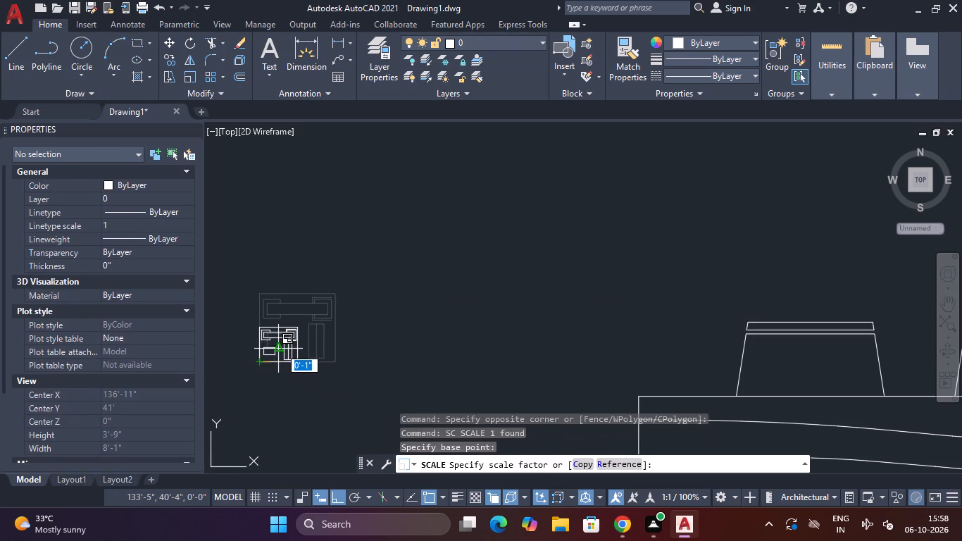
{"action": "left_click", "coordinate": [285, 341]}
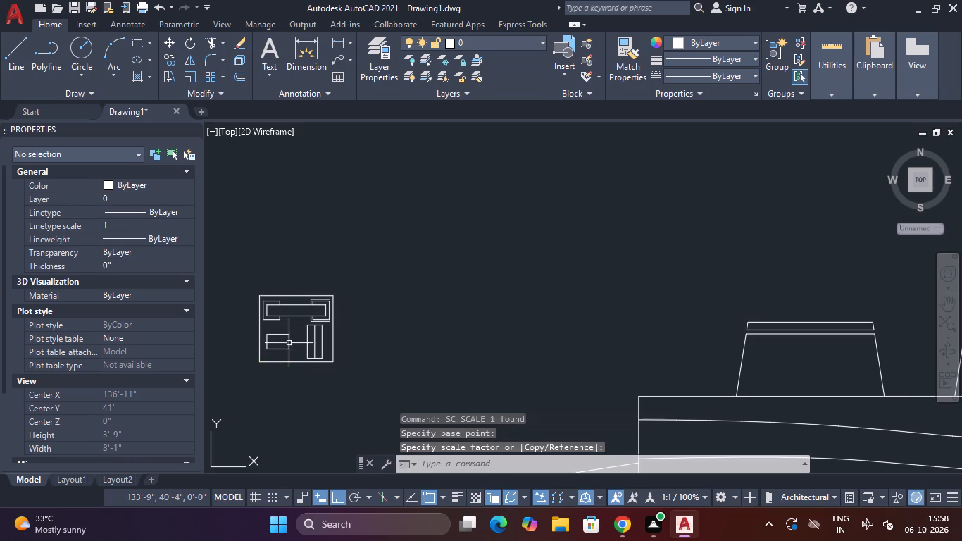
Copy the desk phone block from its centre onto the round bedside table nearest the WARDOBE wall of BED ROOM 2, in BED ROOM 3, with ortho off.
{"action": "left_click_drag", "start_coordinate": [378, 262], "coordinate": [363, 280]}
{"action": "left_click", "coordinate": [256, 385]}
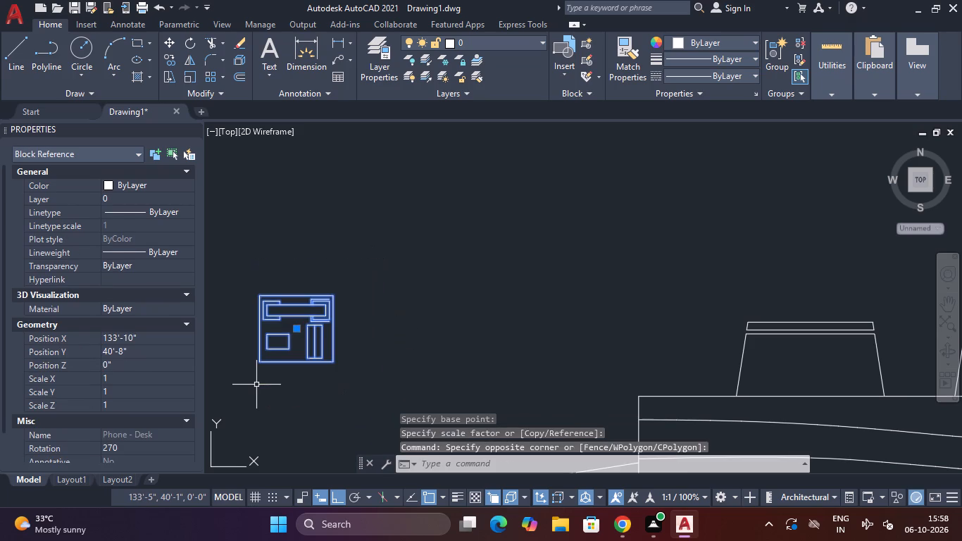
{"action": "type", "text": "CO"}
{"action": "key", "text": "space"}
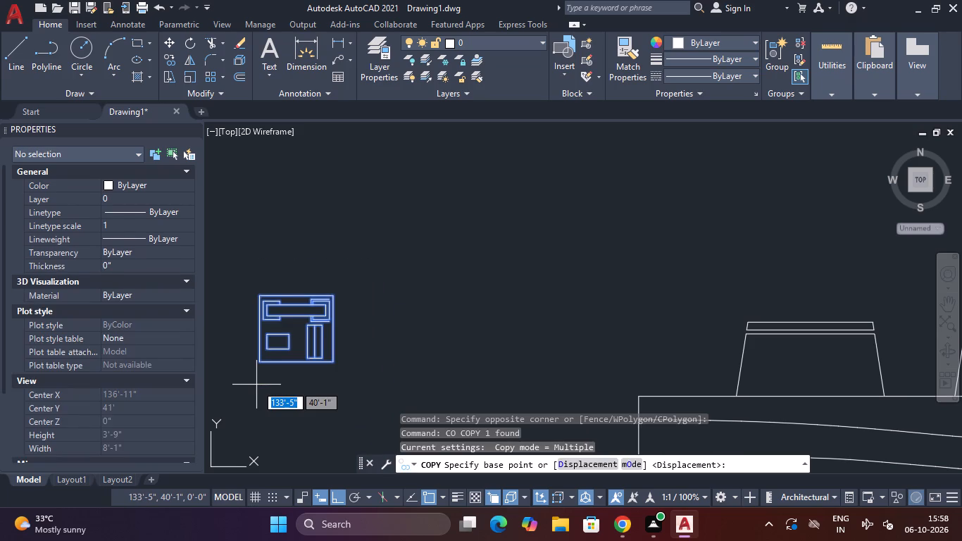
{"action": "left_click", "coordinate": [296, 323]}
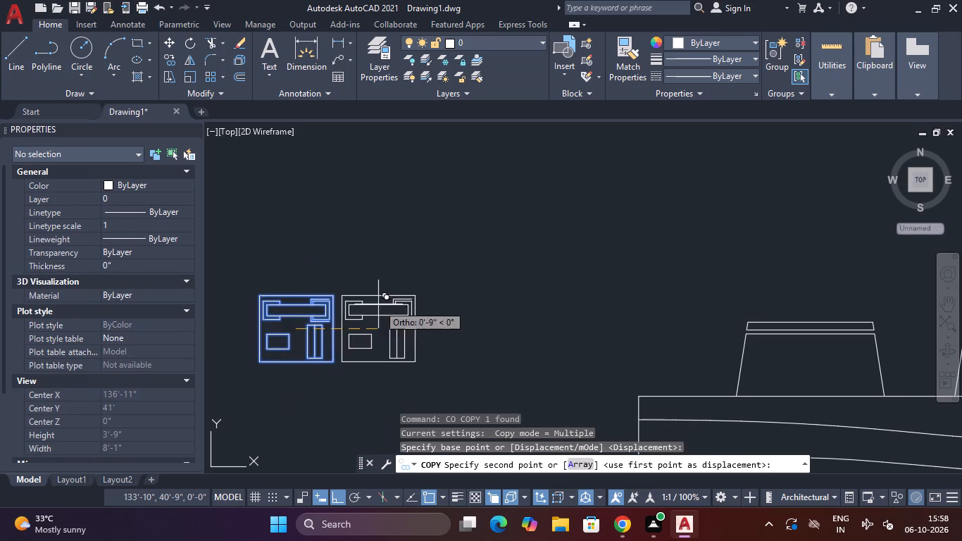
{"action": "middle_click_drag", "start_coordinate": [395, 298], "coordinate": [318, 330]}
{"action": "scroll", "coordinate": [447, 282], "scroll_direction": "down", "scroll_amount": 3}
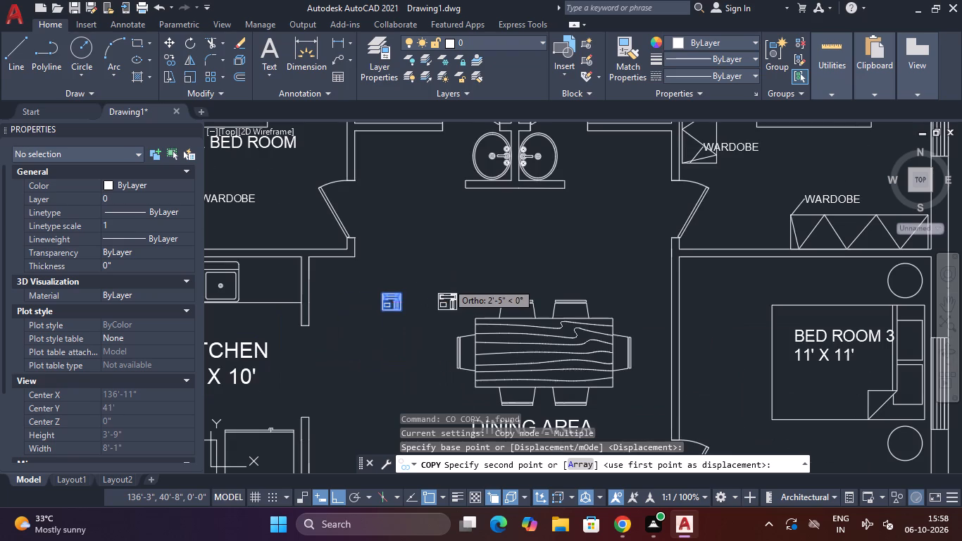
{"action": "key", "text": "F8"}
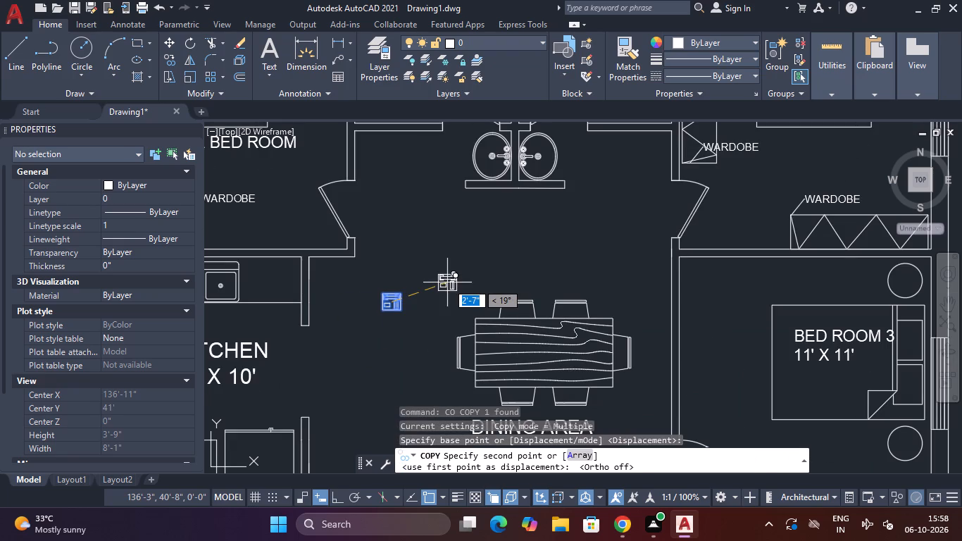
{"action": "middle_click_drag", "start_coordinate": [712, 281], "coordinate": [480, 290]}
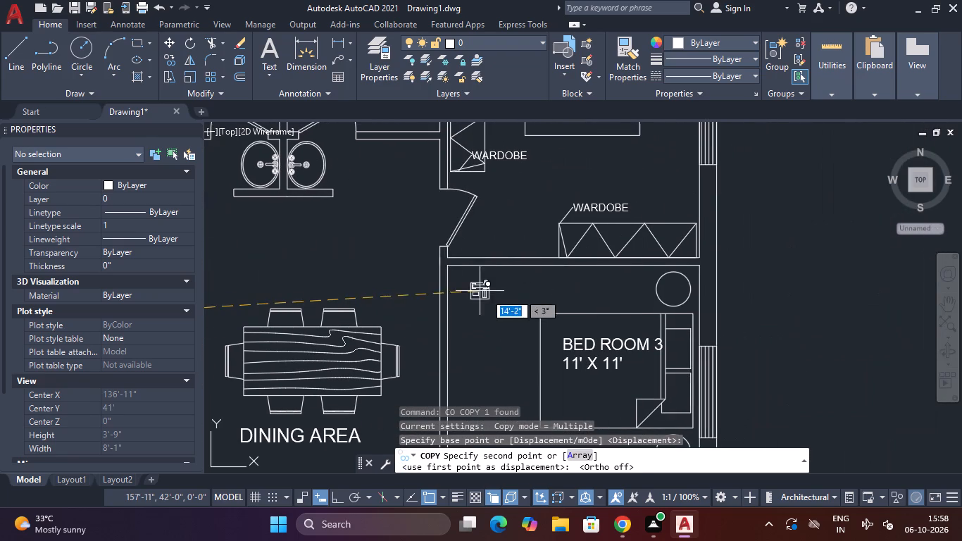
{"action": "scroll", "coordinate": [680, 294], "scroll_direction": "up", "scroll_amount": 3}
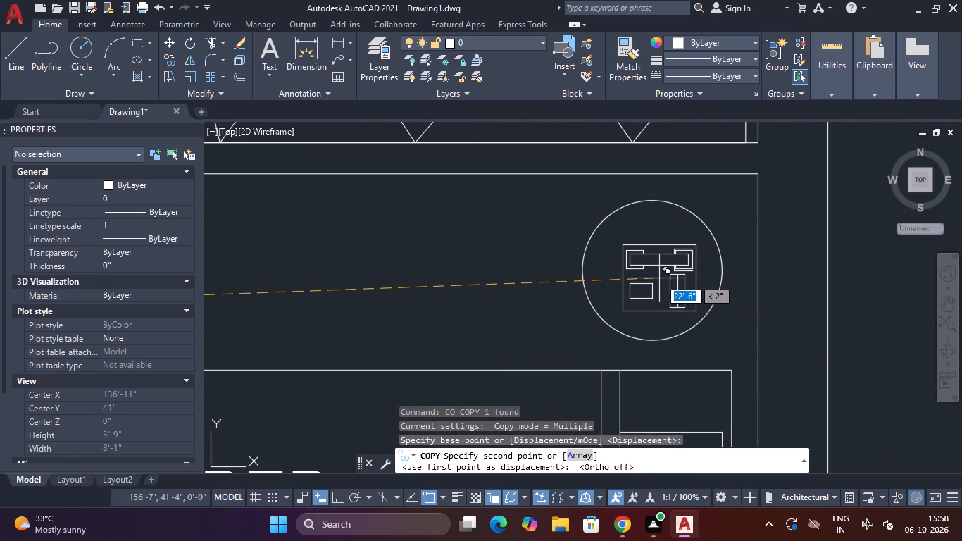
{"action": "left_click", "coordinate": [653, 275]}
Place another desk phone copy on the round bedside table in the outer corner of BED ROOM 2.
{"action": "middle_click_drag", "start_coordinate": [653, 274], "coordinate": [620, 416]}
{"action": "scroll", "coordinate": [632, 390], "scroll_direction": "down", "scroll_amount": 3}
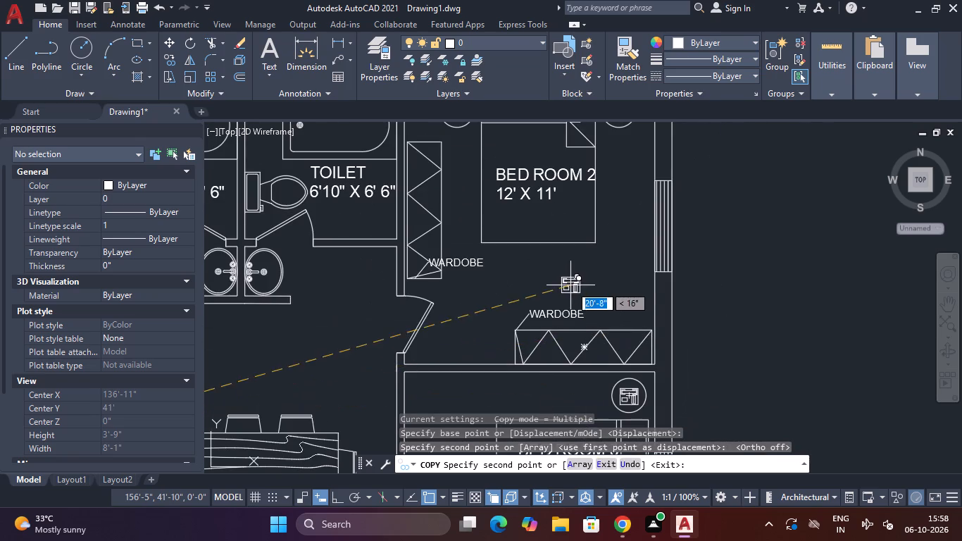
{"action": "middle_click_drag", "start_coordinate": [583, 267], "coordinate": [551, 388]}
{"action": "scroll", "coordinate": [584, 231], "scroll_direction": "up", "scroll_amount": 1}
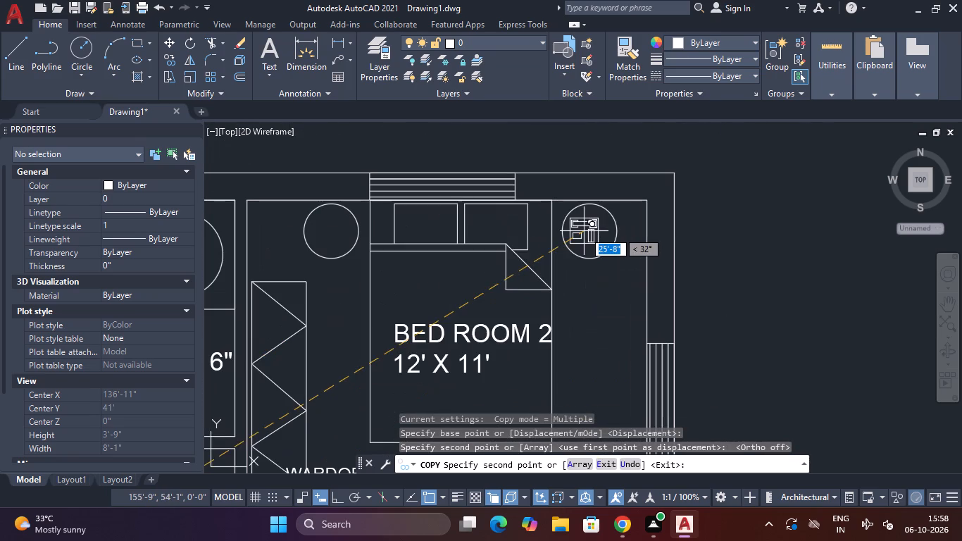
{"action": "left_click", "coordinate": [592, 233]}
Place another desk phone copy on the MASTER BED ROOM's round bedside table on the TOILET side of the bed.
{"action": "middle_click_drag", "start_coordinate": [591, 286], "coordinate": [673, 275]}
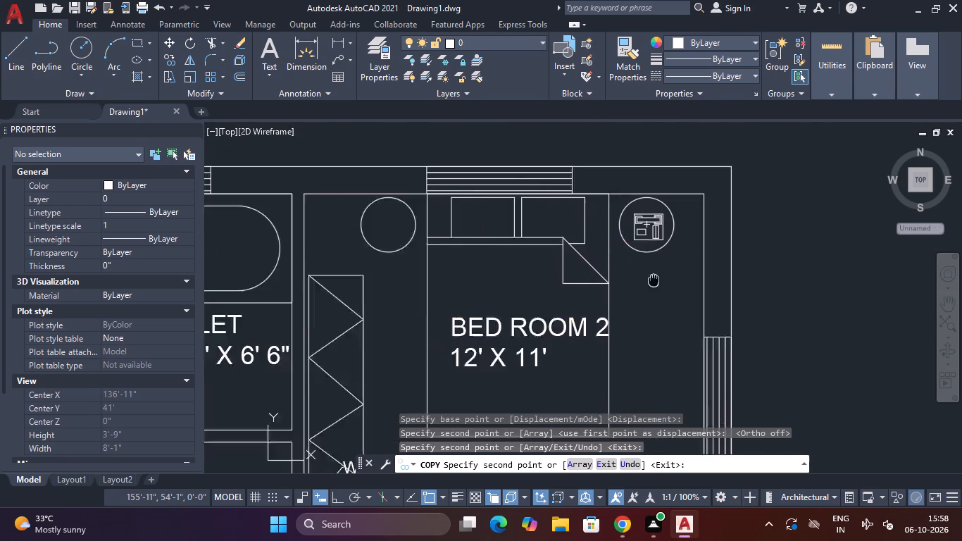
{"action": "middle_click_drag", "start_coordinate": [673, 275], "coordinate": [689, 270]}
{"action": "scroll", "coordinate": [696, 267], "scroll_direction": "down", "scroll_amount": 1}
{"action": "middle_click_drag", "start_coordinate": [487, 234], "coordinate": [827, 244]}
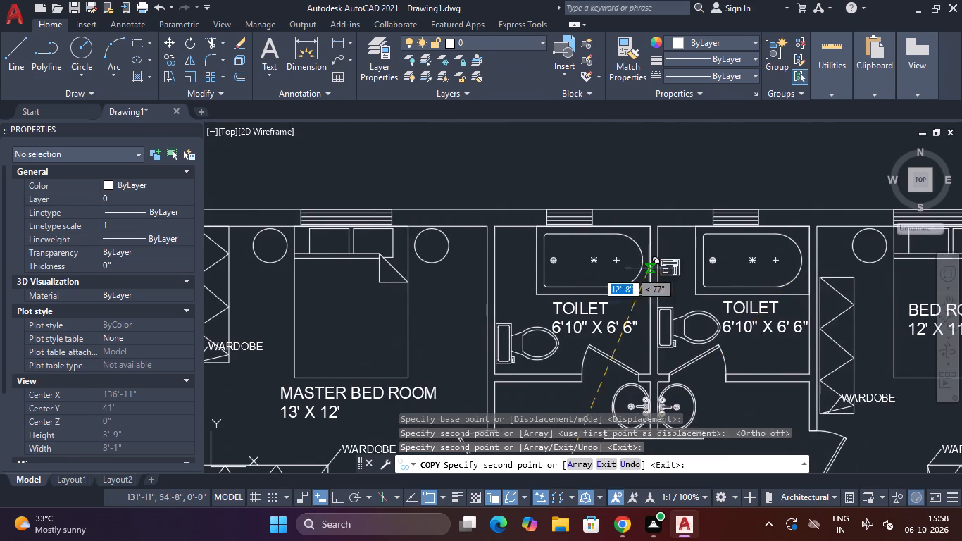
{"action": "scroll", "coordinate": [427, 247], "scroll_direction": "up", "scroll_amount": 2}
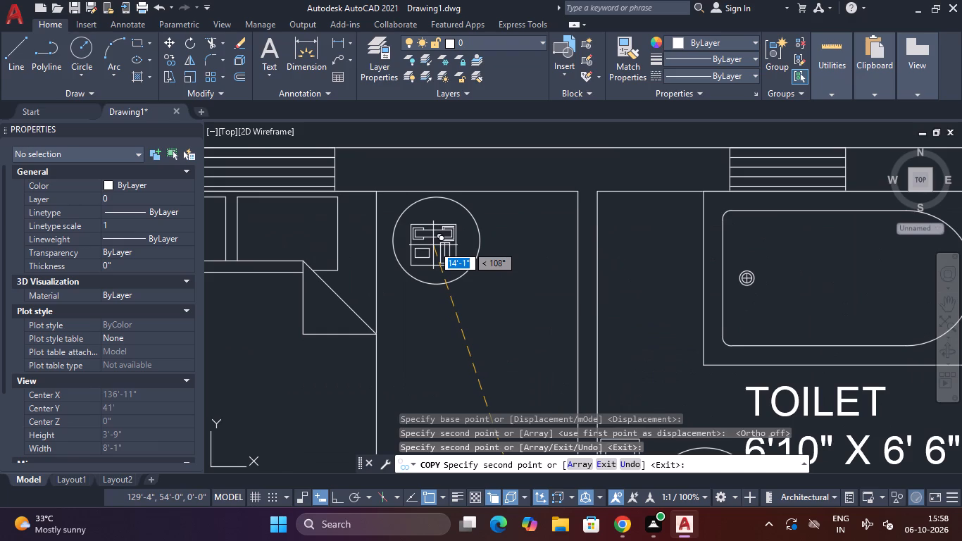
{"action": "left_click", "coordinate": [433, 245]}
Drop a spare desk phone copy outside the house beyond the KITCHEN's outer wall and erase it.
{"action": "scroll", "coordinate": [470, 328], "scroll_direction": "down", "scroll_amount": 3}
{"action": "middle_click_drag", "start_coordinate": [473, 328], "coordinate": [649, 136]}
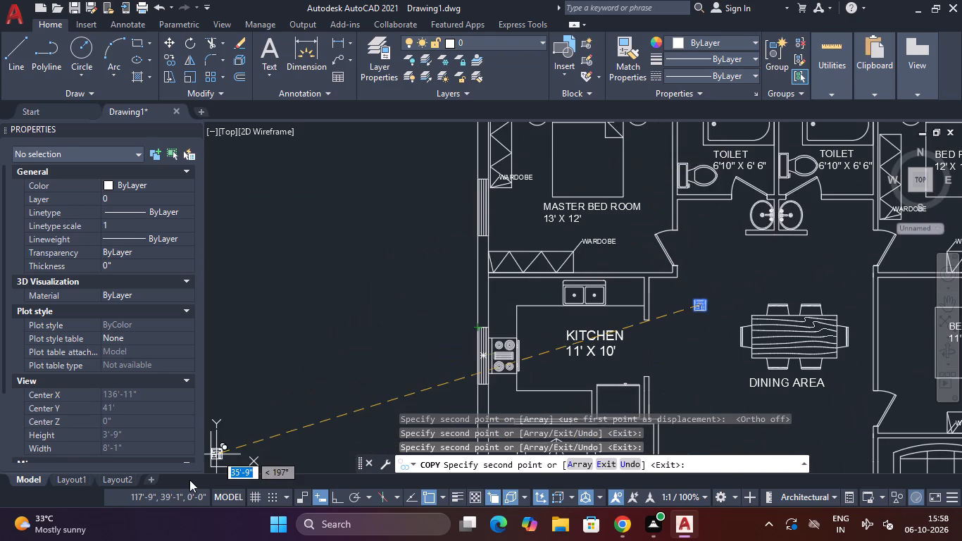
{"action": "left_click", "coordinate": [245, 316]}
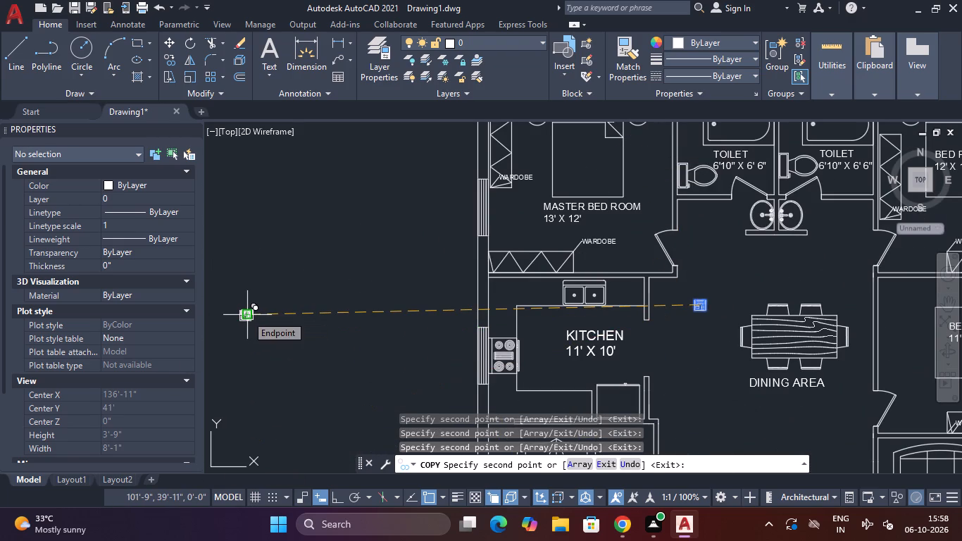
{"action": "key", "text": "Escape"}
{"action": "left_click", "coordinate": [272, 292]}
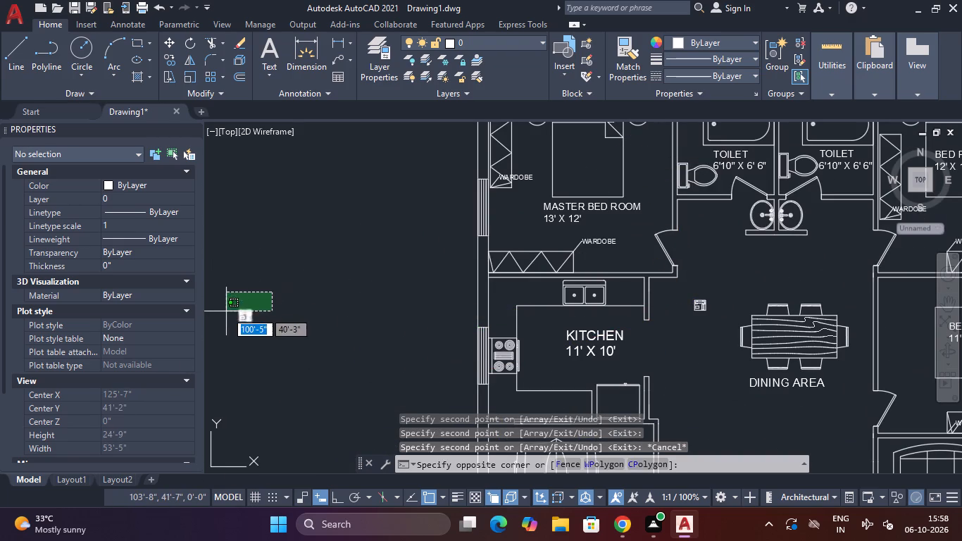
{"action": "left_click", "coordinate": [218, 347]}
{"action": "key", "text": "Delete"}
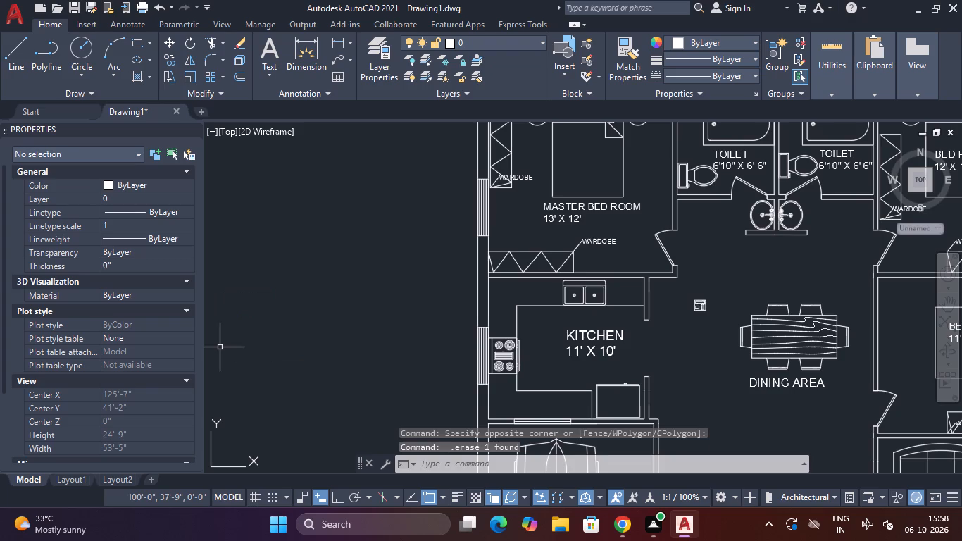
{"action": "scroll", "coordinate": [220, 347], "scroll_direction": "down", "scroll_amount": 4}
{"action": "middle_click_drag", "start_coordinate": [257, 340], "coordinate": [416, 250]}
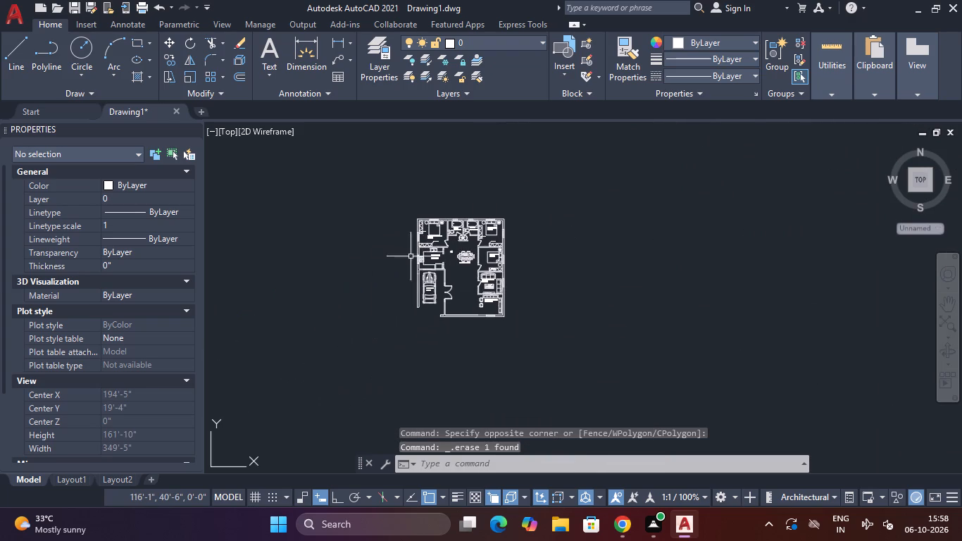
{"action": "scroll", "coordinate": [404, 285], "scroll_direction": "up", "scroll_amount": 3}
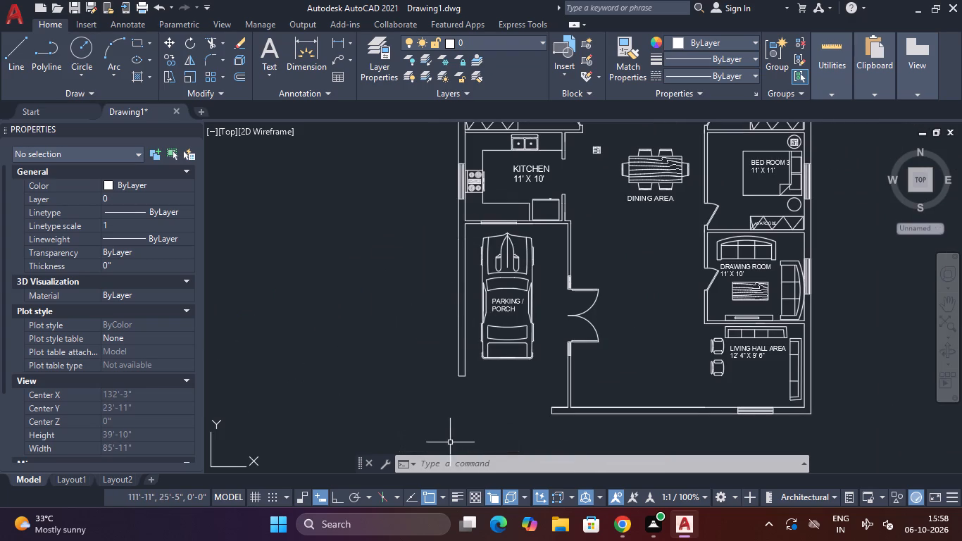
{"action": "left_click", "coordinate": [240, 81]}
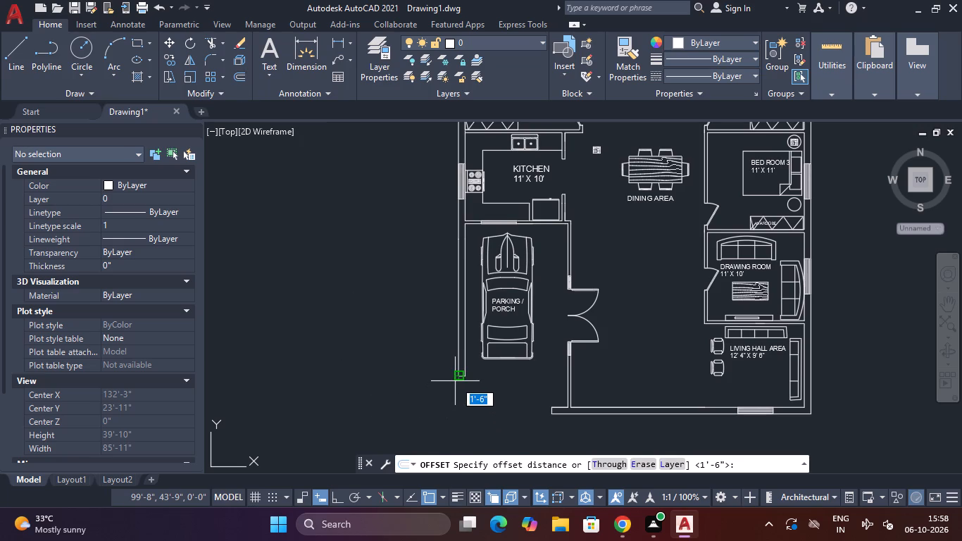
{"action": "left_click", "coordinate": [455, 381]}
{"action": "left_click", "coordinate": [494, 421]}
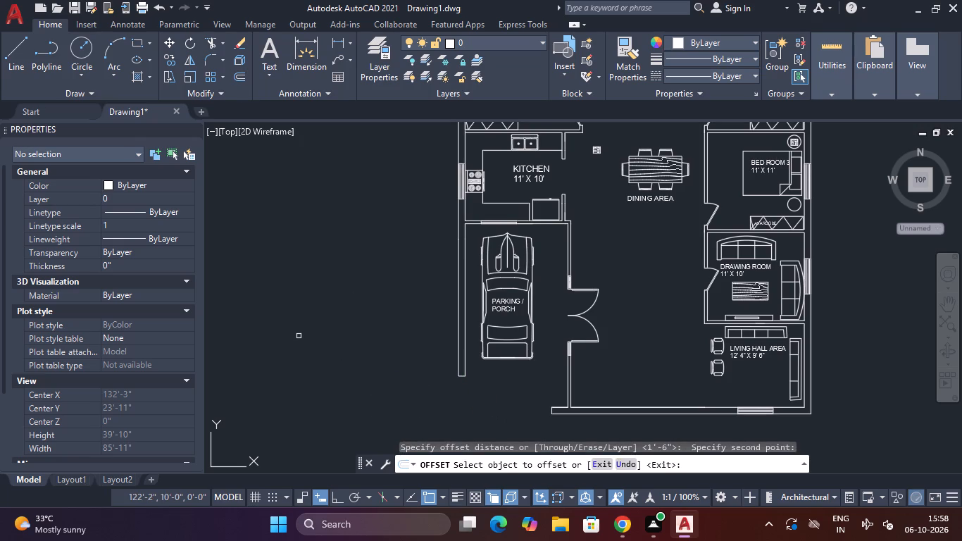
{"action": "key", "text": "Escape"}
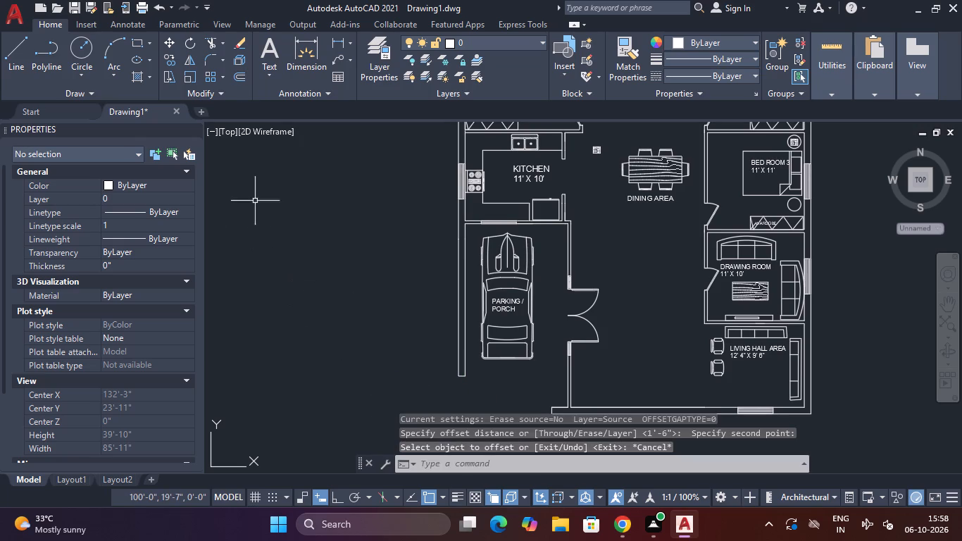
Delete the original desk phone block from the open floor between the KITCHEN and the dining table.
{"action": "scroll", "coordinate": [323, 292], "scroll_direction": "down", "scroll_amount": 1}
{"action": "middle_click_drag", "start_coordinate": [323, 294], "coordinate": [349, 275]}
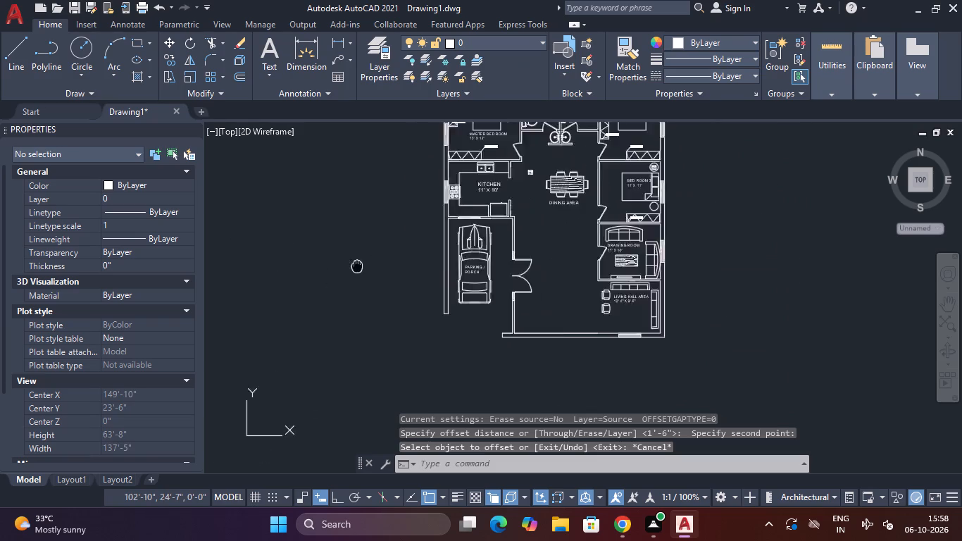
{"action": "middle_click_drag", "start_coordinate": [349, 275], "coordinate": [280, 320]}
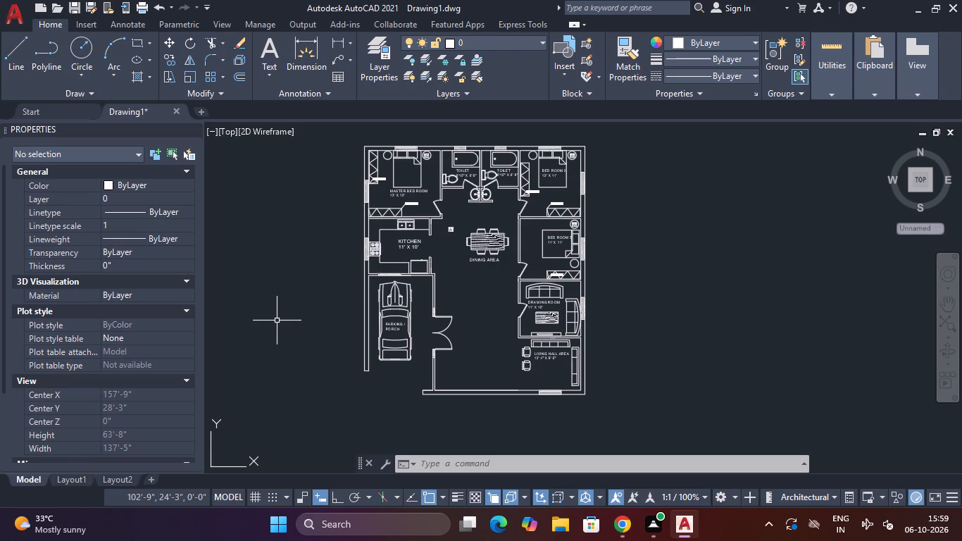
{"action": "scroll", "coordinate": [276, 321], "scroll_direction": "down", "scroll_amount": 3}
{"action": "scroll", "coordinate": [306, 310], "scroll_direction": "up", "scroll_amount": 2}
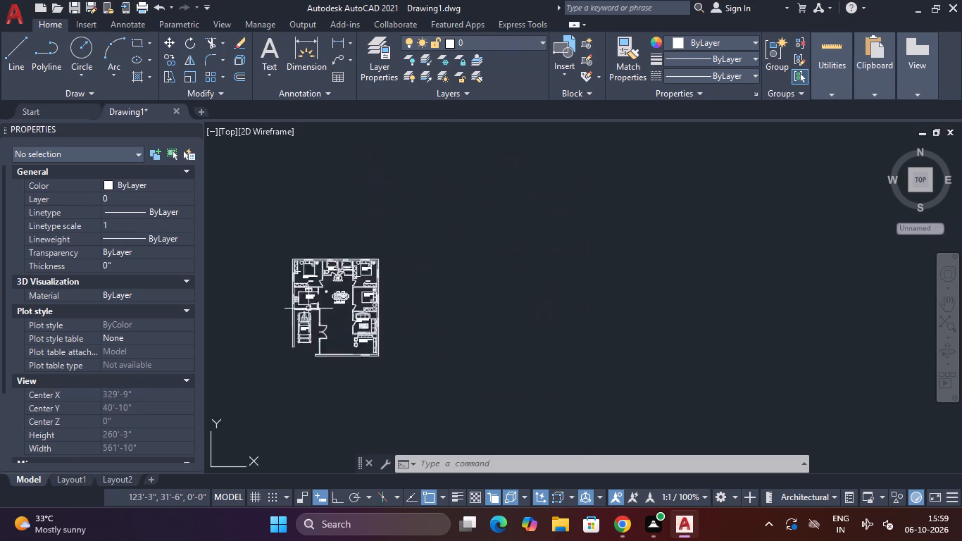
{"action": "scroll", "coordinate": [308, 309], "scroll_direction": "up", "scroll_amount": 2}
{"action": "middle_click_drag", "start_coordinate": [330, 297], "coordinate": [363, 279]}
{"action": "scroll", "coordinate": [432, 226], "scroll_direction": "up", "scroll_amount": 3}
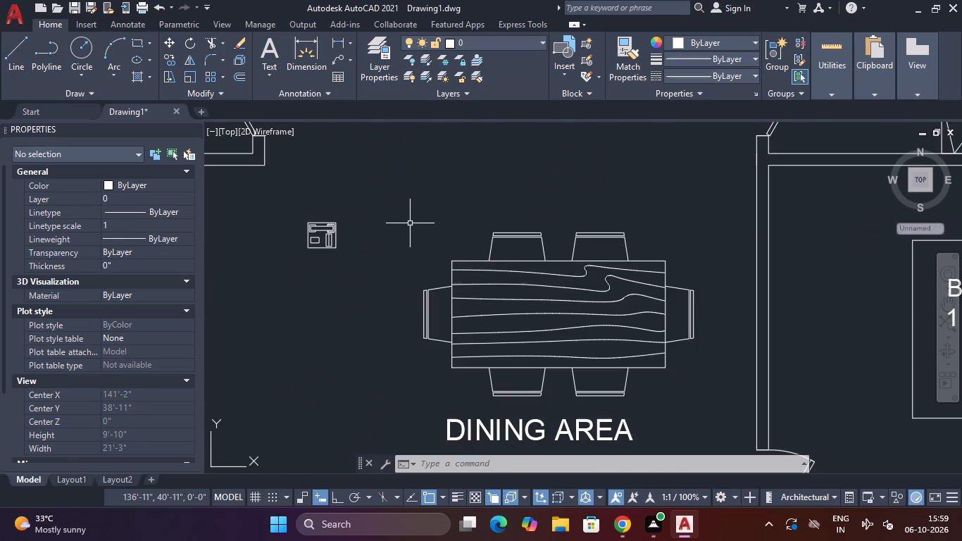
{"action": "left_click", "coordinate": [394, 214]}
{"action": "left_click", "coordinate": [310, 270]}
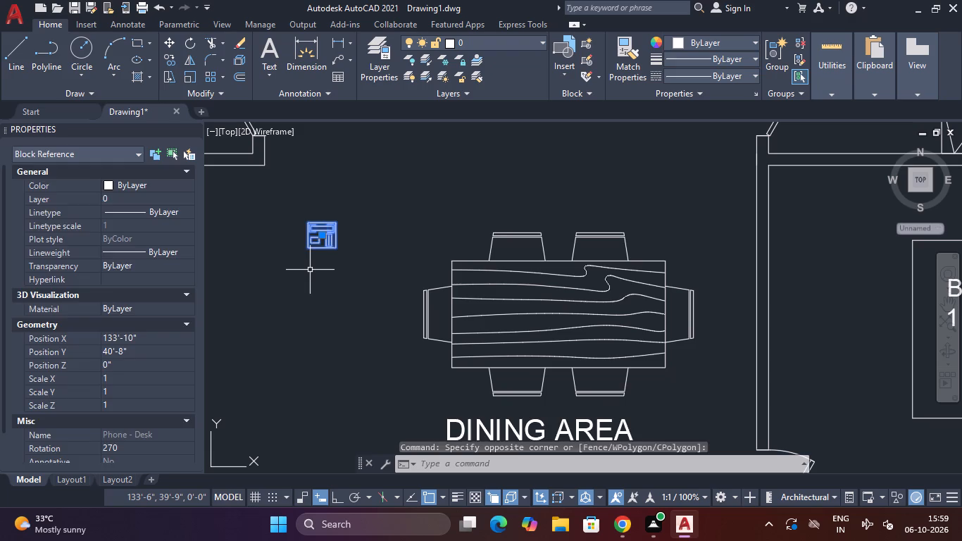
{"action": "key", "text": "Delete"}
Open the Dining Set - 36 x 72 in. block definition in the Block Editor.
{"action": "scroll", "coordinate": [310, 270], "scroll_direction": "down", "scroll_amount": 4}
{"action": "scroll", "coordinate": [338, 262], "scroll_direction": "up", "scroll_amount": 3}
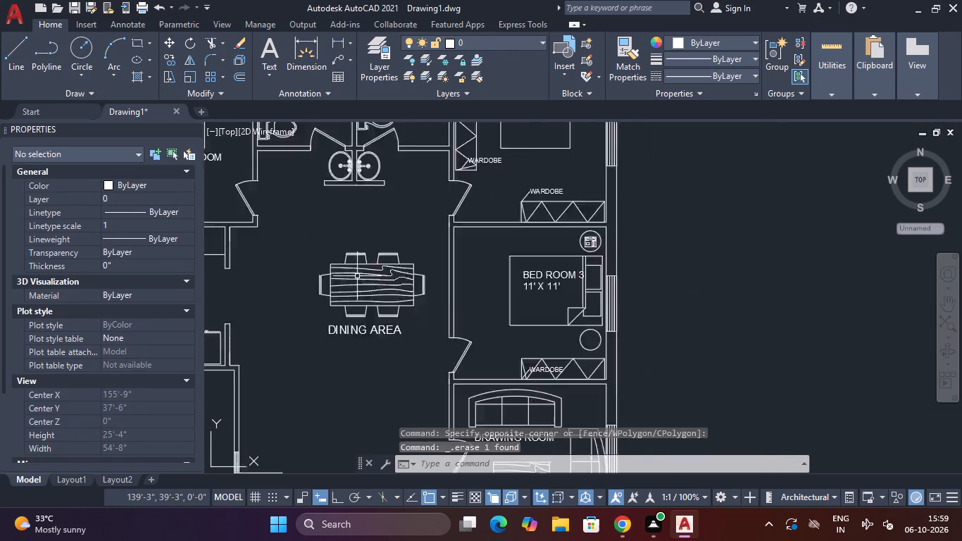
{"action": "double_click", "coordinate": [387, 295]}
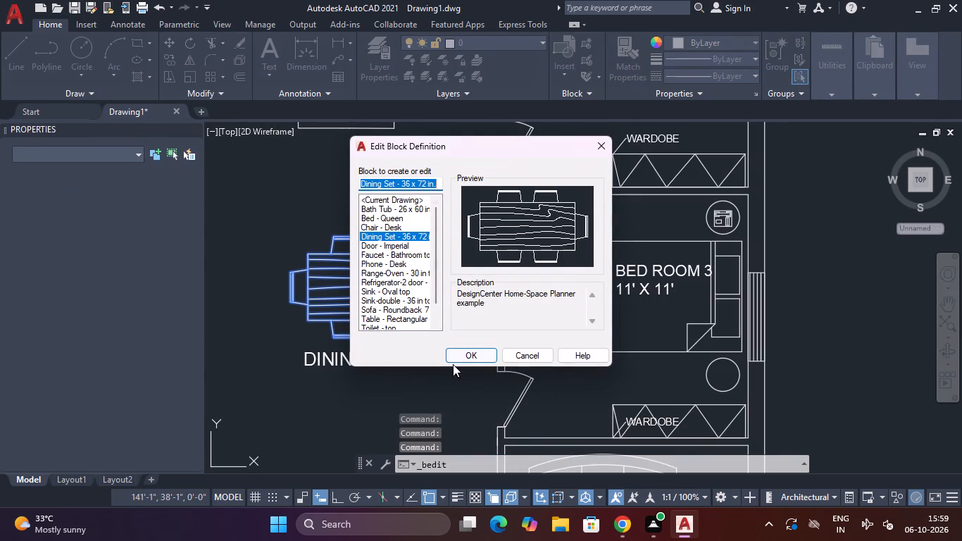
{"action": "left_click", "coordinate": [456, 352]}
Trim the topmost wood-grain line of the dining tabletop from the table's west edge to about its midpoint, piece by piece.
{"action": "scroll", "coordinate": [531, 251], "scroll_direction": "up", "scroll_amount": 2}
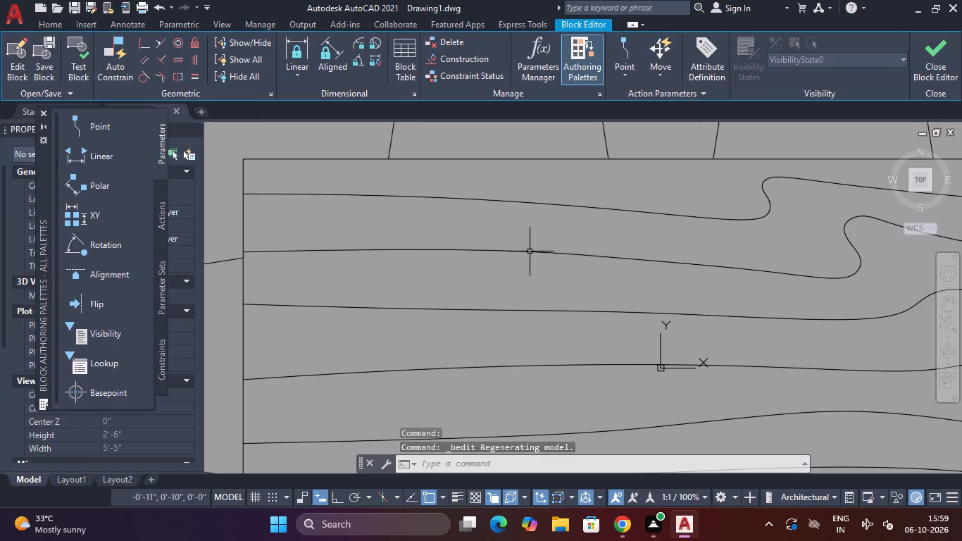
{"action": "scroll", "coordinate": [511, 239], "scroll_direction": "down", "scroll_amount": 1}
{"action": "type", "text": "TR"}
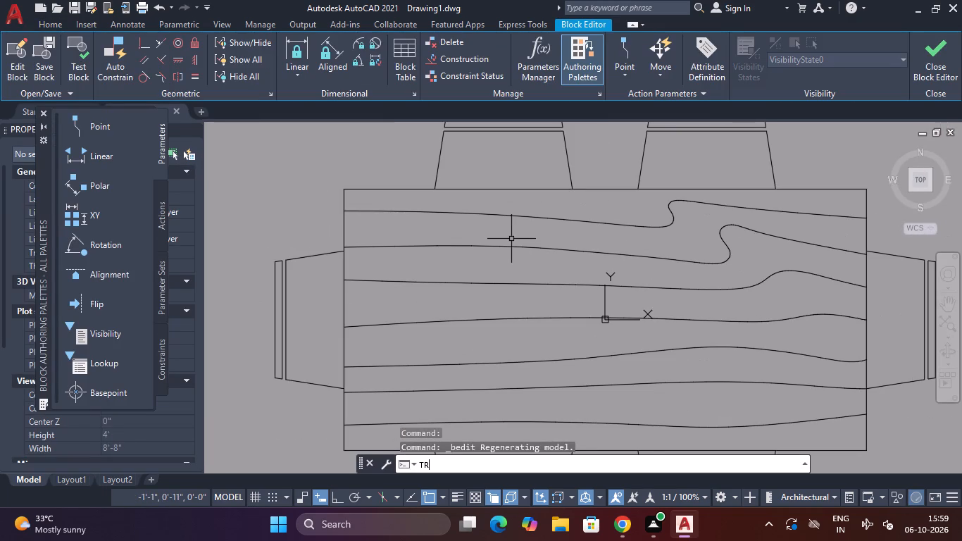
{"action": "key", "text": "Return"}
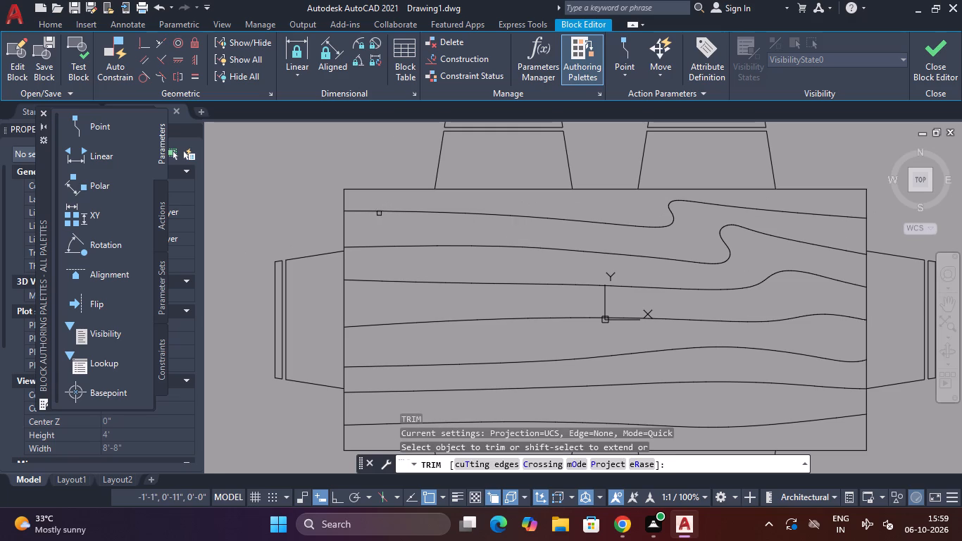
{"action": "left_click", "coordinate": [375, 212]}
{"action": "left_click", "coordinate": [389, 211]}
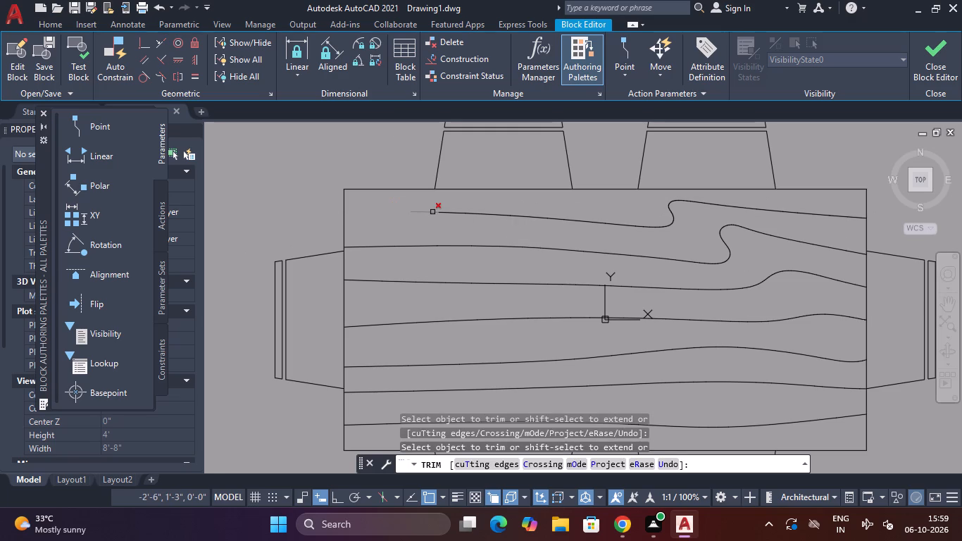
{"action": "left_click", "coordinate": [432, 213]}
{"action": "left_click", "coordinate": [451, 213]}
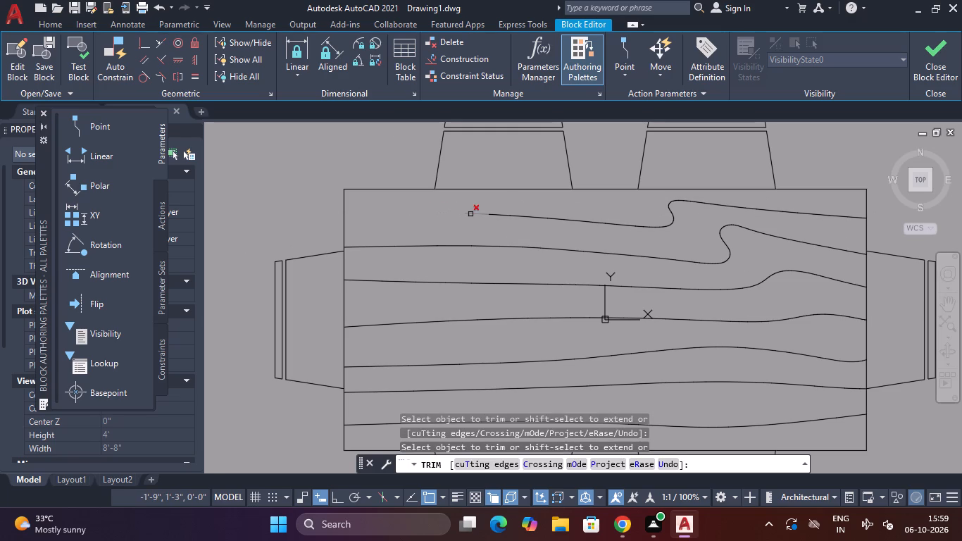
{"action": "left_click", "coordinate": [472, 214]}
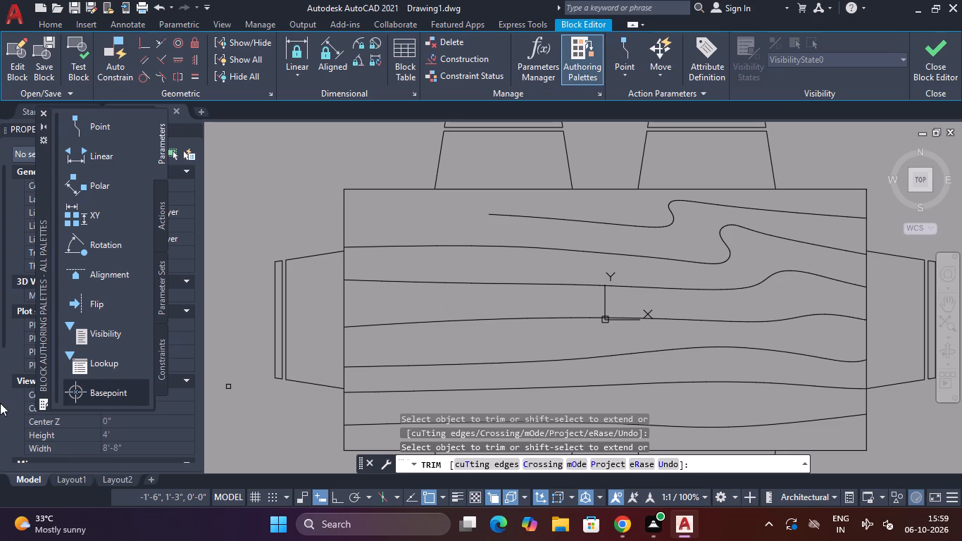
{"action": "left_click", "coordinate": [499, 214]}
{"action": "left_click", "coordinate": [528, 218]}
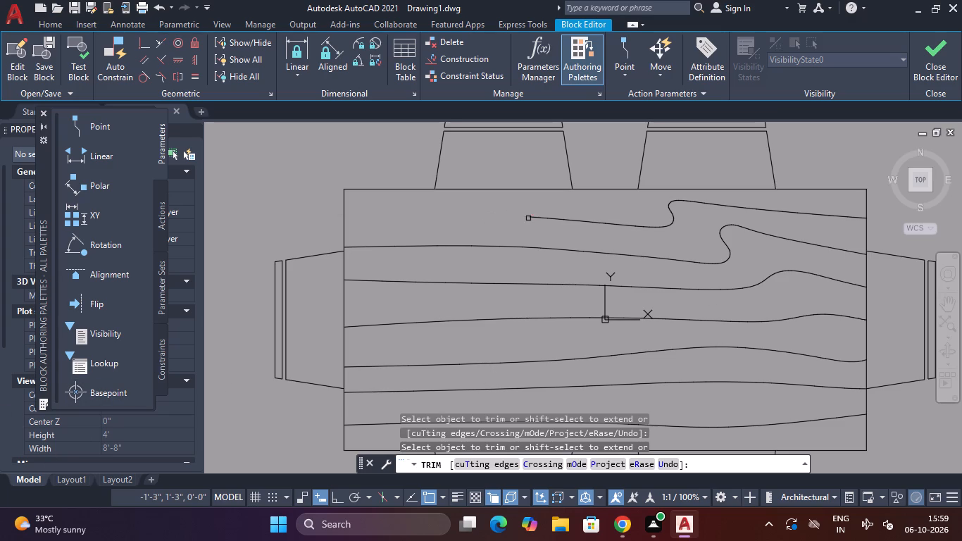
{"action": "left_click", "coordinate": [551, 220]}
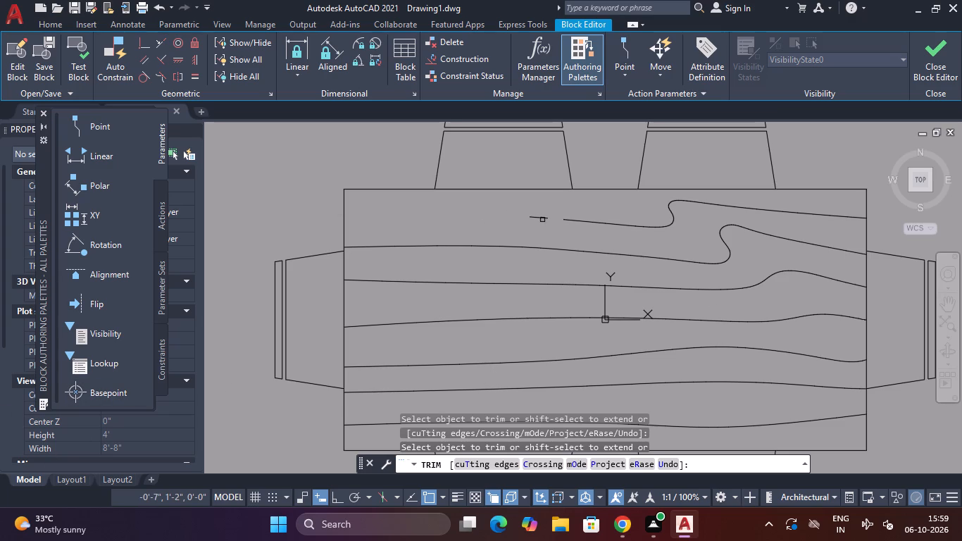
{"action": "left_click", "coordinate": [542, 218]}
Trim the middle stretch of the topmost wood-grain line up to the start of its S-bend, including leftover fragments.
{"action": "left_click", "coordinate": [577, 221]}
{"action": "left_click", "coordinate": [606, 226]}
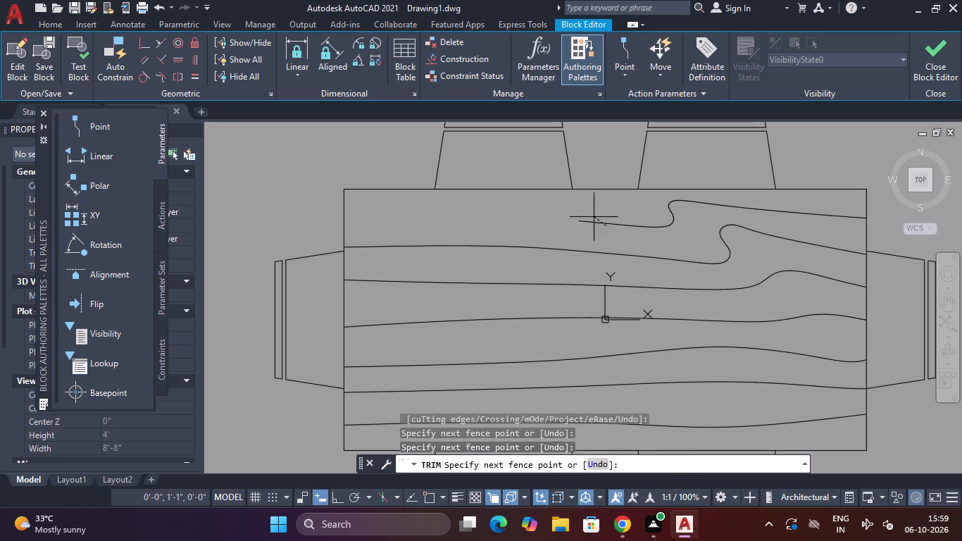
{"action": "left_click", "coordinate": [594, 217]}
{"action": "left_click", "coordinate": [587, 219]}
{"action": "left_click", "coordinate": [583, 225]}
{"action": "left_click", "coordinate": [605, 211]}
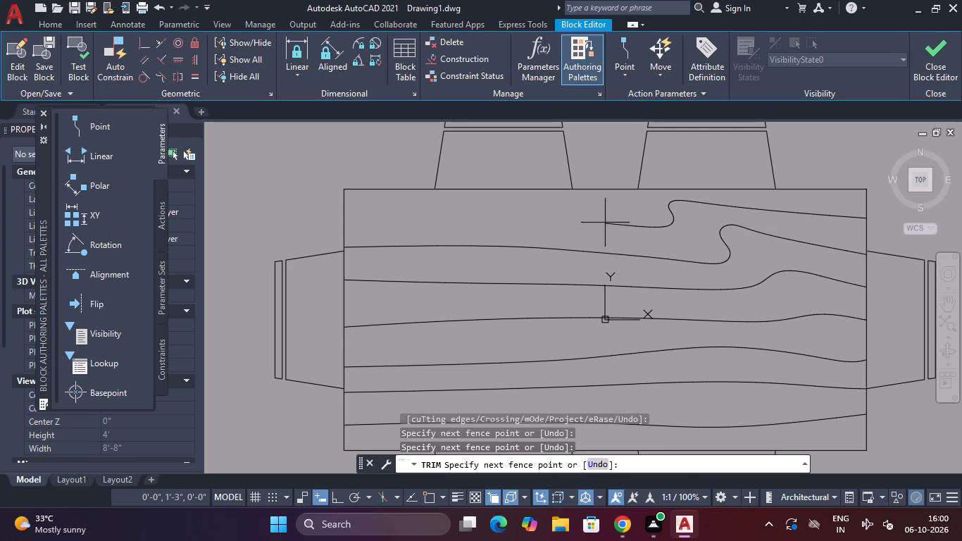
{"action": "left_click", "coordinate": [606, 227]}
{"action": "left_click", "coordinate": [613, 210]}
{"action": "left_click", "coordinate": [618, 225]}
{"action": "left_click", "coordinate": [626, 208]}
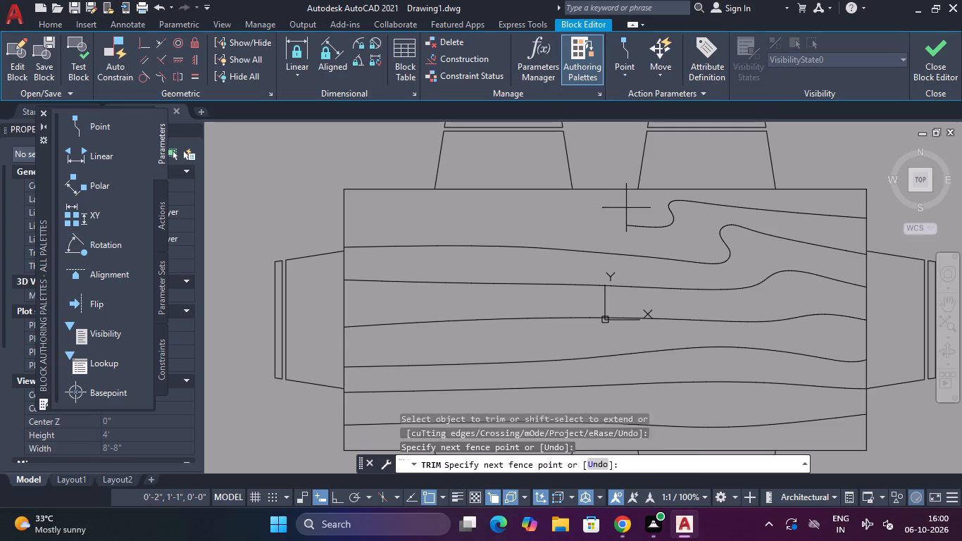
{"action": "left_click", "coordinate": [631, 225]}
{"action": "left_click", "coordinate": [638, 229]}
{"action": "left_click", "coordinate": [633, 212]}
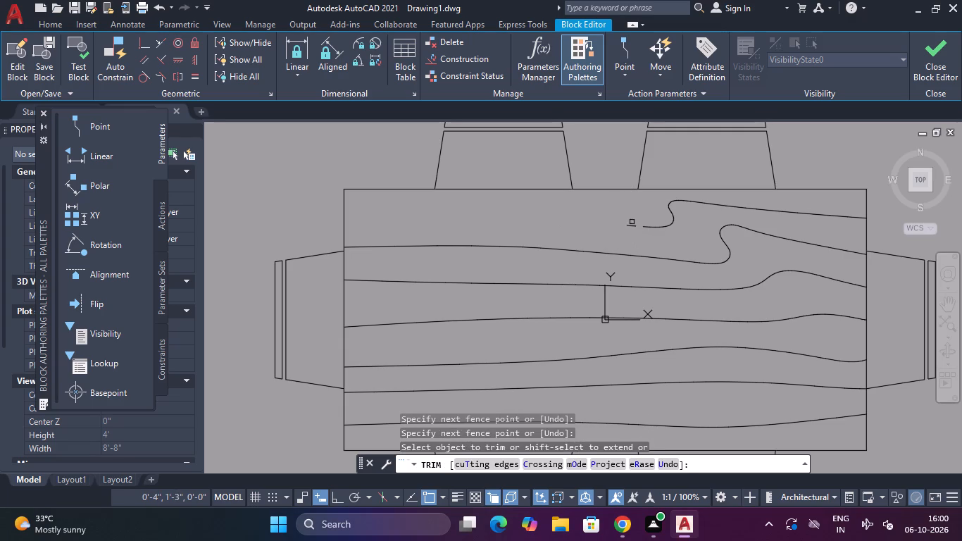
{"action": "left_click", "coordinate": [633, 228]}
{"action": "left_click", "coordinate": [630, 220]}
Trim the S-bend of the topmost wood-grain line and its remaining run to the table's east edge.
{"action": "left_click", "coordinate": [695, 218]}
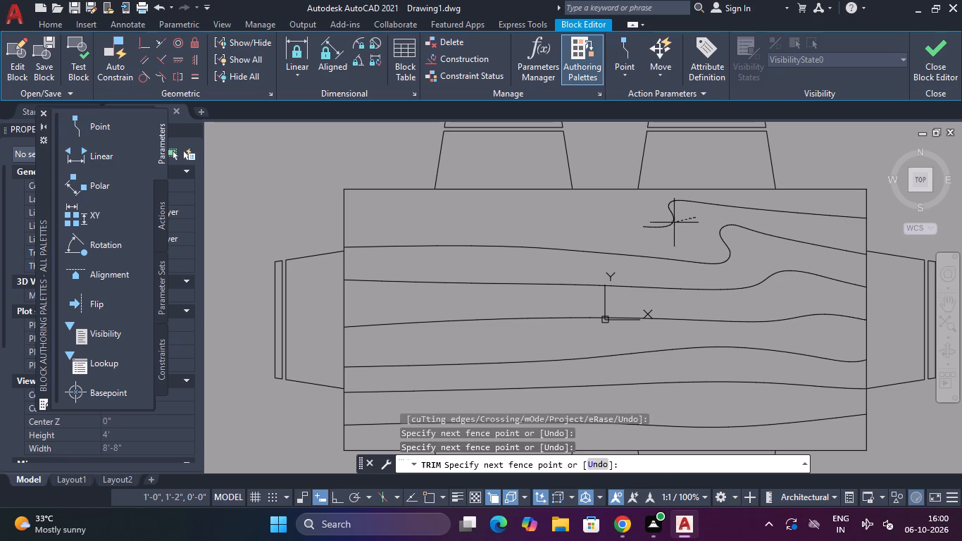
{"action": "left_click", "coordinate": [663, 225]}
{"action": "left_click", "coordinate": [651, 240]}
{"action": "left_click", "coordinate": [653, 225]}
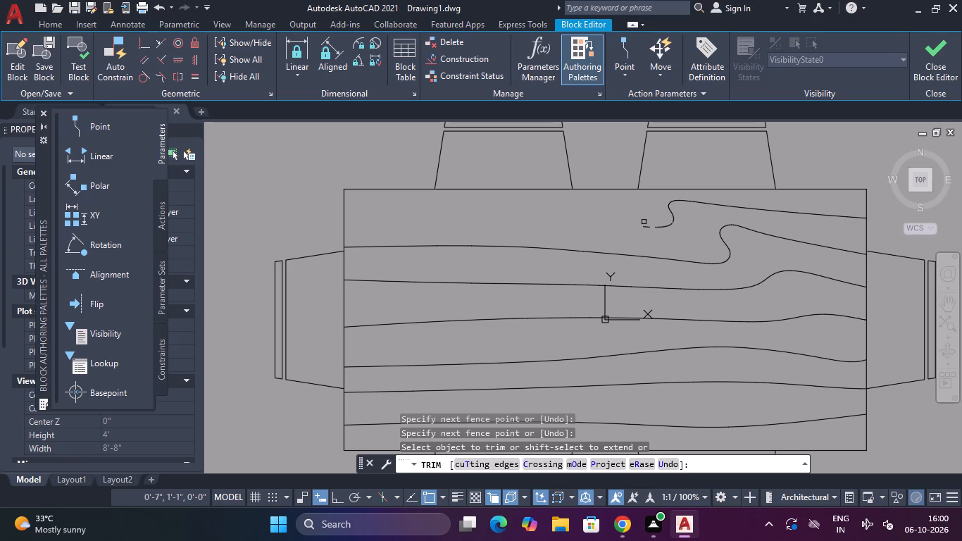
{"action": "left_click", "coordinate": [644, 222]}
{"action": "left_click", "coordinate": [651, 228]}
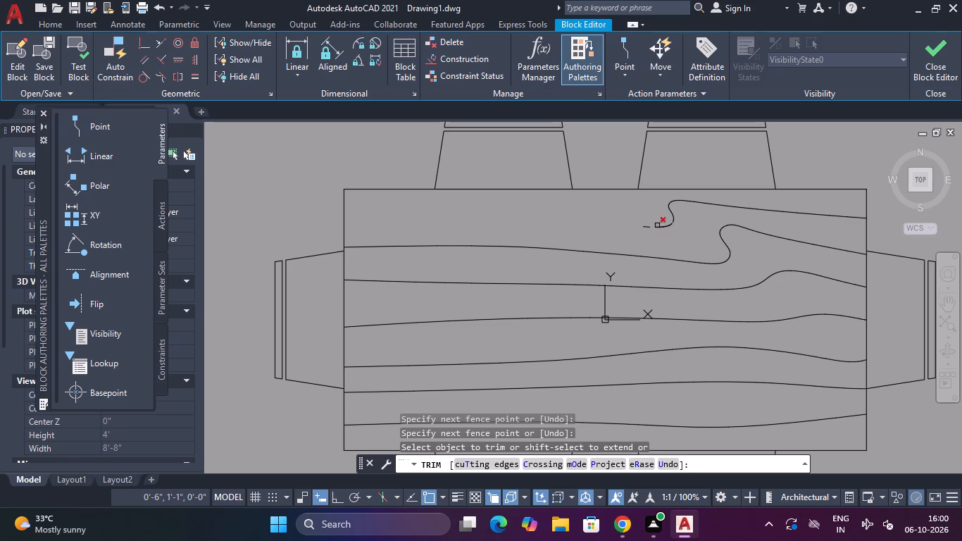
{"action": "left_click", "coordinate": [658, 225]}
{"action": "left_click", "coordinate": [659, 227]}
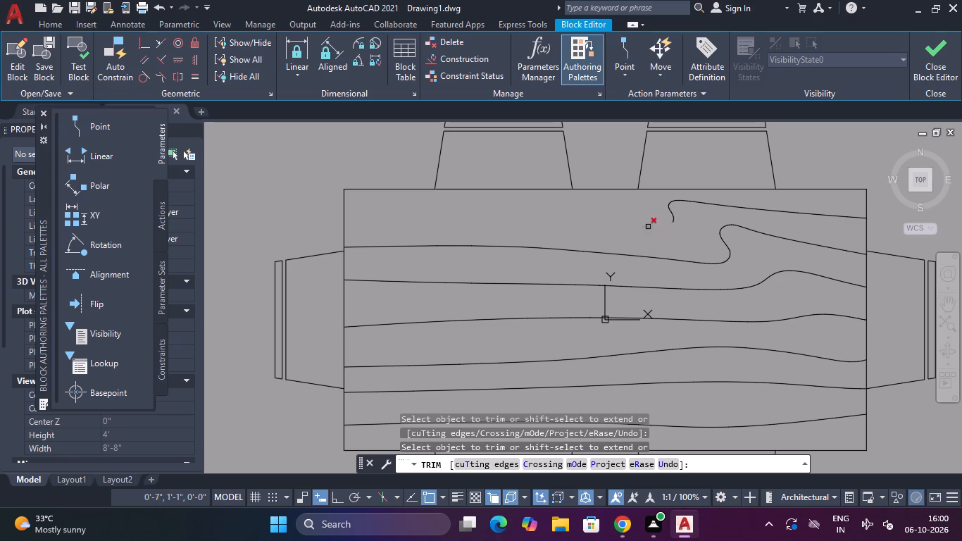
{"action": "left_click", "coordinate": [648, 227]}
{"action": "middle_click_drag", "start_coordinate": [647, 226], "coordinate": [601, 274]}
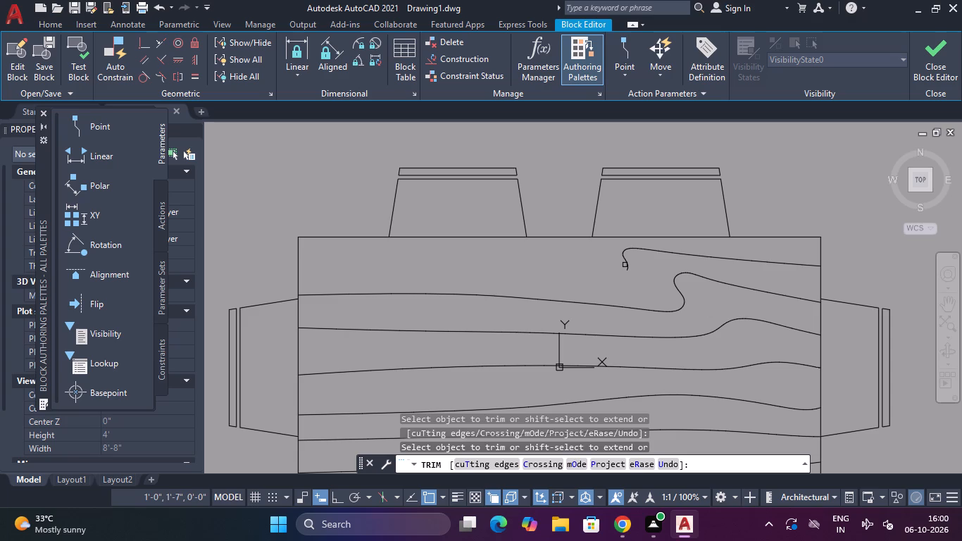
{"action": "left_click", "coordinate": [628, 270]}
{"action": "left_click", "coordinate": [629, 263]}
{"action": "left_click", "coordinate": [625, 264]}
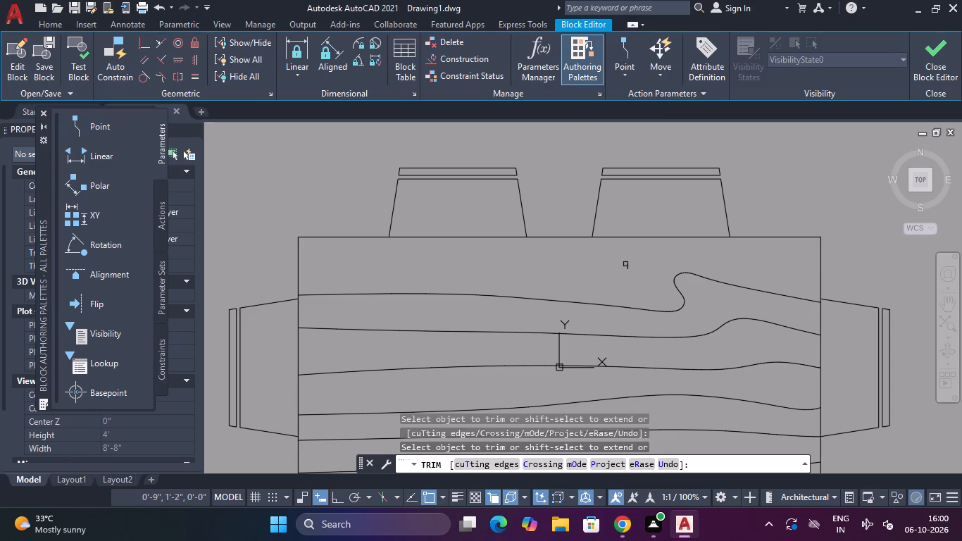
{"action": "left_click", "coordinate": [627, 267]}
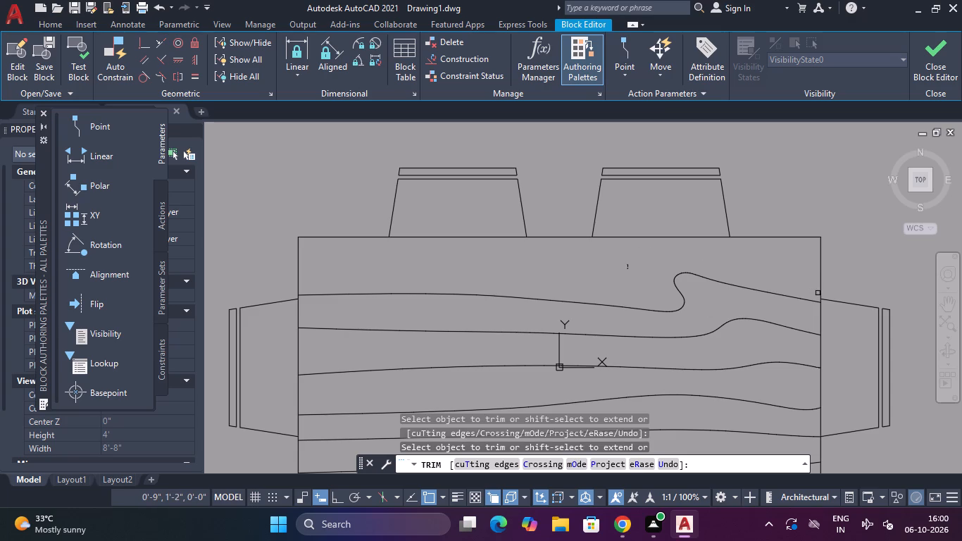
Trim the end portion of the second wood-grain line next to the table's east edge.
{"action": "left_click", "coordinate": [815, 300]}
{"action": "left_click", "coordinate": [756, 292]}
{"action": "left_click", "coordinate": [778, 292]}
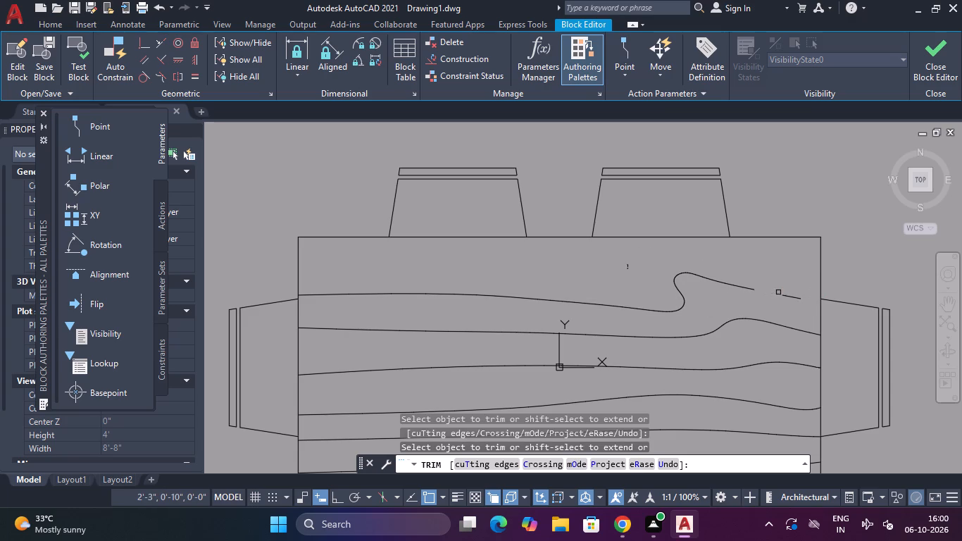
{"action": "left_click", "coordinate": [790, 298]}
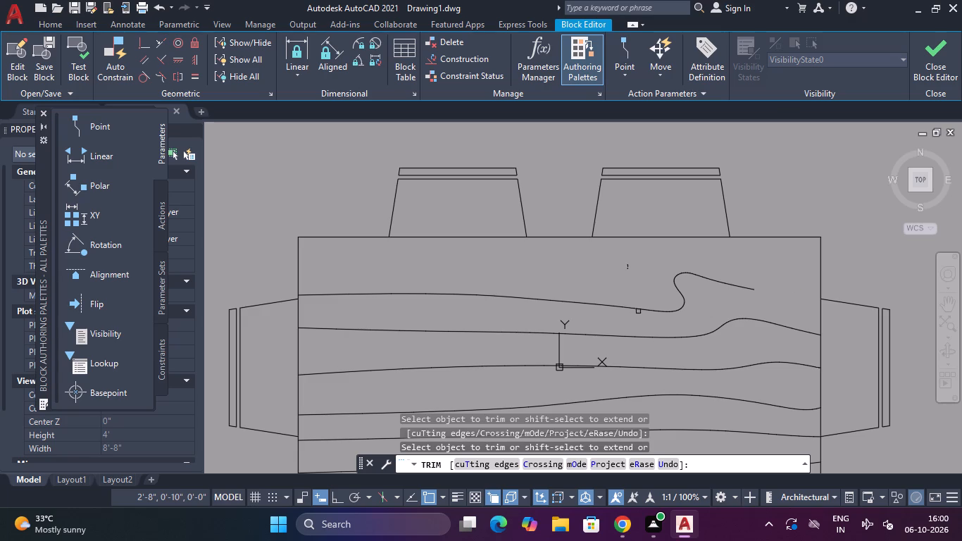
Trim short pieces of the second wood-grain line on both sides of its S-bend.
{"action": "left_click", "coordinate": [640, 310]}
{"action": "left_click", "coordinate": [628, 310]}
{"action": "left_click", "coordinate": [628, 304]}
{"action": "left_click_drag", "start_coordinate": [637, 308], "coordinate": [637, 309]}
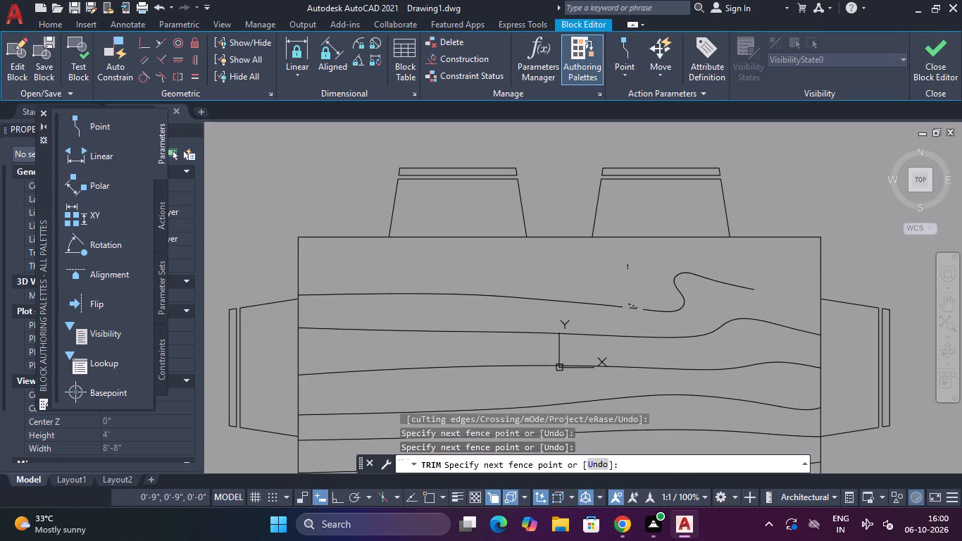
{"action": "left_click_drag", "start_coordinate": [637, 309], "coordinate": [642, 318]}
{"action": "left_click", "coordinate": [741, 258]}
{"action": "left_click", "coordinate": [620, 320]}
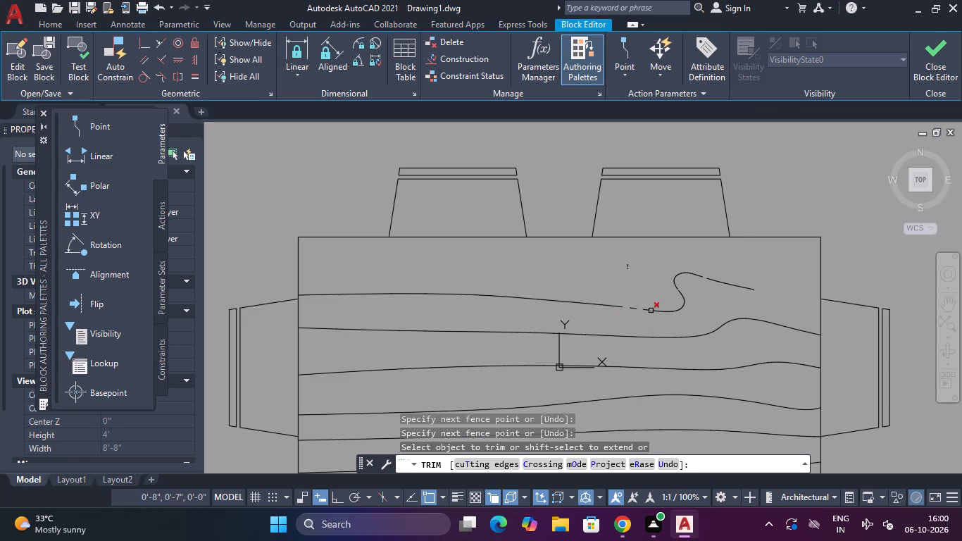
Trim the remaining eastern tail pieces of the second wood-grain line back to its S-bend.
{"action": "left_click", "coordinate": [747, 275]}
{"action": "left_click", "coordinate": [748, 294]}
{"action": "left_click", "coordinate": [739, 297]}
{"action": "left_click", "coordinate": [739, 275]}
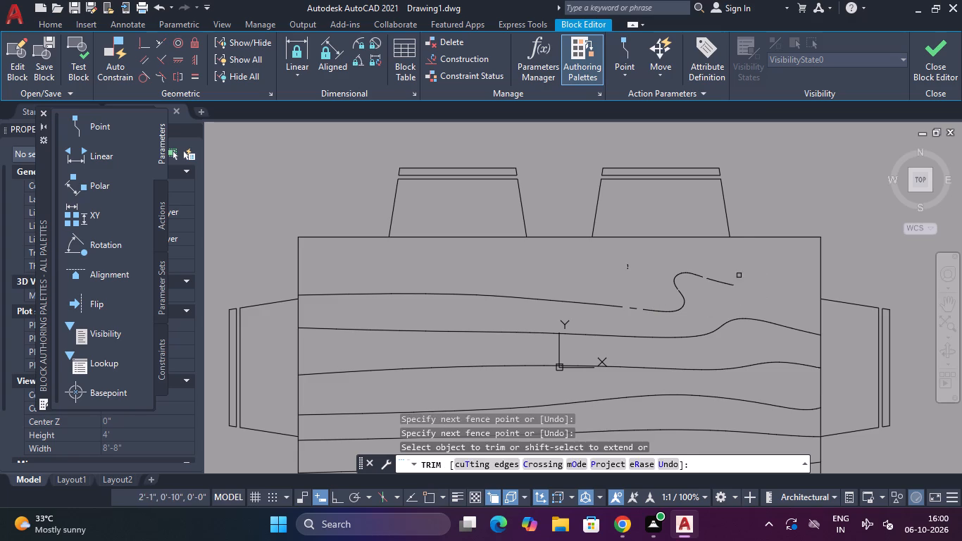
{"action": "left_click_drag", "start_coordinate": [736, 274], "coordinate": [725, 285]}
{"action": "left_click", "coordinate": [715, 298]}
{"action": "left_click", "coordinate": [716, 273]}
{"action": "left_click", "coordinate": [716, 274]}
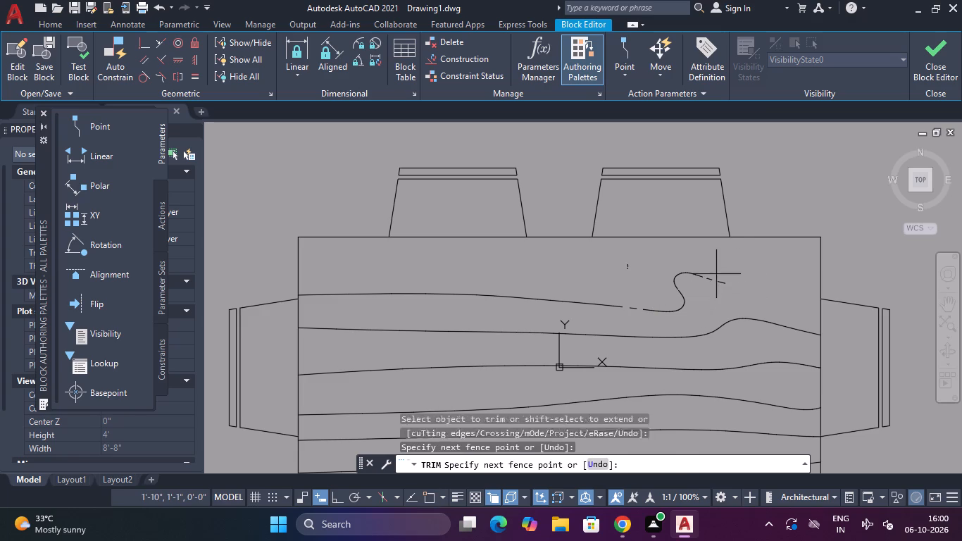
{"action": "left_click", "coordinate": [724, 286]}
{"action": "left_click", "coordinate": [711, 290]}
{"action": "left_click", "coordinate": [711, 278]}
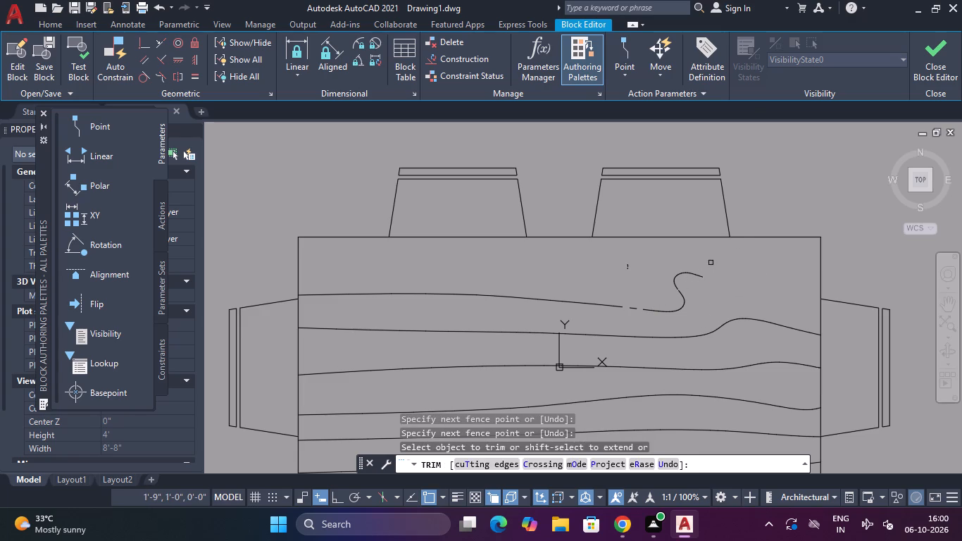
Trim the eastern tip of the upper curl on the topmost remaining wood-grain line's S-bend.
{"action": "left_click", "coordinate": [710, 258]}
{"action": "left_click", "coordinate": [694, 280]}
{"action": "left_click", "coordinate": [696, 280]}
{"action": "left_click", "coordinate": [706, 268]}
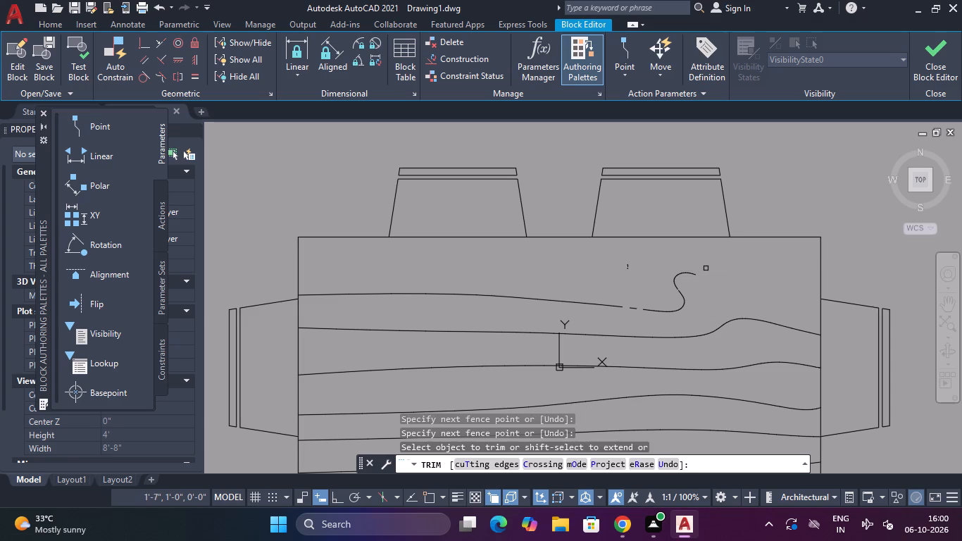
{"action": "left_click", "coordinate": [701, 268]}
{"action": "left_click", "coordinate": [696, 278]}
{"action": "left_click", "coordinate": [694, 278]}
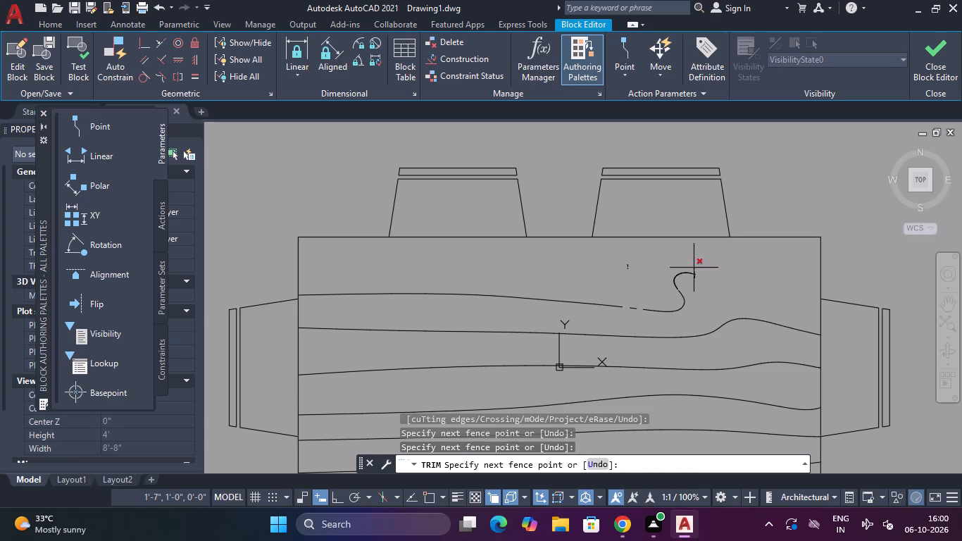
{"action": "left_click", "coordinate": [694, 266]}
{"action": "left_click", "coordinate": [694, 266]}
{"action": "left_click", "coordinate": [689, 278]}
{"action": "left_click", "coordinate": [689, 261]}
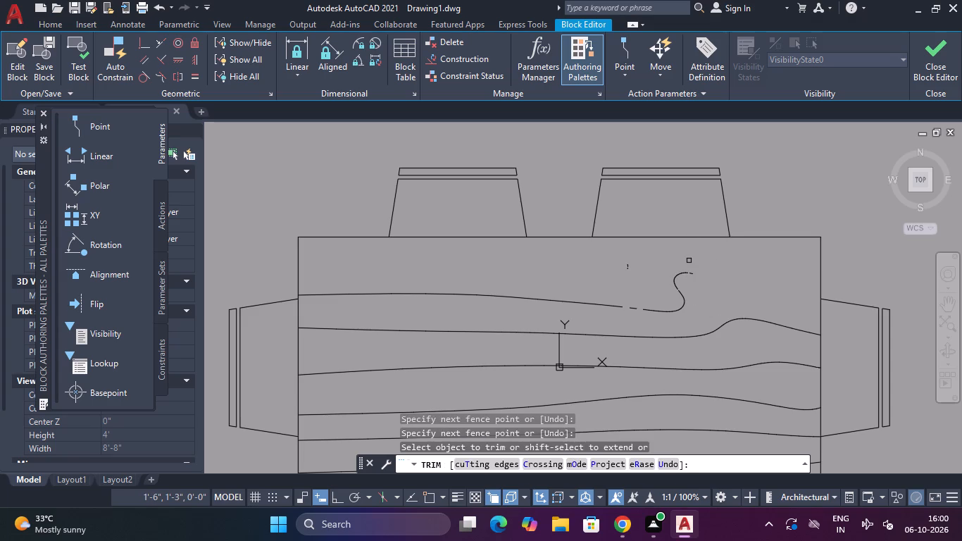
Trim the rest of the S-bend's upper curl, working around to its westernmost point.
{"action": "scroll", "coordinate": [691, 273], "scroll_direction": "up", "scroll_amount": 3}
{"action": "left_click", "coordinate": [691, 274]}
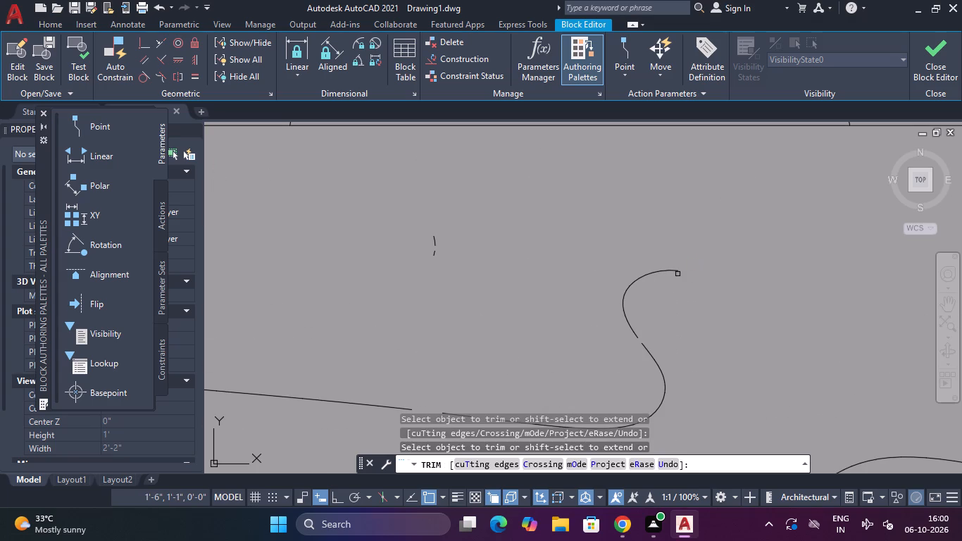
{"action": "left_click", "coordinate": [676, 271]}
{"action": "left_click", "coordinate": [657, 273]}
{"action": "left_click", "coordinate": [662, 271]}
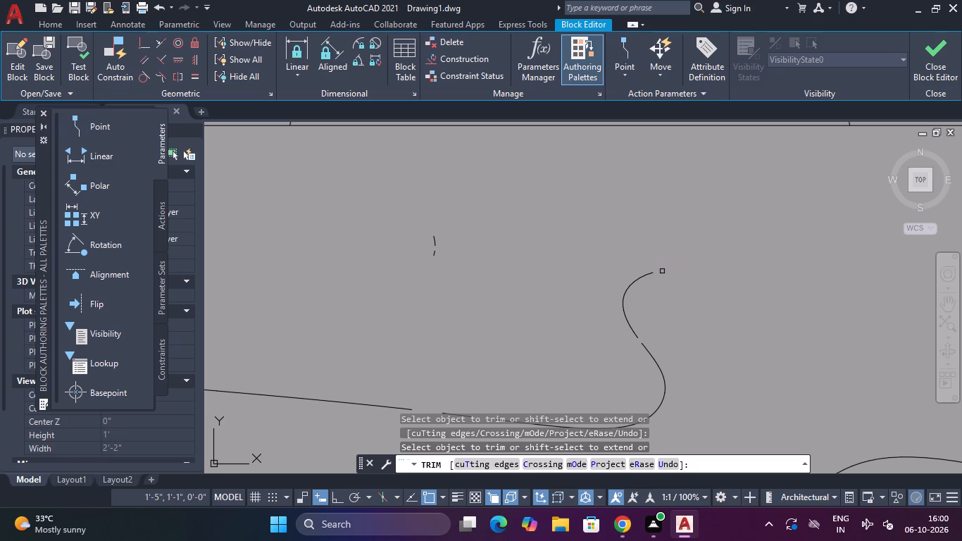
{"action": "left_click", "coordinate": [651, 272]}
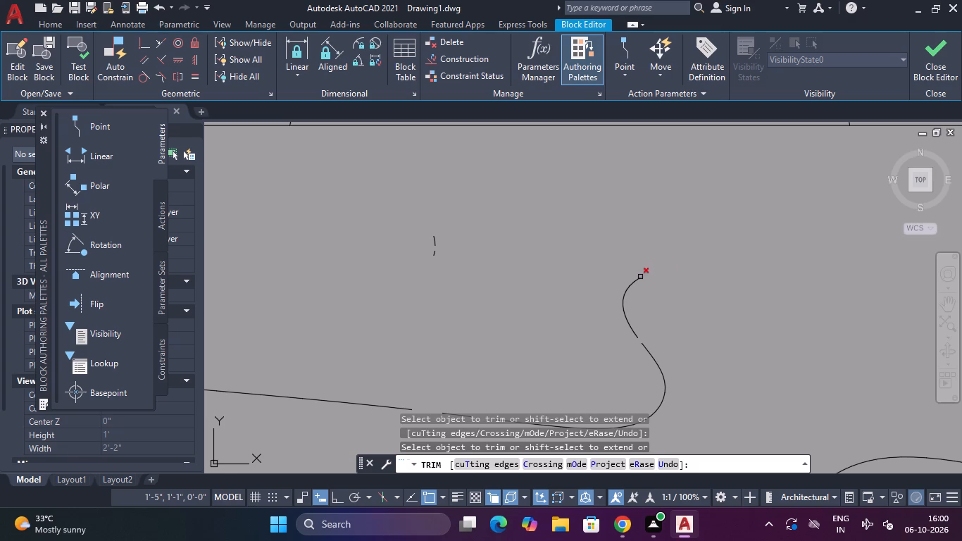
{"action": "left_click", "coordinate": [639, 278]}
{"action": "left_click", "coordinate": [637, 280]}
{"action": "left_click", "coordinate": [630, 283]}
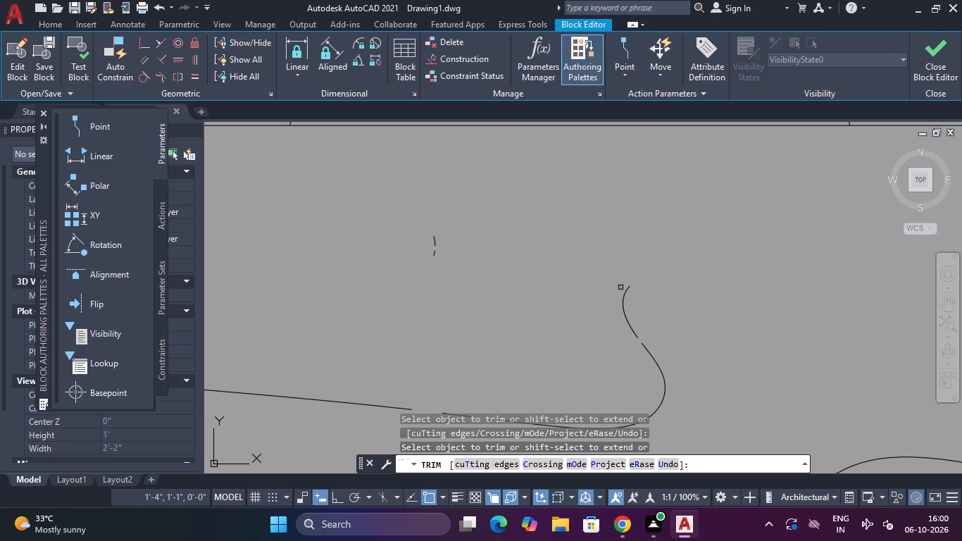
{"action": "left_click", "coordinate": [627, 287]}
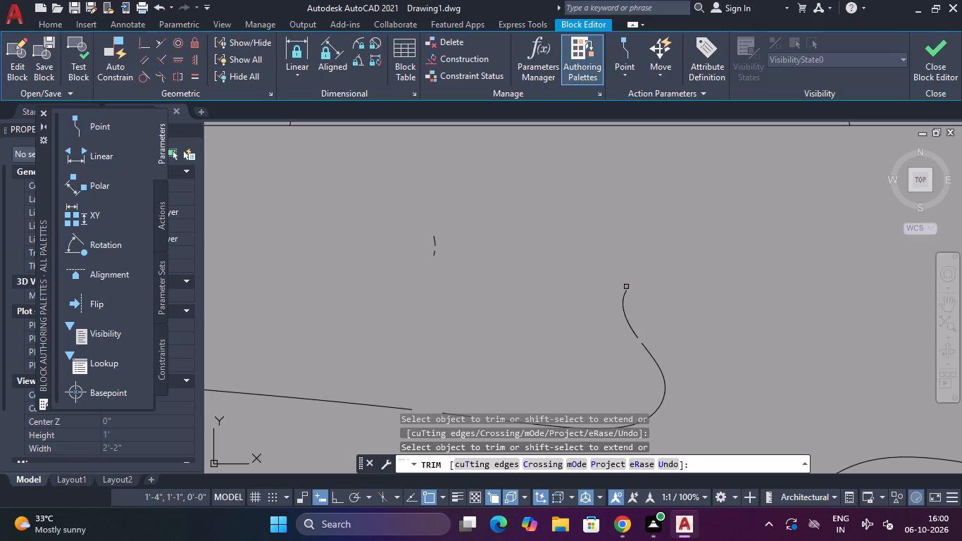
{"action": "left_click", "coordinate": [626, 294]}
{"action": "left_click", "coordinate": [625, 298]}
{"action": "left_click", "coordinate": [623, 302]}
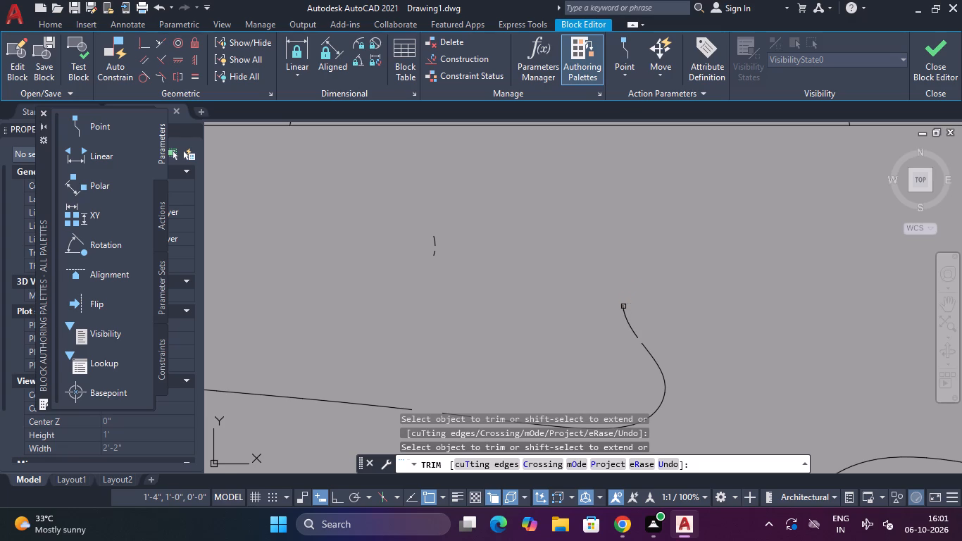
Trim the S-bend's middle stretch down to the start of its lower curve.
{"action": "left_click", "coordinate": [623, 309]}
{"action": "left_click", "coordinate": [623, 312]}
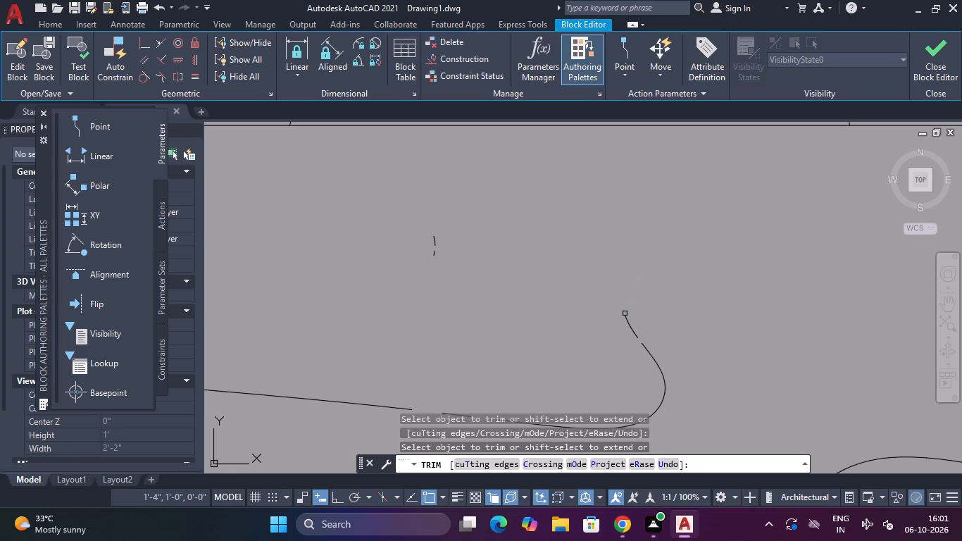
{"action": "left_click", "coordinate": [625, 316]}
{"action": "left_click", "coordinate": [630, 322]}
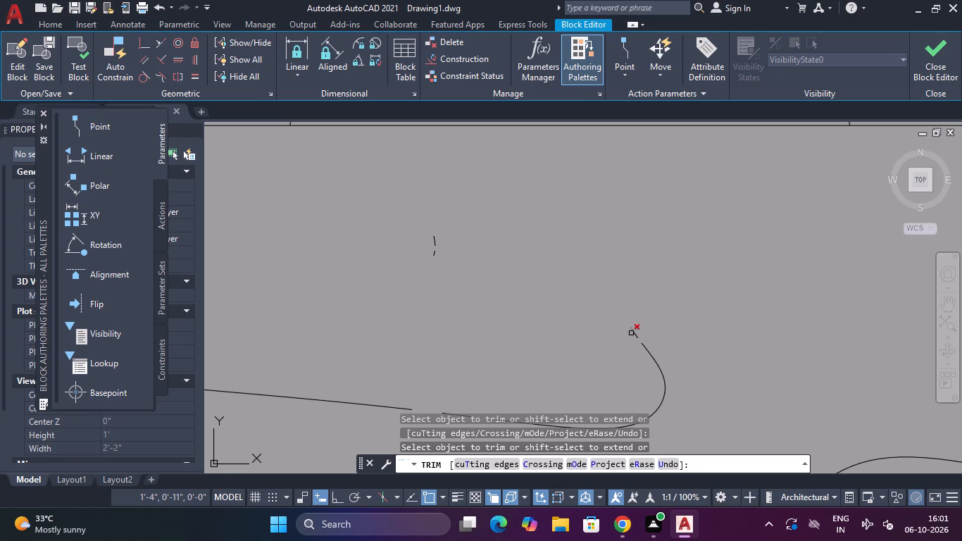
{"action": "left_click", "coordinate": [631, 332]}
{"action": "left_click", "coordinate": [634, 334]}
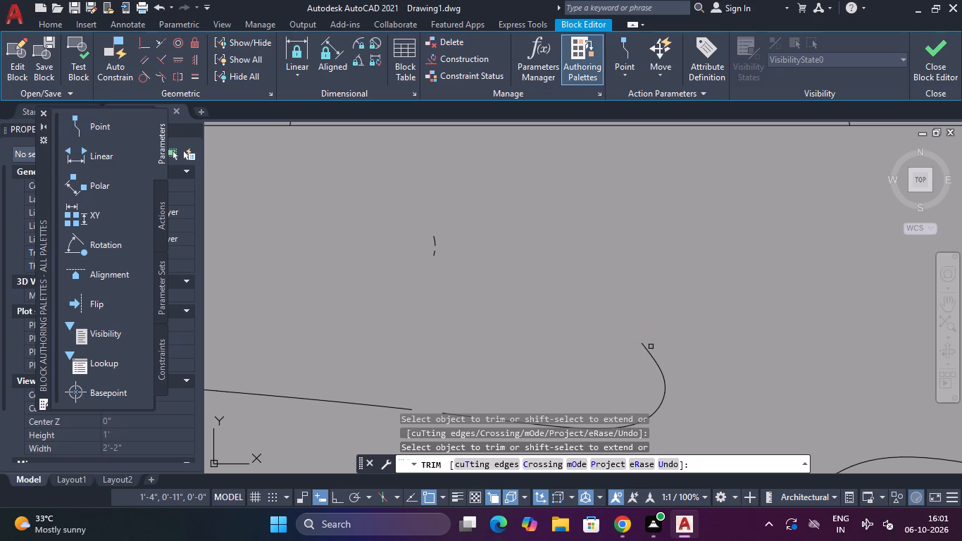
{"action": "left_click", "coordinate": [645, 346]}
{"action": "left_click", "coordinate": [647, 352]}
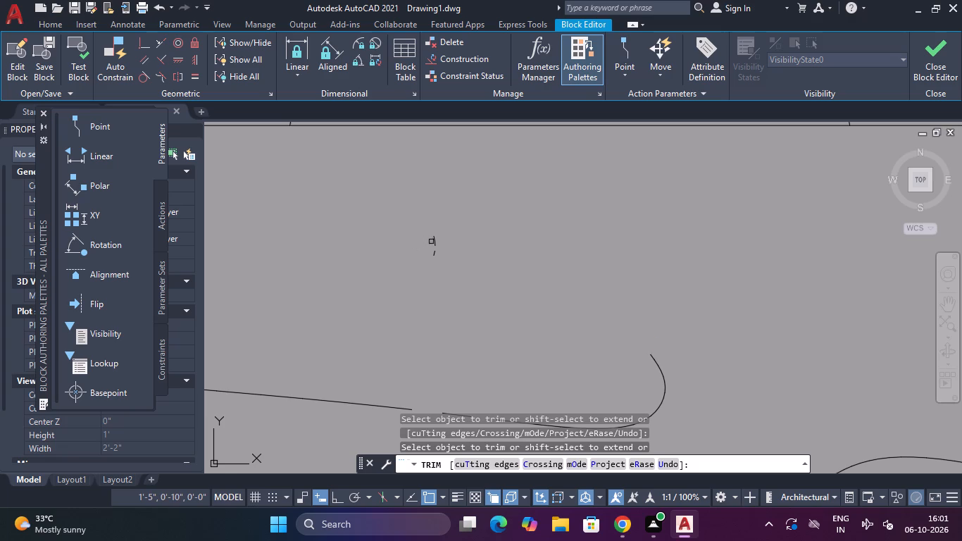
Remove the two short stray dashes northwest of the S-bend.
{"action": "left_click", "coordinate": [435, 241]}
{"action": "left_click", "coordinate": [435, 238]}
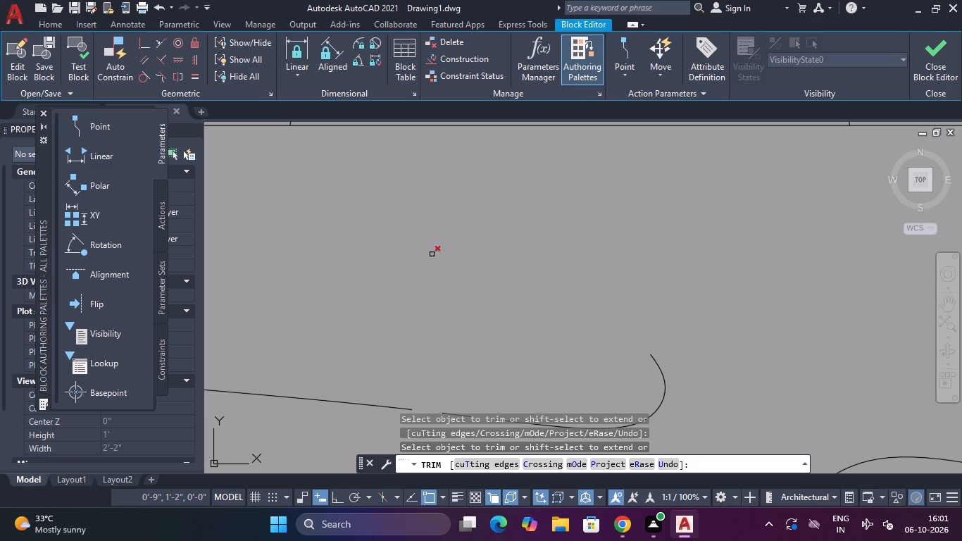
{"action": "left_click", "coordinate": [433, 257]}
Trim parts of the S-bend's lower curve with freehand fences.
{"action": "scroll", "coordinate": [436, 257], "scroll_direction": "down", "scroll_amount": 1}
{"action": "middle_click_drag", "start_coordinate": [436, 273], "coordinate": [474, 204]}
{"action": "left_click", "coordinate": [612, 249]}
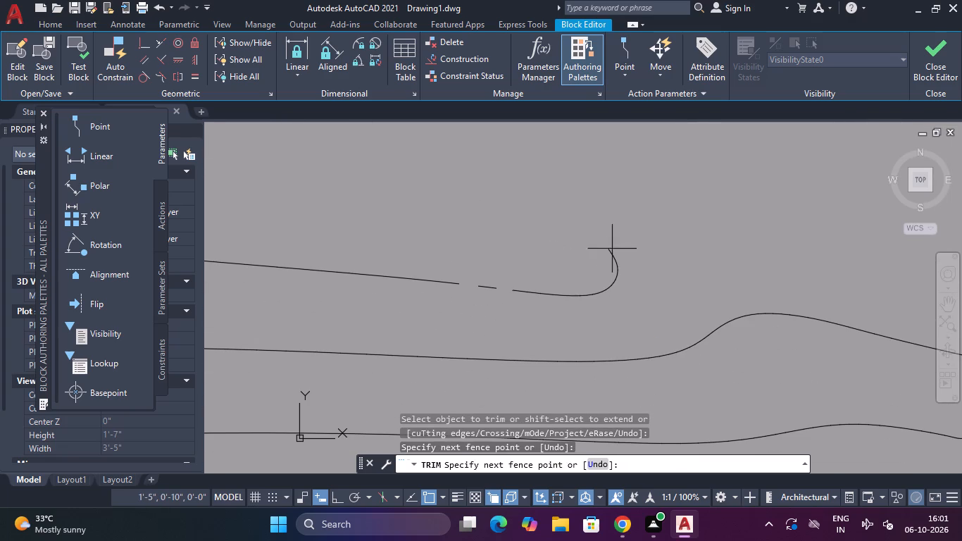
{"action": "left_click", "coordinate": [608, 257]}
{"action": "left_click", "coordinate": [615, 259]}
{"action": "left_click_drag", "start_coordinate": [625, 253], "coordinate": [604, 263]}
{"action": "left_click", "coordinate": [600, 268]}
{"action": "left_click", "coordinate": [613, 254]}
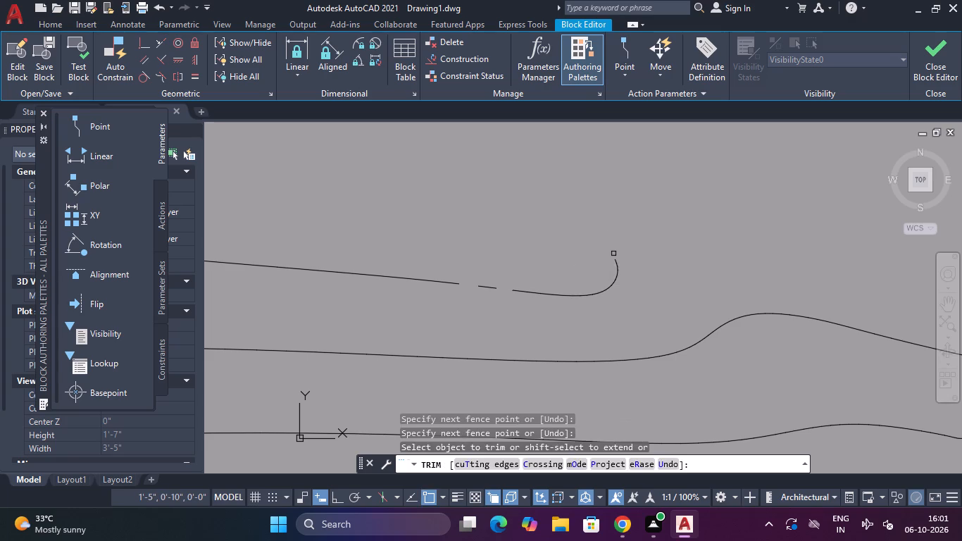
{"action": "left_click_drag", "start_coordinate": [614, 254], "coordinate": [620, 280]}
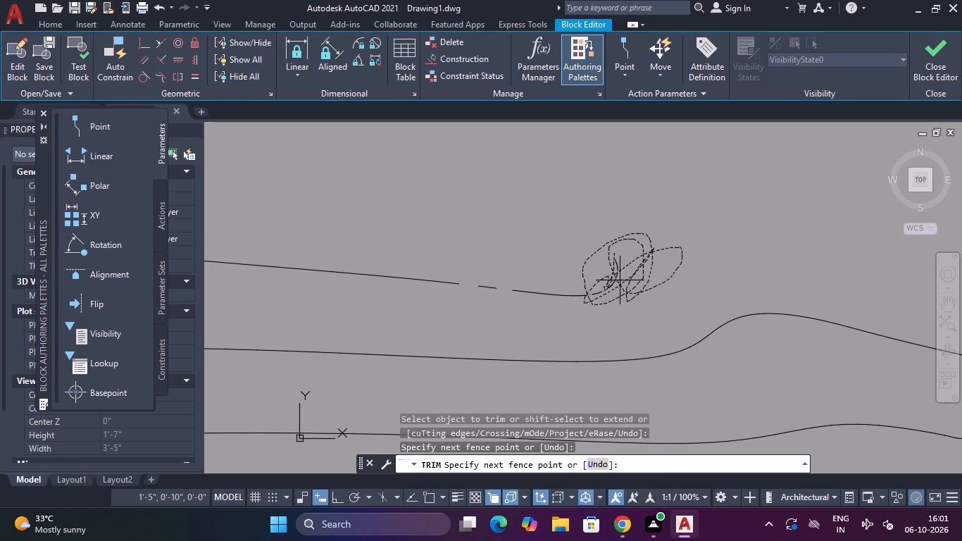
{"action": "left_click_drag", "start_coordinate": [620, 280], "coordinate": [632, 288]}
{"action": "left_click", "coordinate": [623, 270]}
{"action": "left_click", "coordinate": [617, 270]}
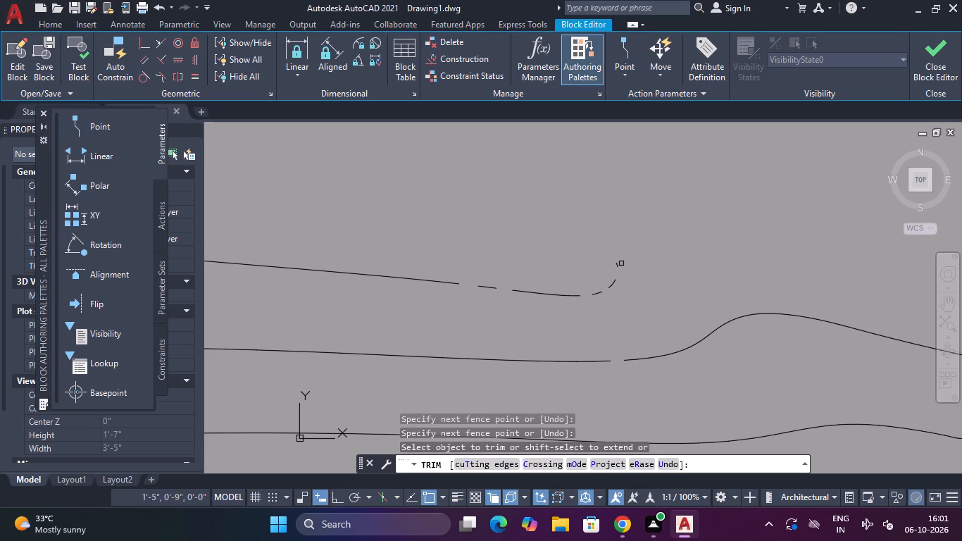
Trim the leftover short pieces of the S-bend's lower curve.
{"action": "left_click", "coordinate": [616, 267]}
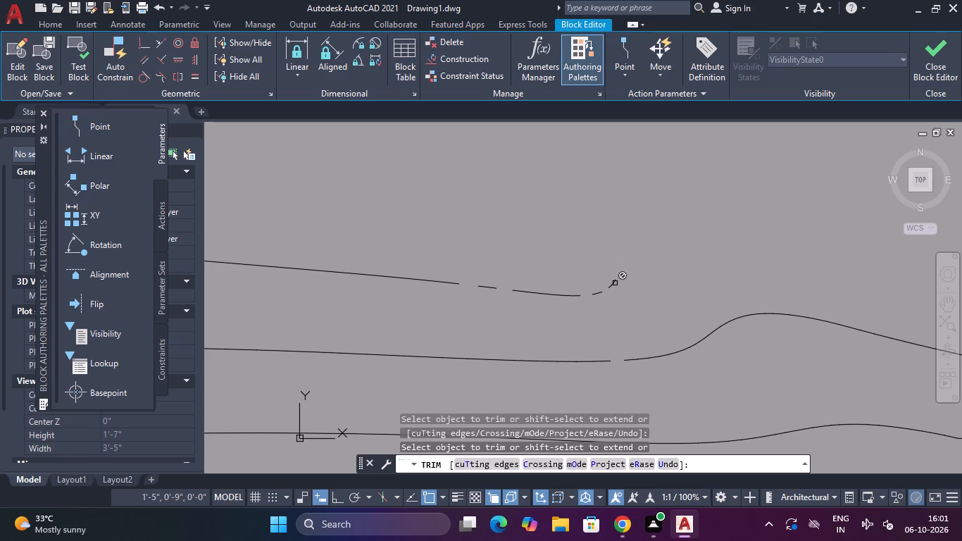
{"action": "left_click", "coordinate": [611, 286]}
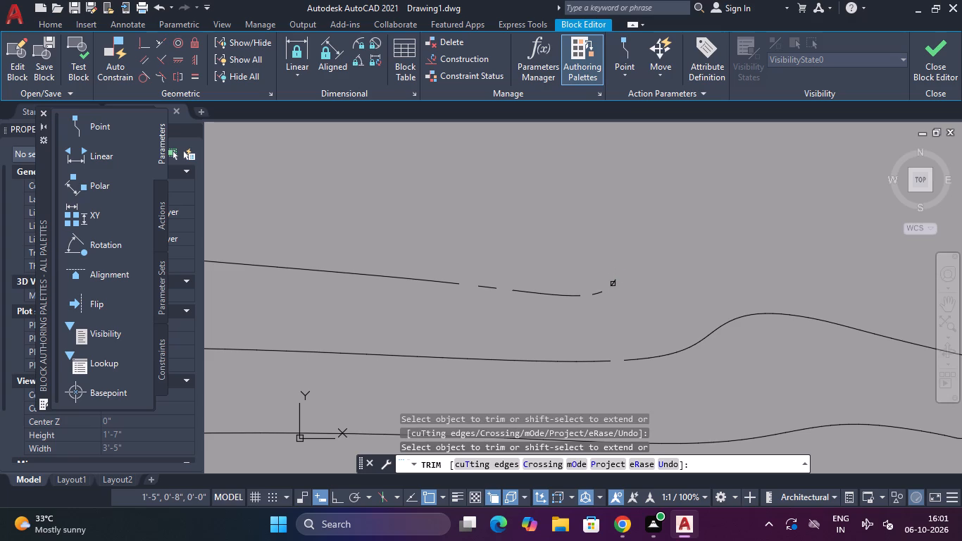
{"action": "left_click", "coordinate": [614, 281]}
{"action": "left_click", "coordinate": [614, 284]}
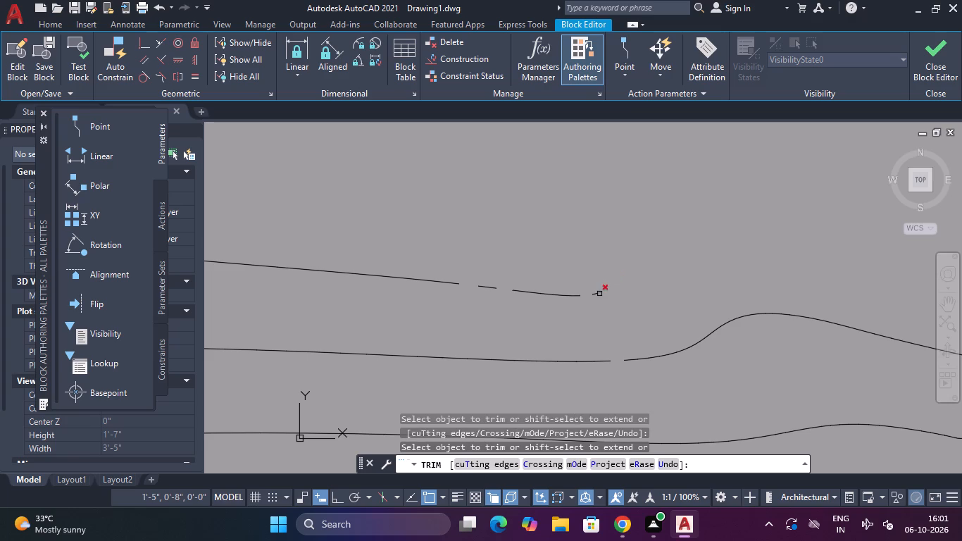
{"action": "left_click", "coordinate": [599, 294]}
{"action": "left_click", "coordinate": [596, 294]}
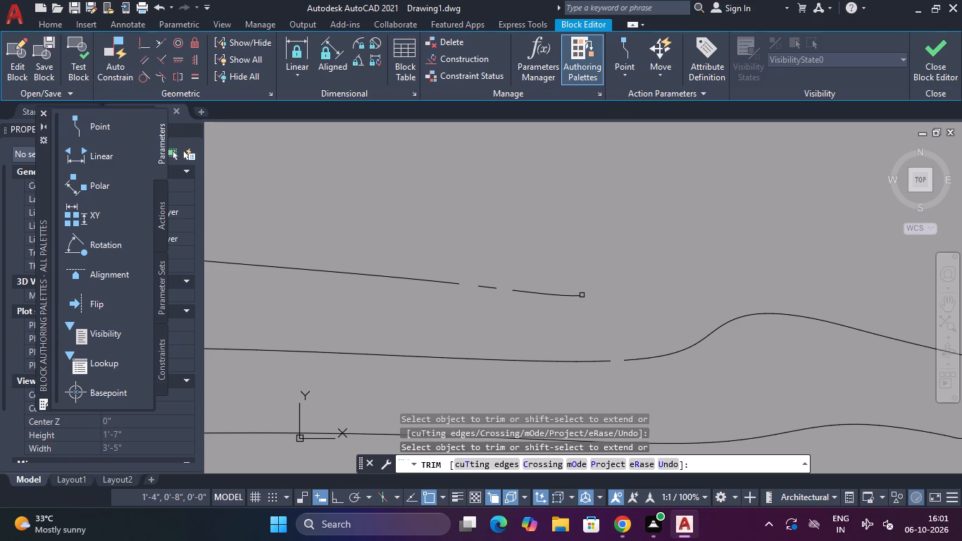
Trim the flat pieces just west of the removed S-bend, including the end of the line's long western run.
{"action": "left_click", "coordinate": [580, 295]}
{"action": "left_click", "coordinate": [571, 296]}
{"action": "left_click", "coordinate": [563, 295]}
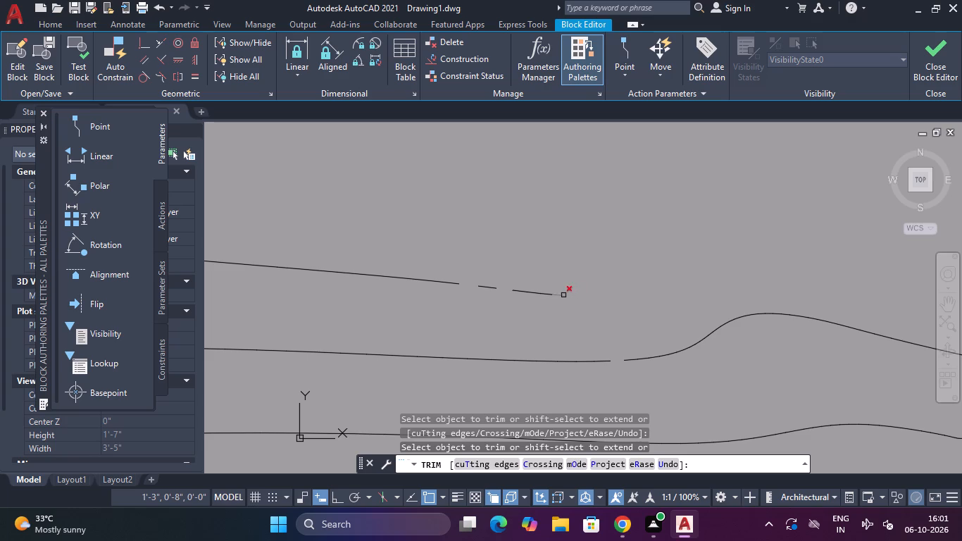
{"action": "left_click", "coordinate": [551, 296]}
{"action": "left_click", "coordinate": [538, 293]}
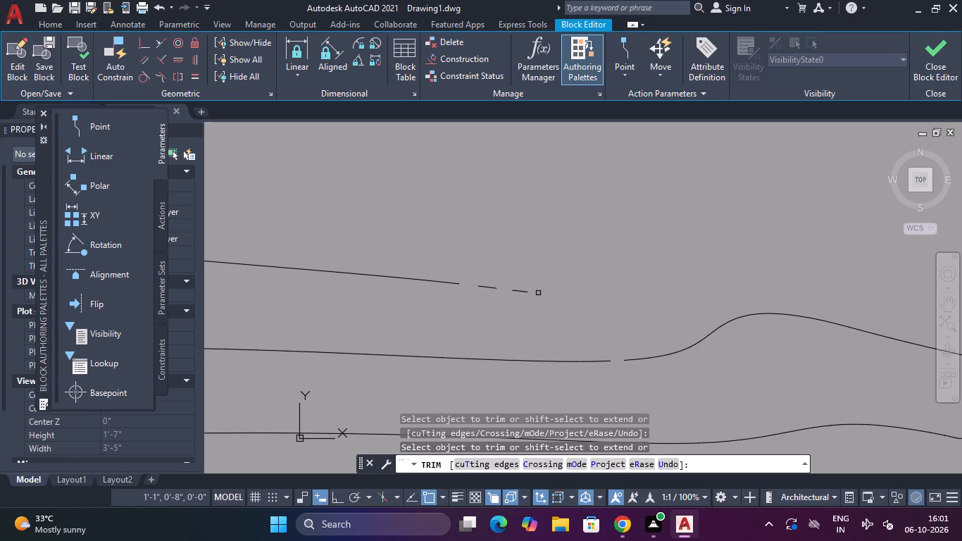
{"action": "left_click", "coordinate": [525, 291]}
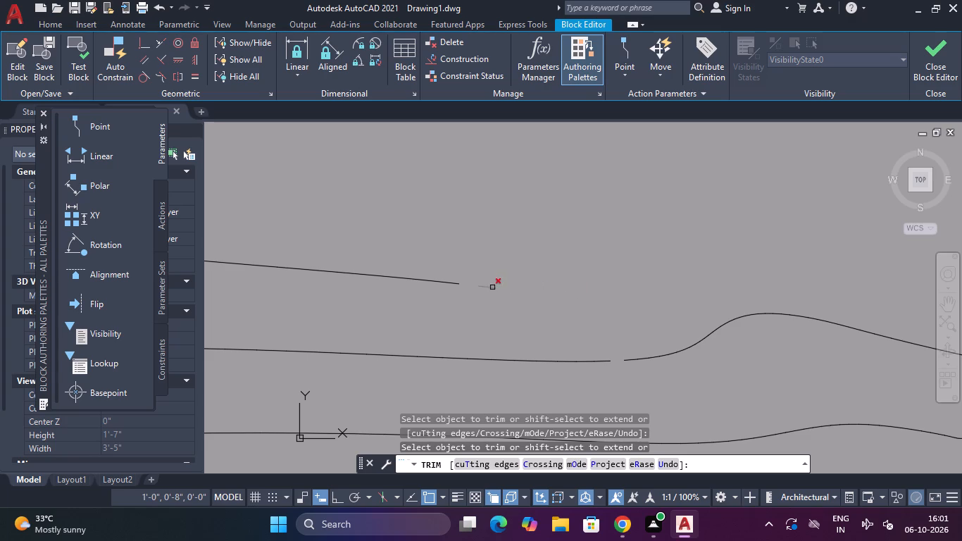
{"action": "left_click", "coordinate": [492, 287]}
{"action": "left_click", "coordinate": [456, 284]}
Trim the topmost wood-grain line's remaining western run back past the middle of the table.
{"action": "scroll", "coordinate": [450, 284], "scroll_direction": "down", "scroll_amount": 2}
{"action": "middle_click_drag", "start_coordinate": [450, 284], "coordinate": [611, 253]}
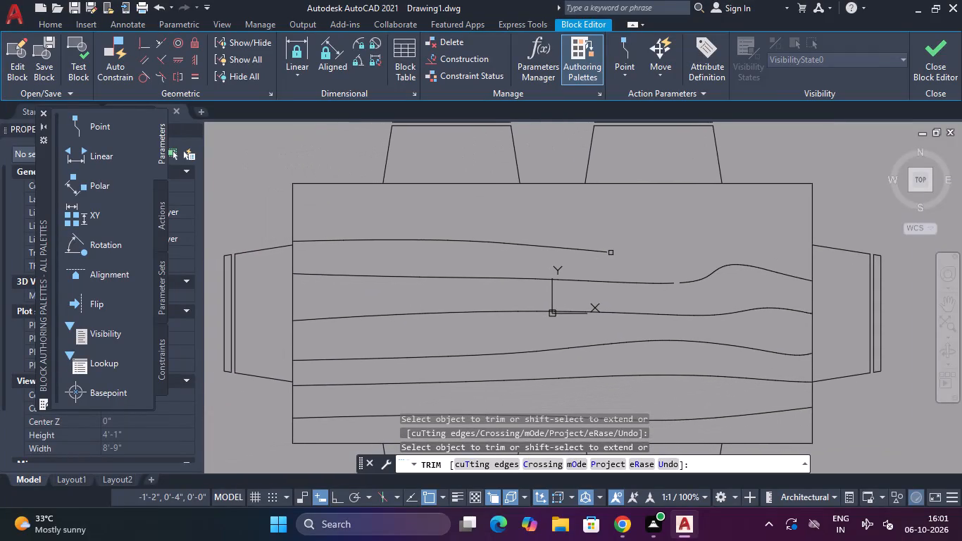
{"action": "left_click", "coordinate": [599, 251]}
{"action": "left_click", "coordinate": [593, 249]}
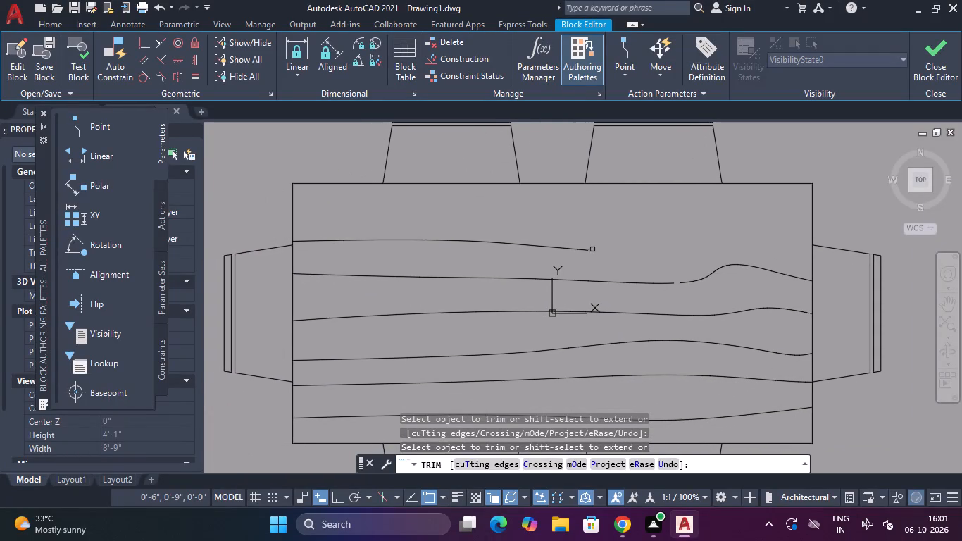
{"action": "left_click", "coordinate": [585, 249]}
{"action": "left_click", "coordinate": [577, 250]}
{"action": "left_click", "coordinate": [566, 249]}
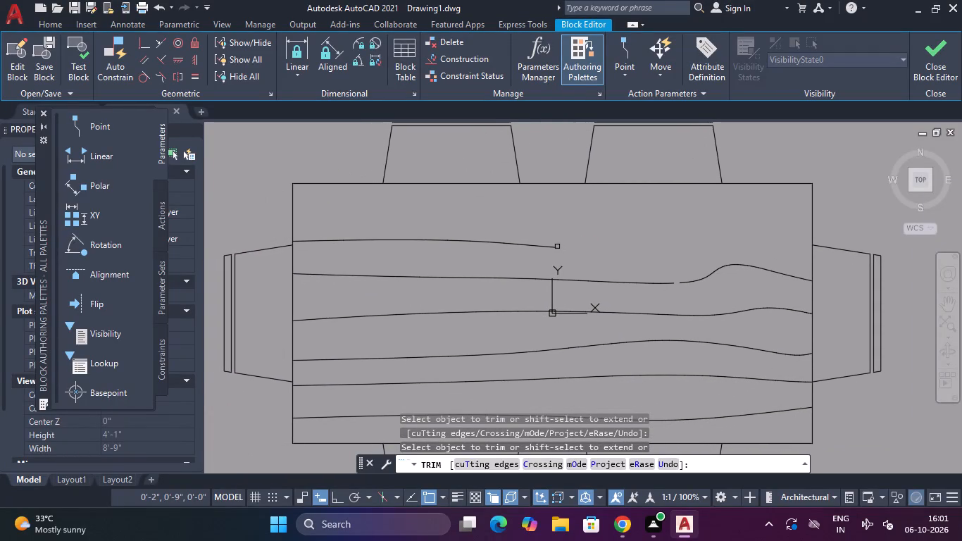
{"action": "left_click", "coordinate": [556, 247]}
{"action": "left_click", "coordinate": [542, 247]}
{"action": "left_click", "coordinate": [529, 245]}
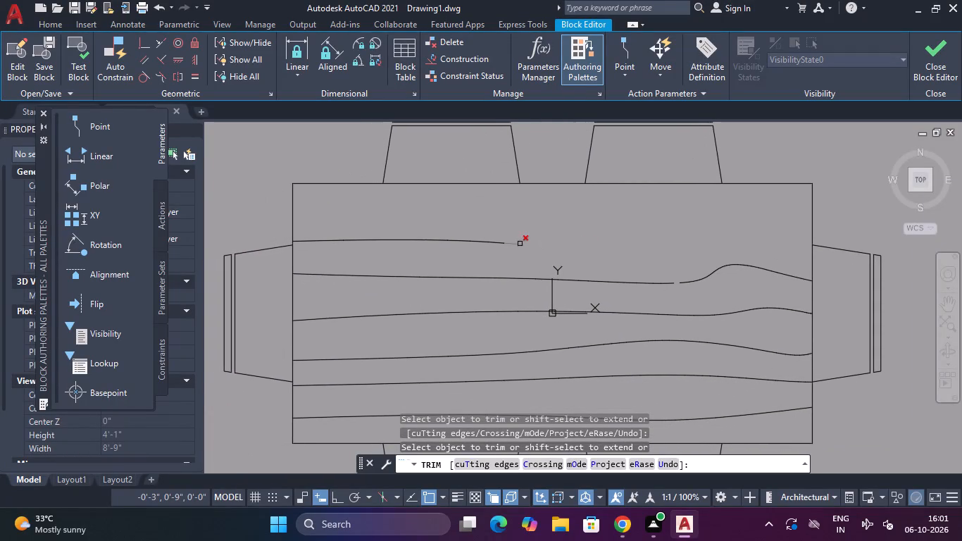
Trim the rest of the topmost wood-grain line to the table's west edge and end the Trim command.
{"action": "left_click", "coordinate": [519, 244]}
{"action": "left_click", "coordinate": [499, 244]}
{"action": "left_click", "coordinate": [483, 240]}
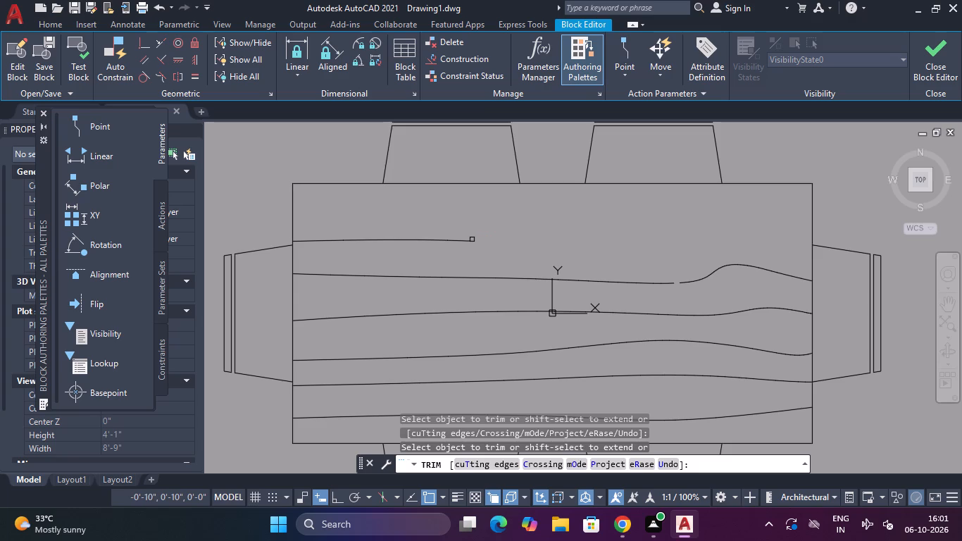
{"action": "left_click", "coordinate": [465, 240]}
{"action": "left_click", "coordinate": [445, 241]}
{"action": "left_click", "coordinate": [418, 241]}
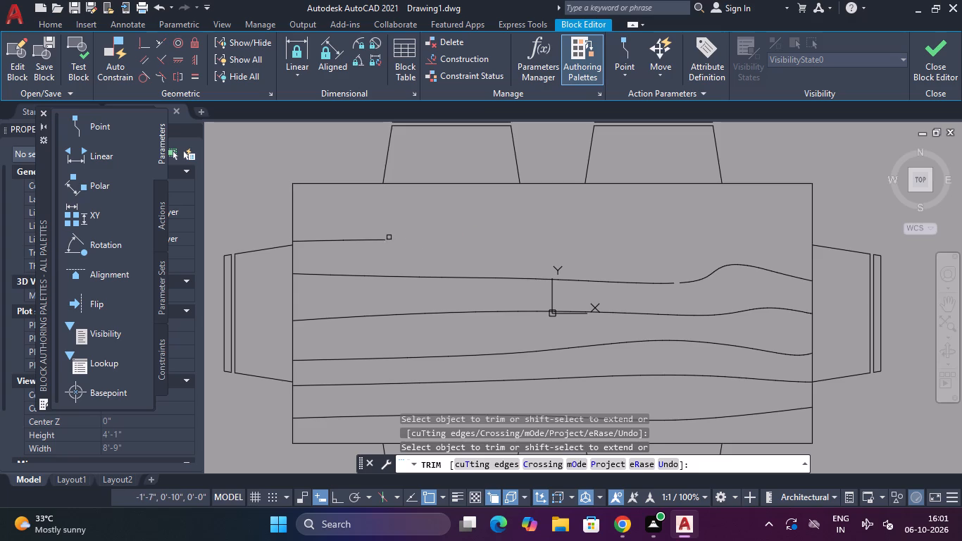
{"action": "left_click", "coordinate": [382, 237]}
{"action": "left_click", "coordinate": [379, 243]}
{"action": "left_click", "coordinate": [339, 240]}
{"action": "key", "text": "Escape"}
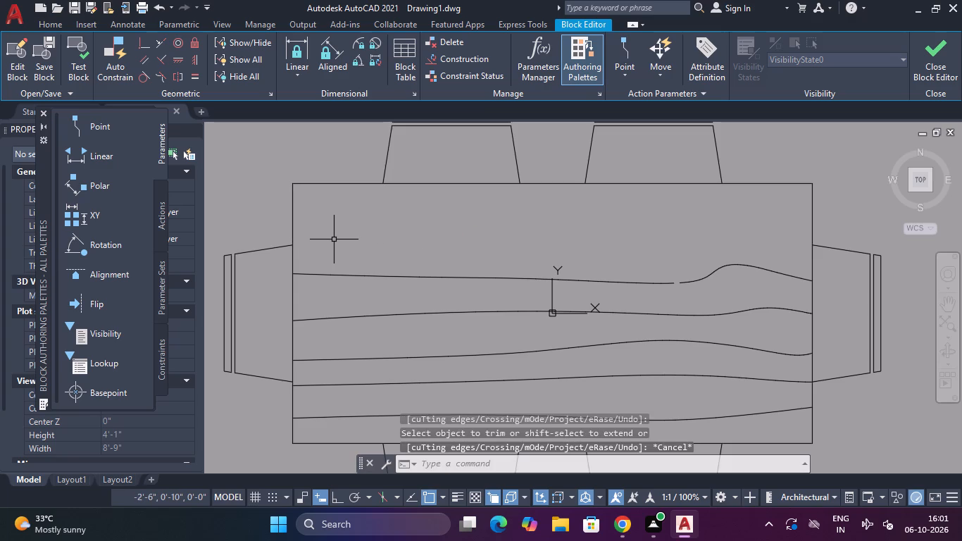
Erase the long western run and the curved eastern piece left of the dining tabletop's northernmost wood-grain line.
{"action": "left_click", "coordinate": [397, 261]}
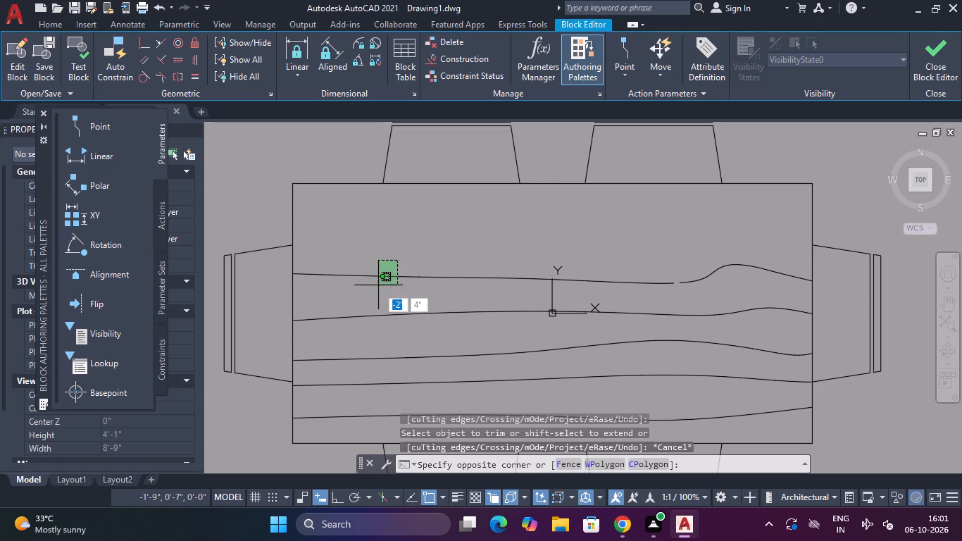
{"action": "left_click", "coordinate": [377, 287]}
{"action": "key", "text": "Delete"}
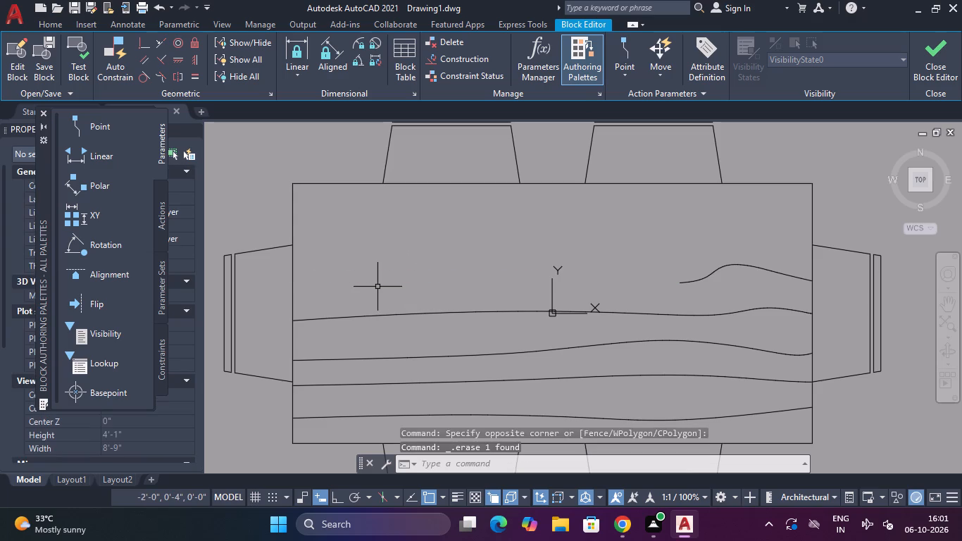
{"action": "left_click", "coordinate": [780, 257]}
{"action": "left_click", "coordinate": [737, 295]}
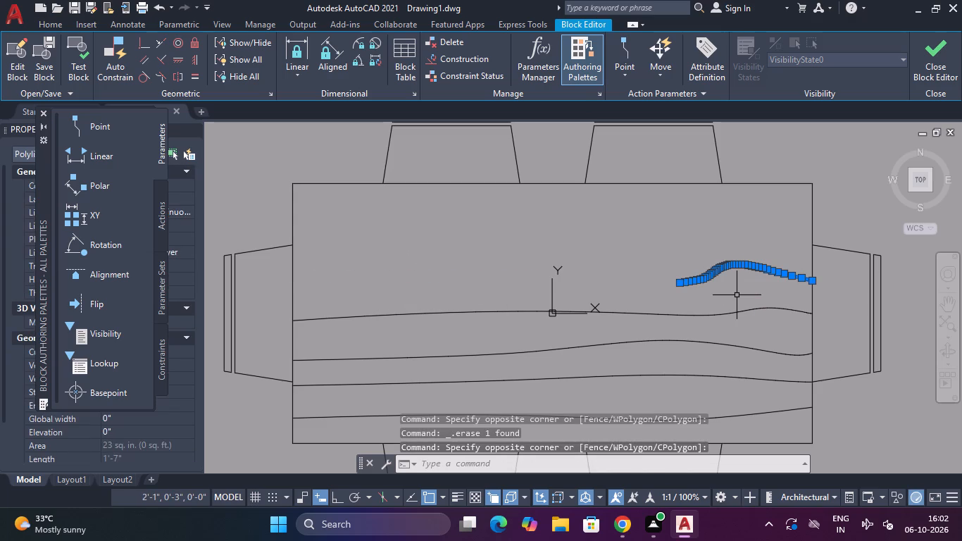
{"action": "key", "text": "Delete"}
Erase the four remaining wood-grain lines across the dining tabletop, leaving only its rectangular outline and the chairs.
{"action": "left_click", "coordinate": [737, 295]}
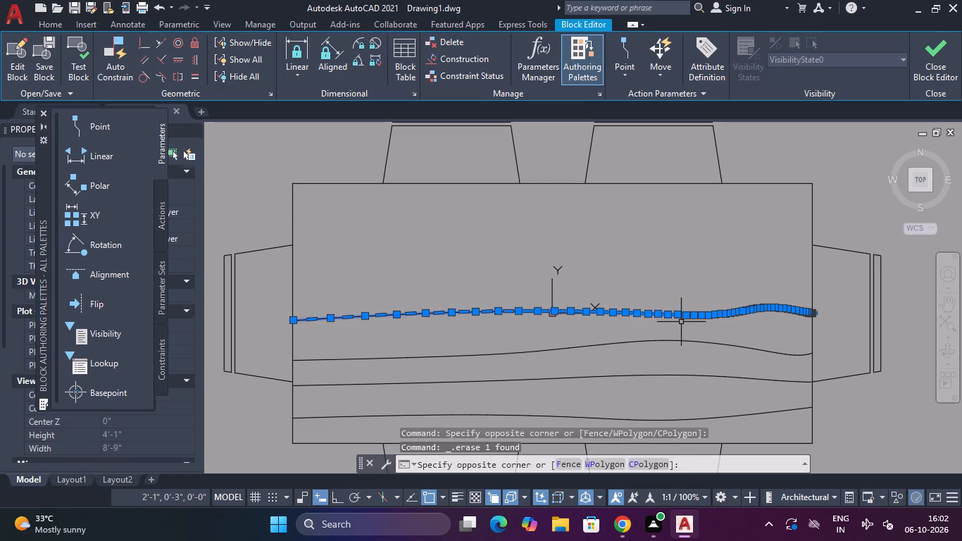
{"action": "left_click", "coordinate": [681, 322]}
{"action": "key", "text": "Delete"}
{"action": "left_click", "coordinate": [678, 323]}
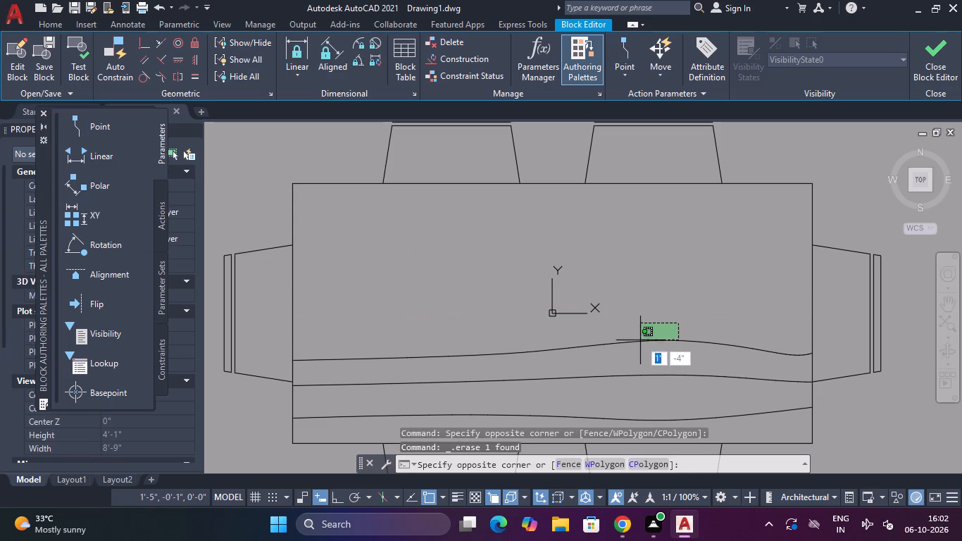
{"action": "left_click", "coordinate": [613, 355]}
{"action": "key", "text": "Delete"}
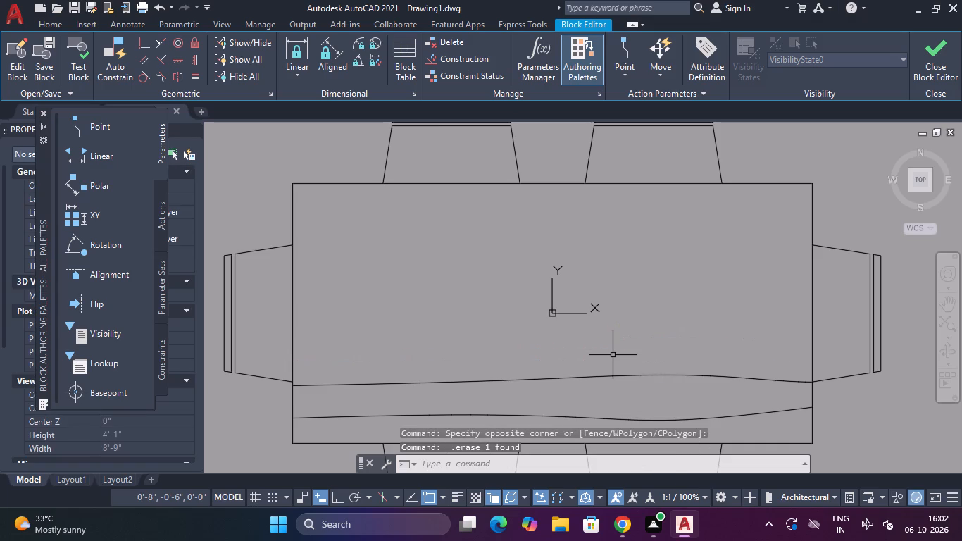
{"action": "left_click_drag", "start_coordinate": [613, 355], "coordinate": [609, 366]}
{"action": "left_click", "coordinate": [588, 382]}
{"action": "key", "text": "Delete"}
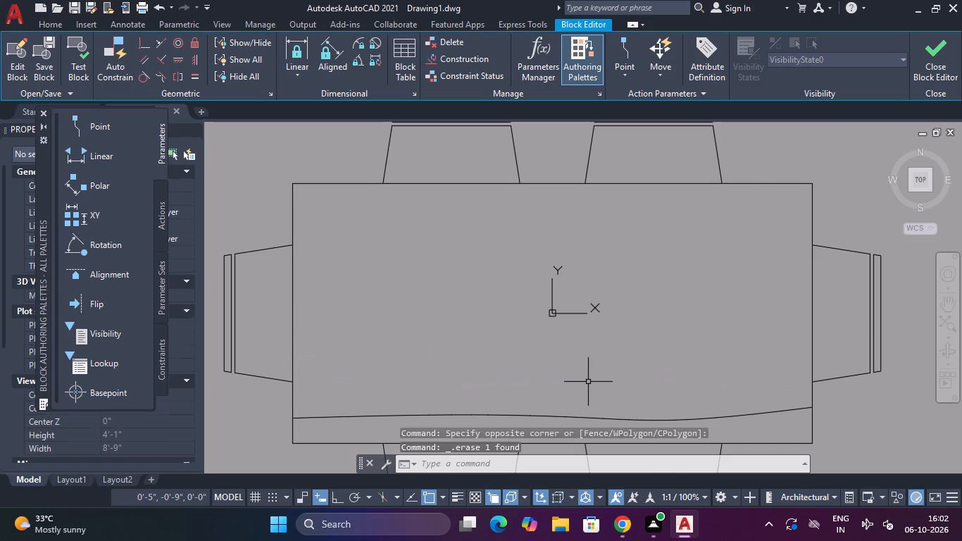
{"action": "middle_click_drag", "start_coordinate": [588, 383], "coordinate": [620, 321]}
{"action": "left_click", "coordinate": [599, 339]}
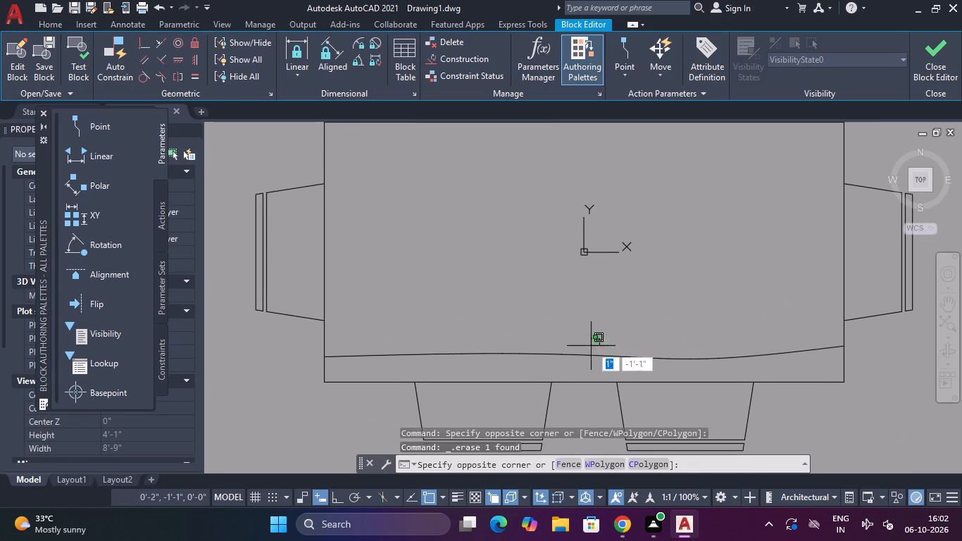
{"action": "left_click", "coordinate": [550, 363]}
{"action": "key", "text": "Delete"}
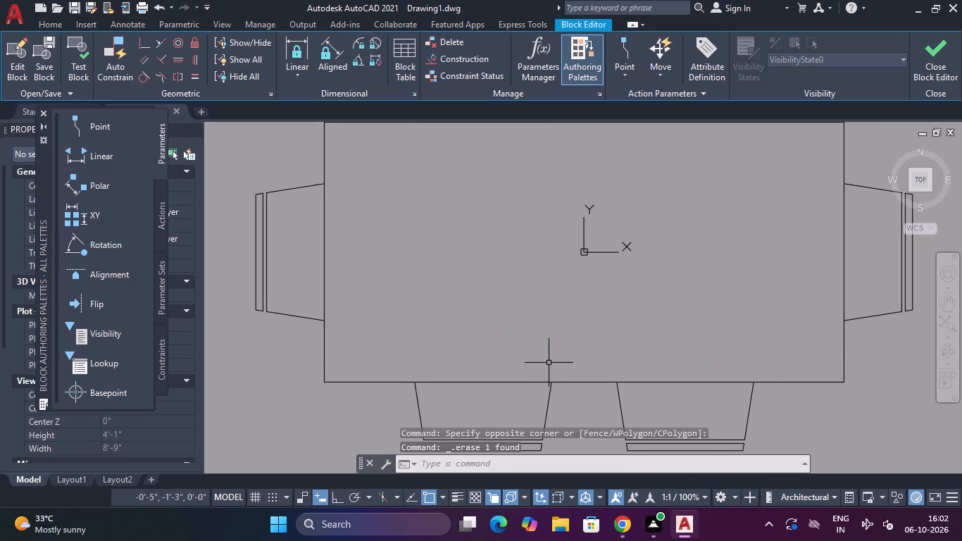
Close the block editor, saving the changes to Dining Set - 36 x 72 in.
{"action": "scroll", "coordinate": [667, 313], "scroll_direction": "down", "scroll_amount": 3}
{"action": "middle_click_drag", "start_coordinate": [668, 313], "coordinate": [635, 371]}
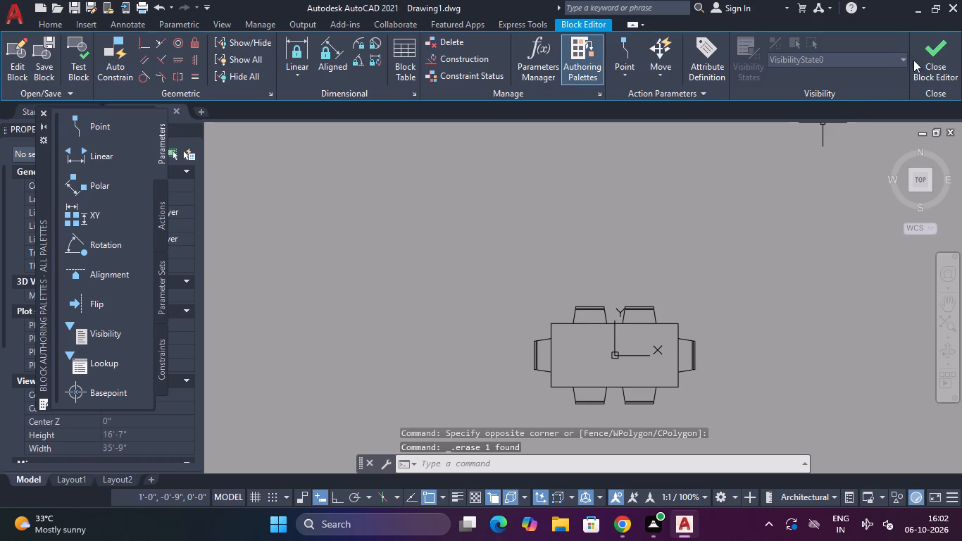
{"action": "left_click", "coordinate": [936, 44]}
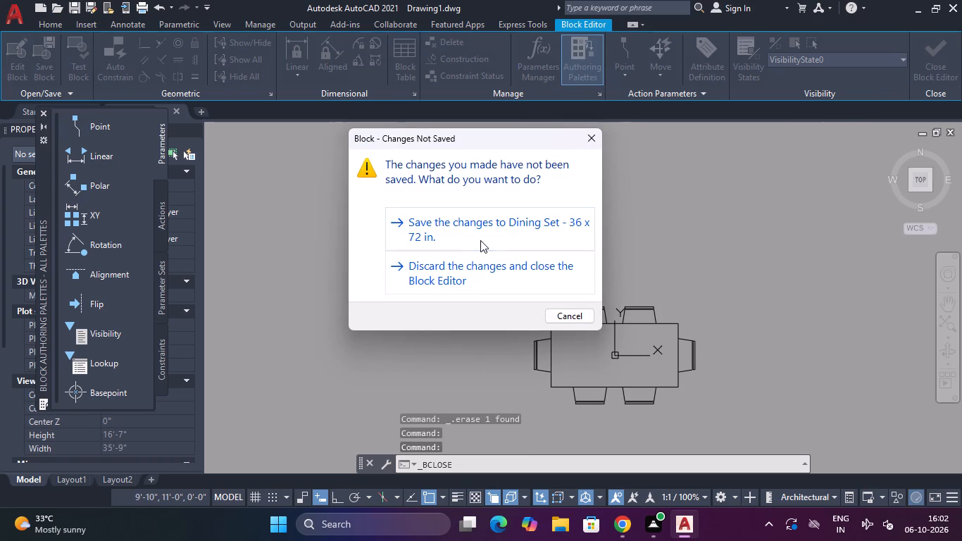
{"action": "left_click", "coordinate": [486, 235]}
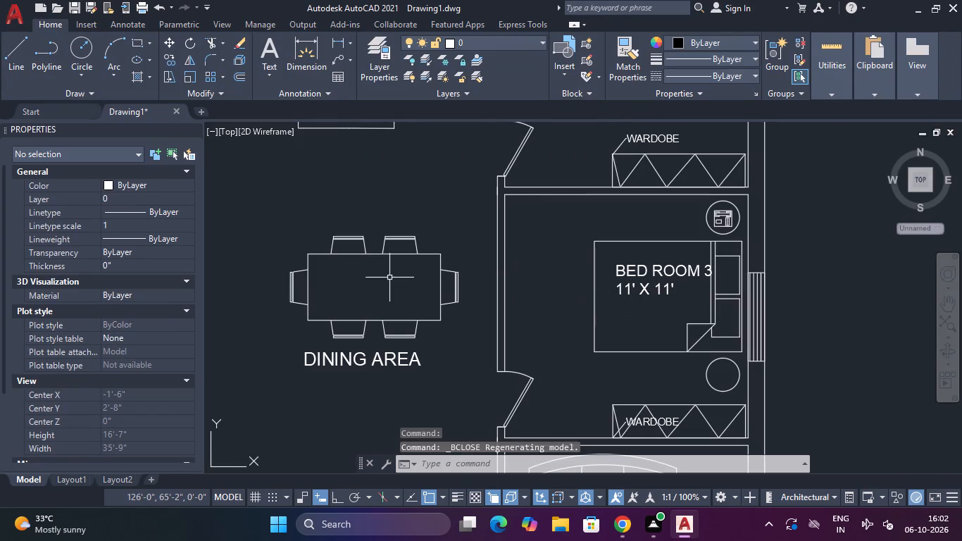
Open the drawing room's Table - Rectangular Woodgrain 60 x 30 in. block for editing.
{"action": "scroll", "coordinate": [389, 278], "scroll_direction": "up", "scroll_amount": 1}
{"action": "scroll", "coordinate": [389, 278], "scroll_direction": "down", "scroll_amount": 3}
{"action": "middle_click_drag", "start_coordinate": [394, 325], "coordinate": [422, 235]}
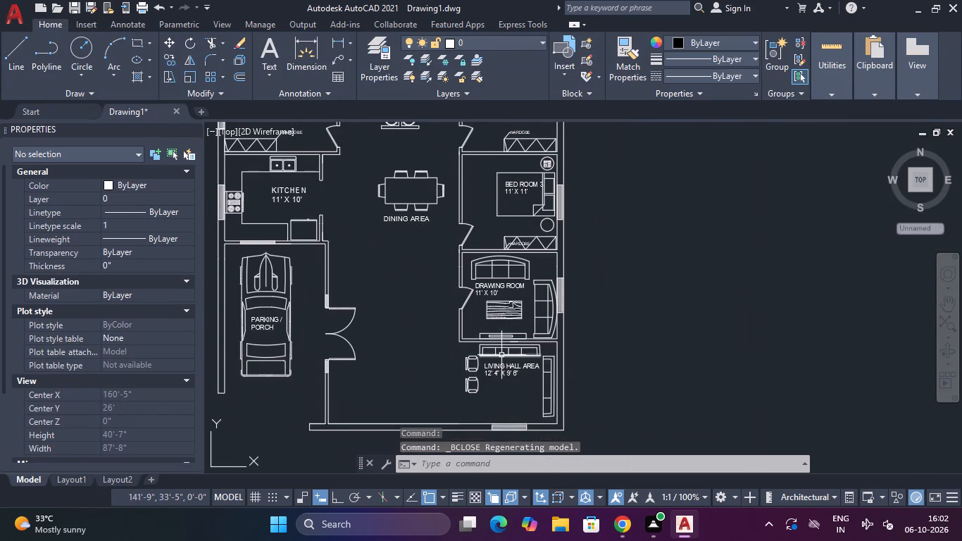
{"action": "scroll", "coordinate": [509, 314], "scroll_direction": "up", "scroll_amount": 3}
{"action": "double_click", "coordinate": [509, 313]}
{"action": "left_click", "coordinate": [470, 356]}
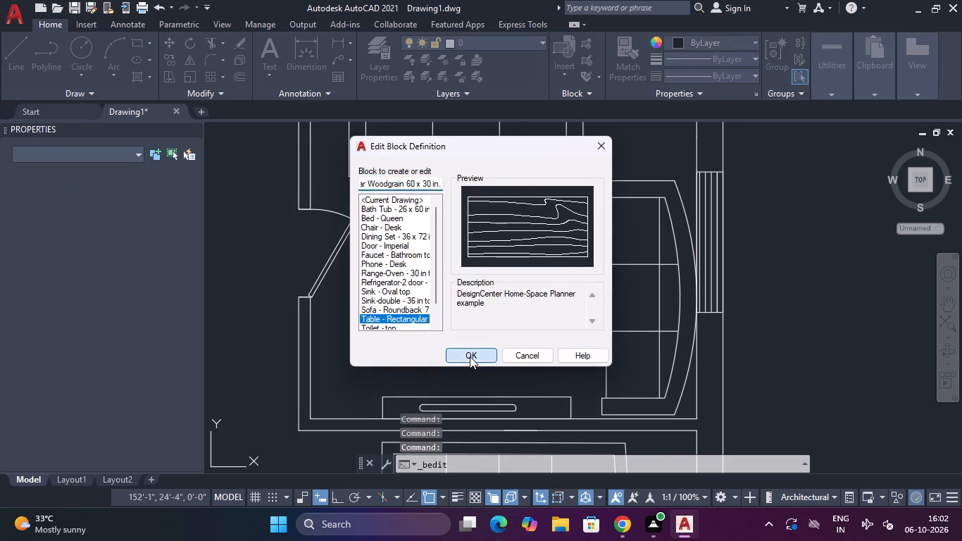
Erase the northernmost wood-grain line from the rectangular table block.
{"action": "left_click", "coordinate": [563, 194]}
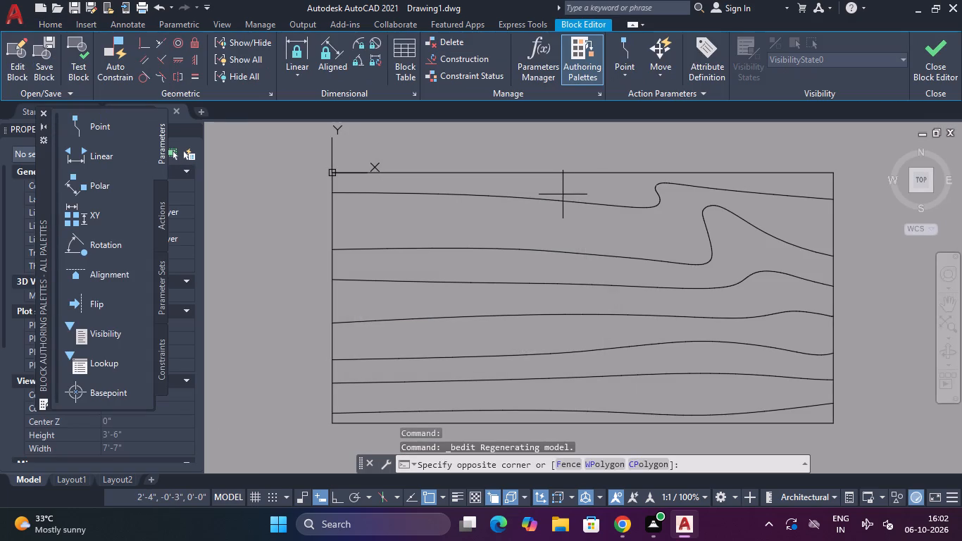
{"action": "left_click", "coordinate": [536, 209]}
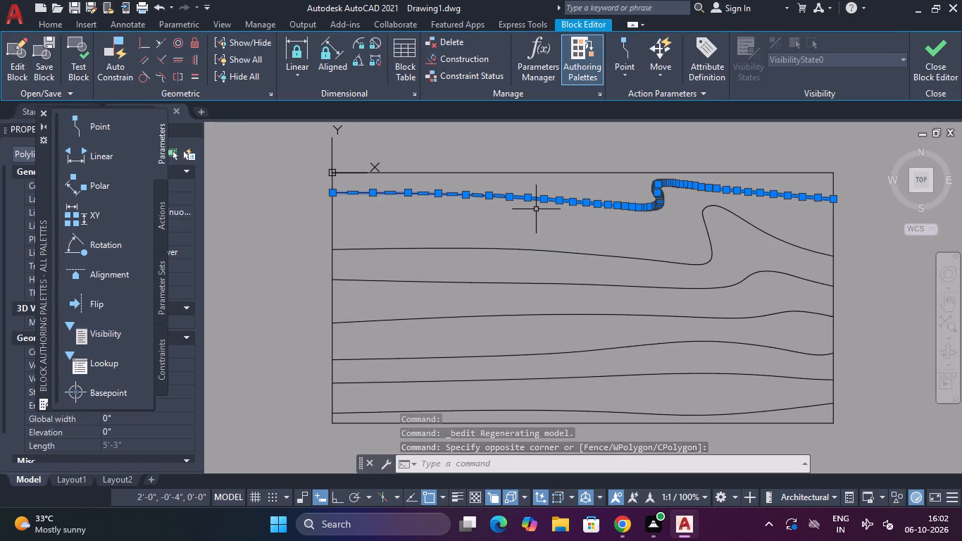
{"action": "key", "text": "Delete"}
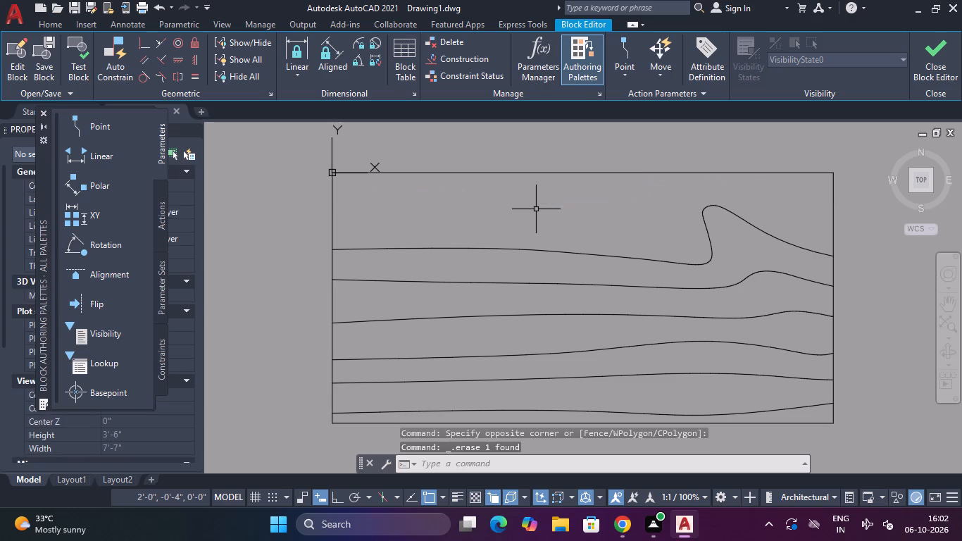
Select the six remaining grain lines; stretch the second-lowest line's western segment up to the top line and a second-line vertex down to the lowest.
{"action": "left_click", "coordinate": [536, 210]}
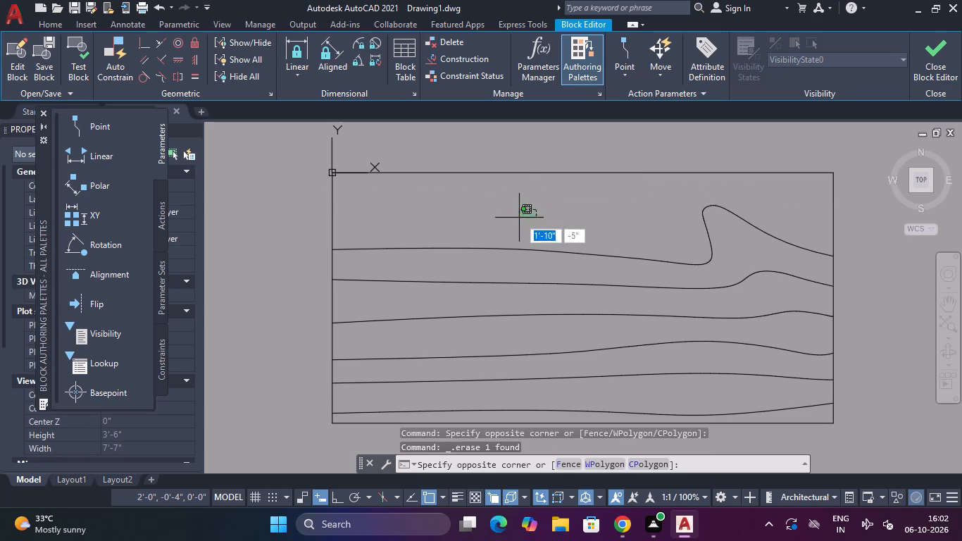
{"action": "left_click", "coordinate": [419, 413]}
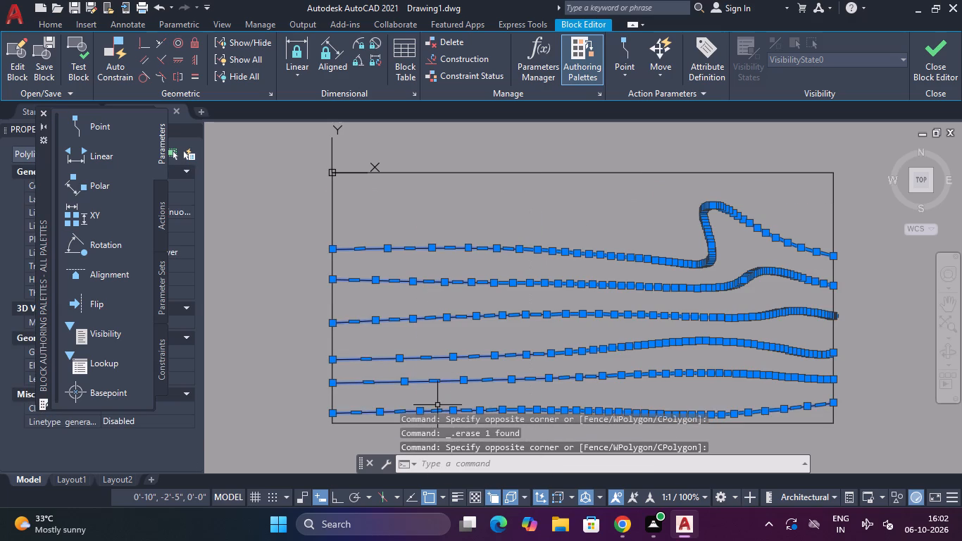
{"action": "left_click_drag", "start_coordinate": [435, 381], "coordinate": [455, 303]}
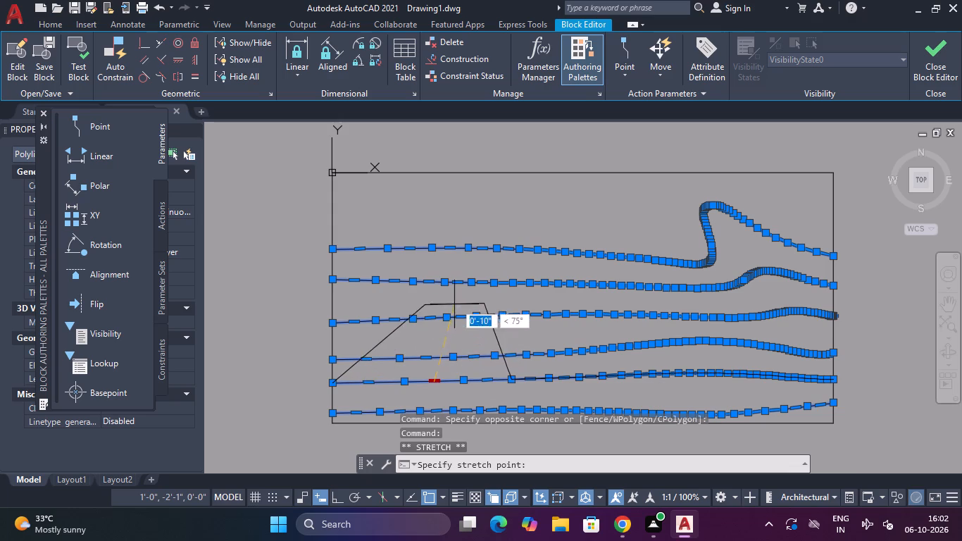
{"action": "left_click_drag", "start_coordinate": [455, 303], "coordinate": [480, 250]}
{"action": "left_click", "coordinate": [480, 250]}
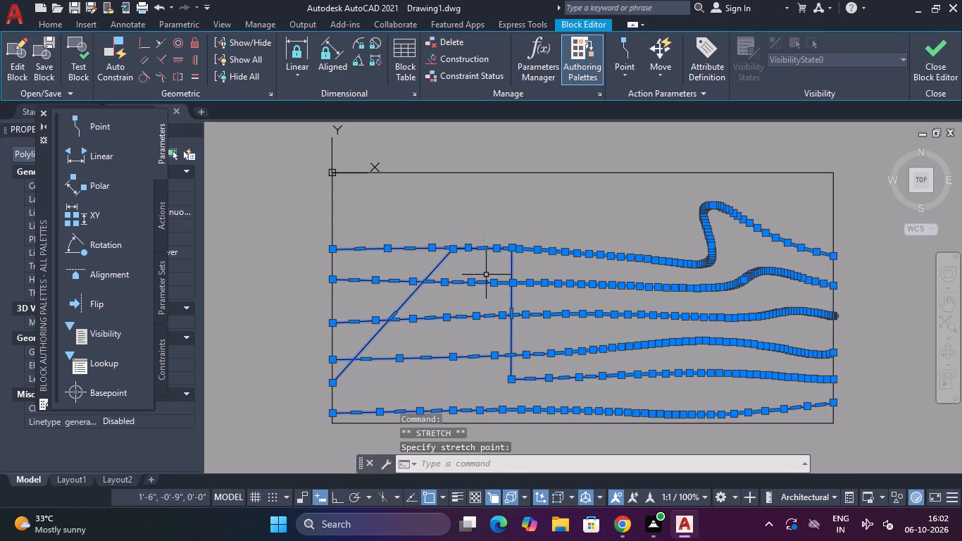
{"action": "left_click_drag", "start_coordinate": [474, 284], "coordinate": [449, 409]}
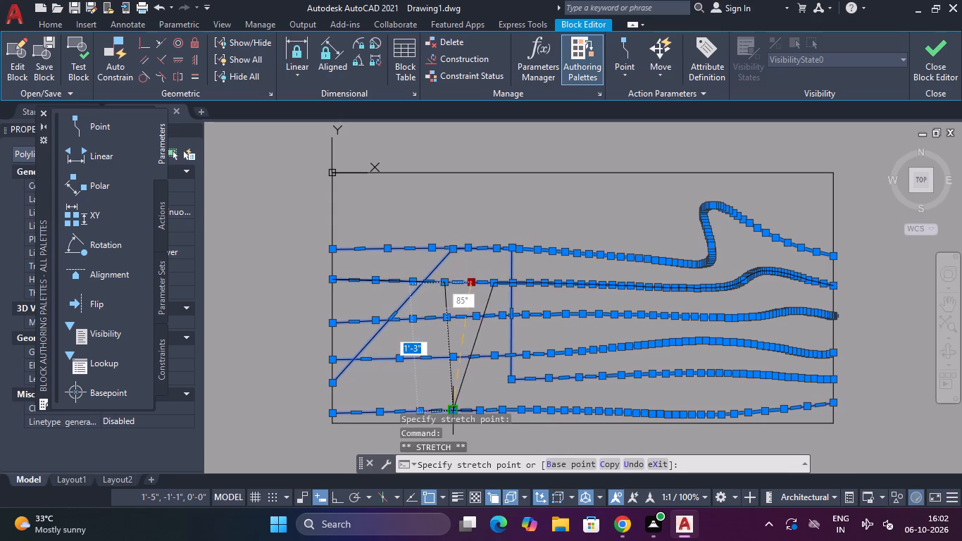
{"action": "left_click_drag", "start_coordinate": [449, 409], "coordinate": [446, 413]}
{"action": "left_click", "coordinate": [456, 407]}
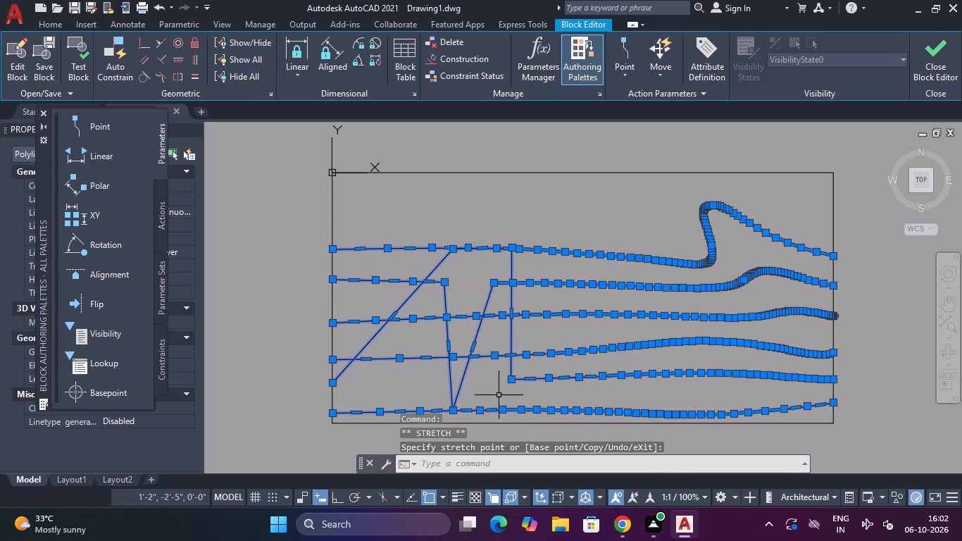
Stretch points of the top, second and second-lowest grain lines across the table's middle and eastern part so their segments criss-cross.
{"action": "left_click_drag", "start_coordinate": [575, 378], "coordinate": [716, 260]}
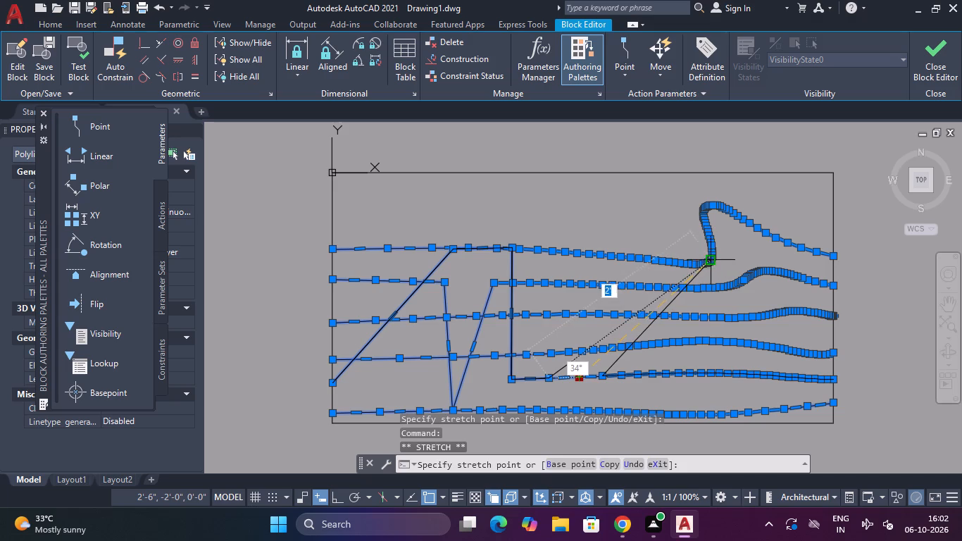
{"action": "left_click_drag", "start_coordinate": [716, 260], "coordinate": [718, 256]}
{"action": "left_click", "coordinate": [718, 256]}
{"action": "left_click_drag", "start_coordinate": [731, 284], "coordinate": [711, 303]}
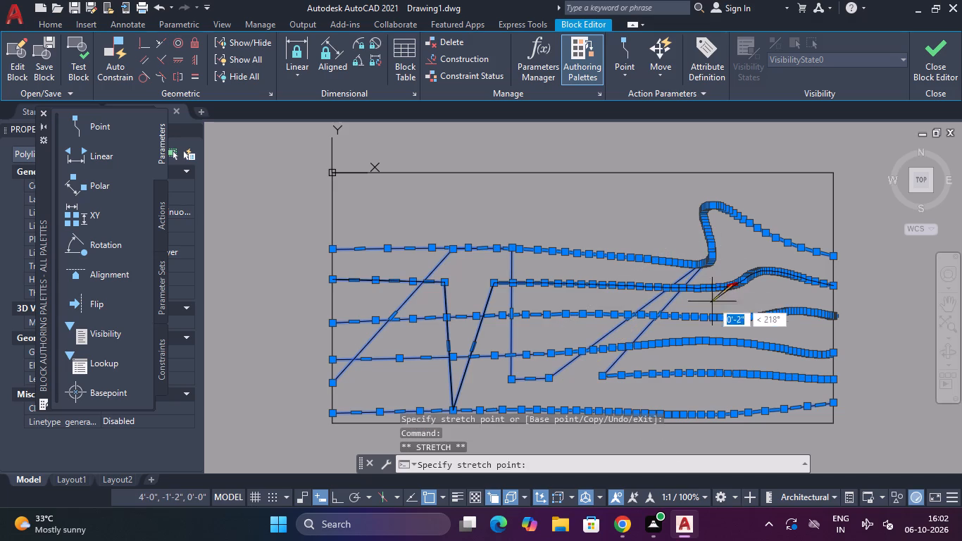
{"action": "left_click_drag", "start_coordinate": [711, 303], "coordinate": [511, 383]}
{"action": "left_click", "coordinate": [510, 383]}
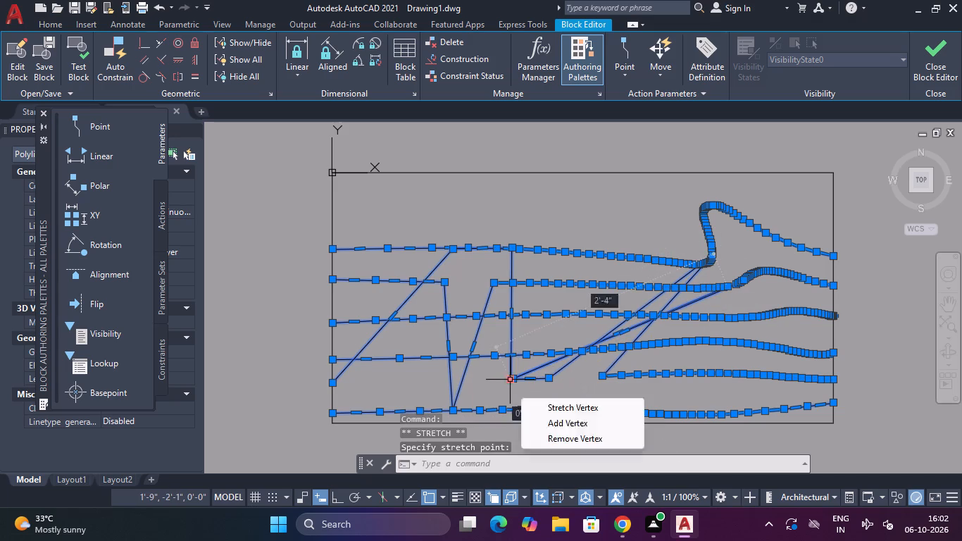
{"action": "left_click_drag", "start_coordinate": [589, 252], "coordinate": [690, 321]}
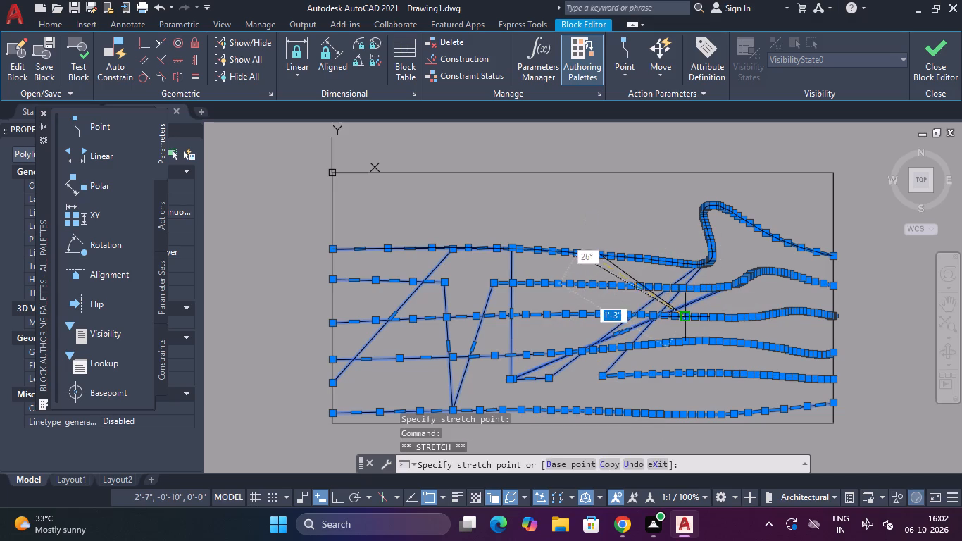
{"action": "left_click_drag", "start_coordinate": [690, 321], "coordinate": [704, 373]}
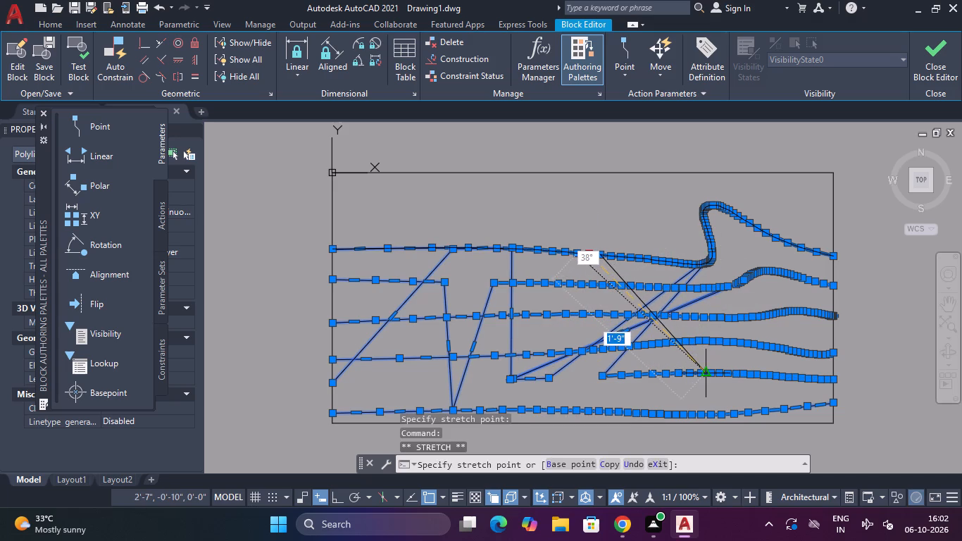
{"action": "left_click", "coordinate": [704, 373]}
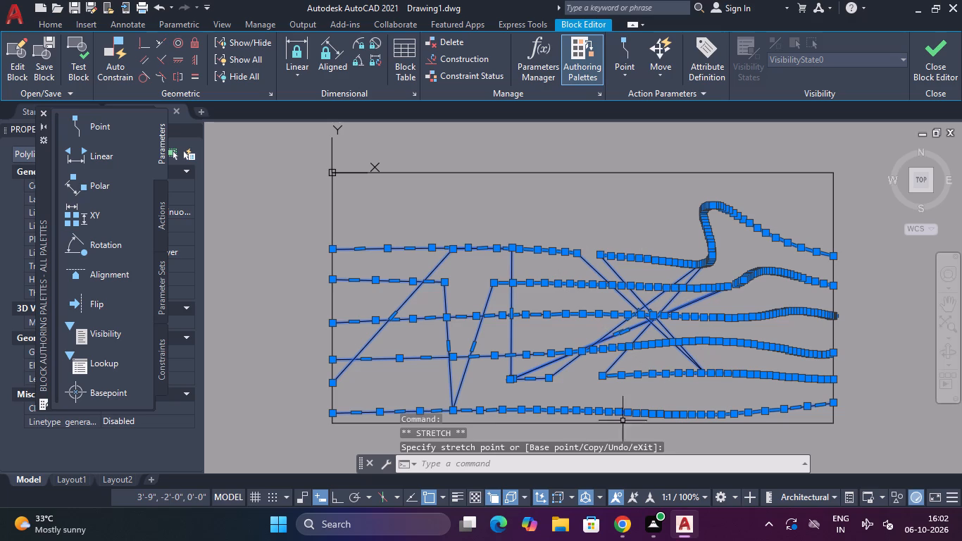
Stretch the lowest grain line's western segment up to the second line and two of its eastern segments up to the top line.
{"action": "left_click", "coordinate": [399, 410]}
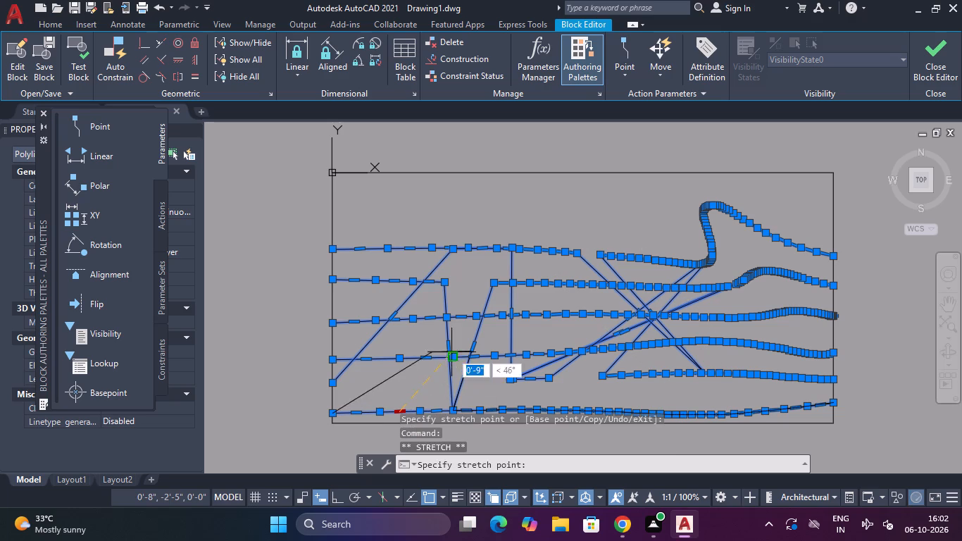
{"action": "left_click", "coordinate": [559, 285]}
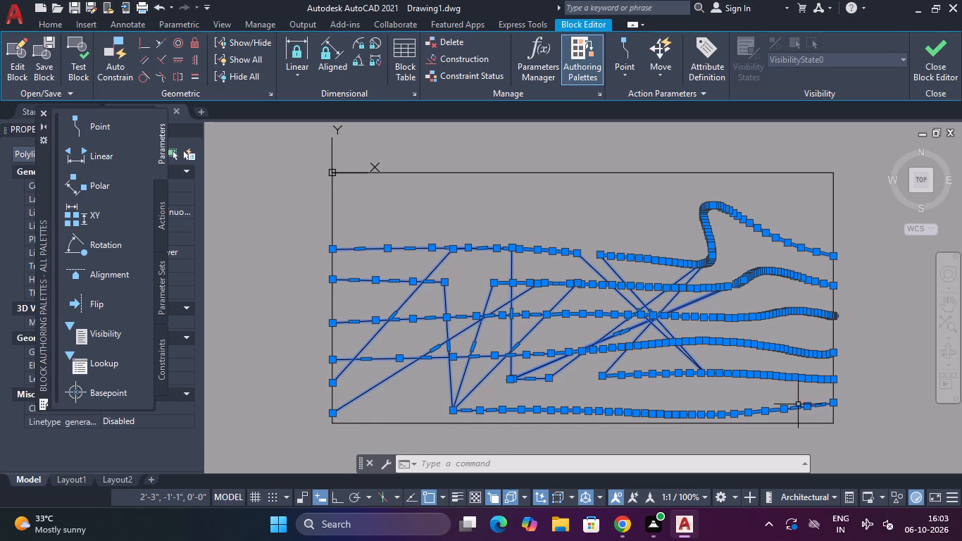
{"action": "left_click", "coordinate": [821, 405]}
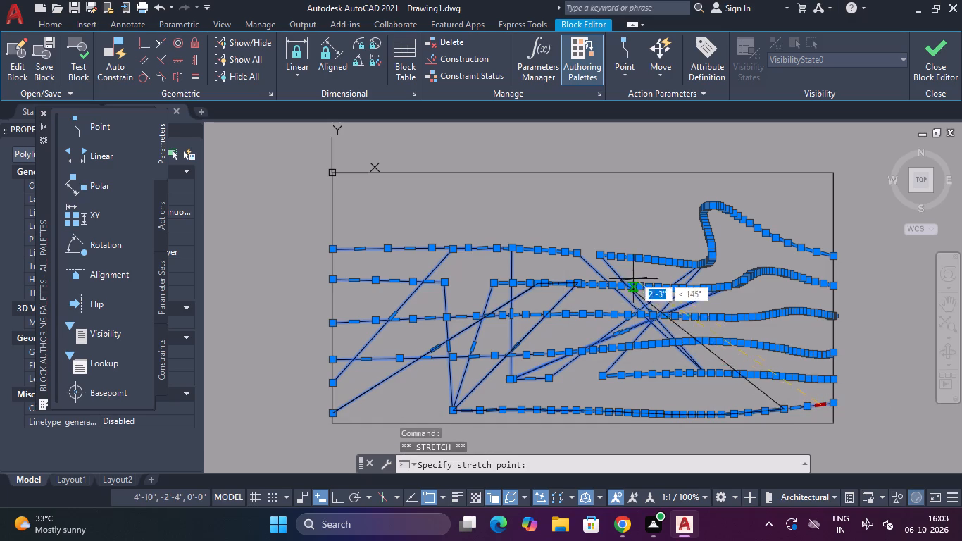
{"action": "left_click", "coordinate": [646, 260]}
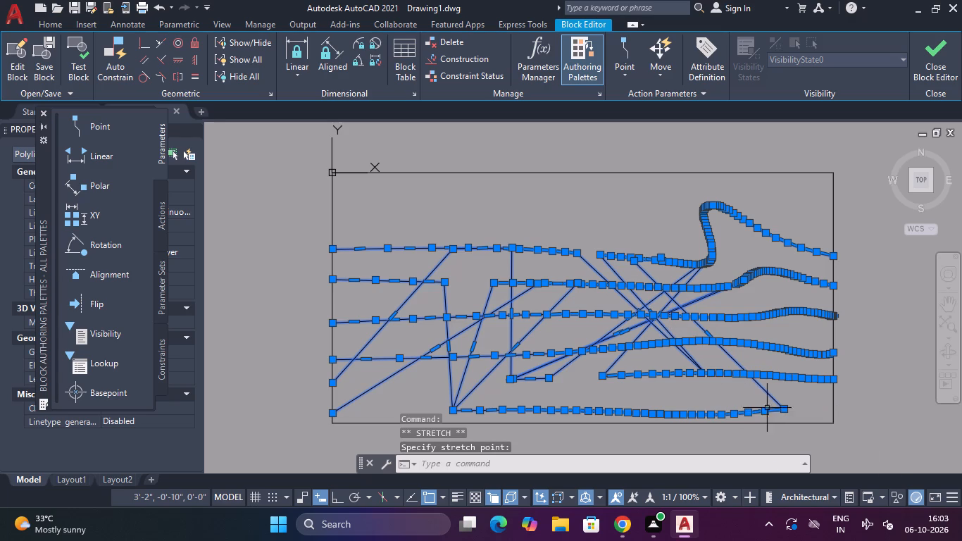
{"action": "left_click", "coordinate": [775, 407]}
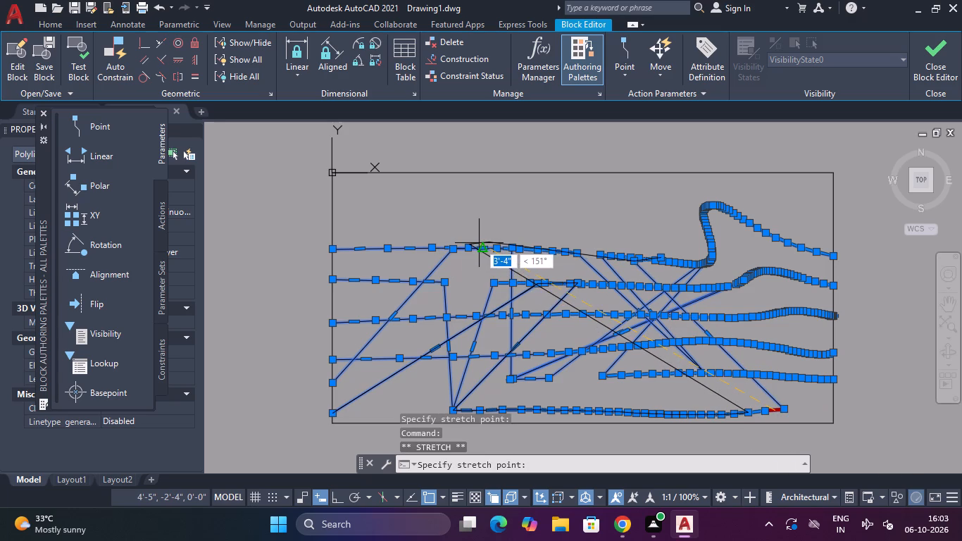
{"action": "left_click", "coordinate": [485, 251]}
{"action": "left_click", "coordinate": [485, 251]}
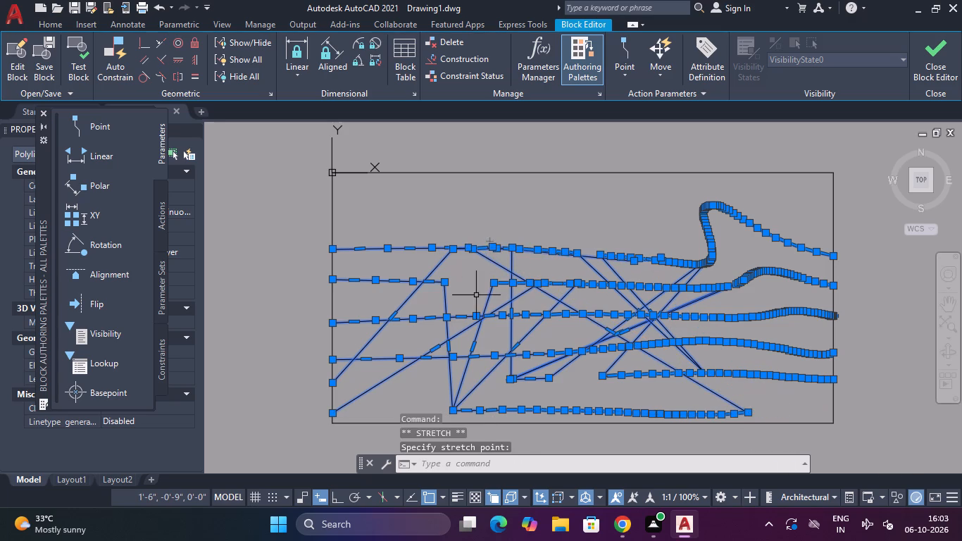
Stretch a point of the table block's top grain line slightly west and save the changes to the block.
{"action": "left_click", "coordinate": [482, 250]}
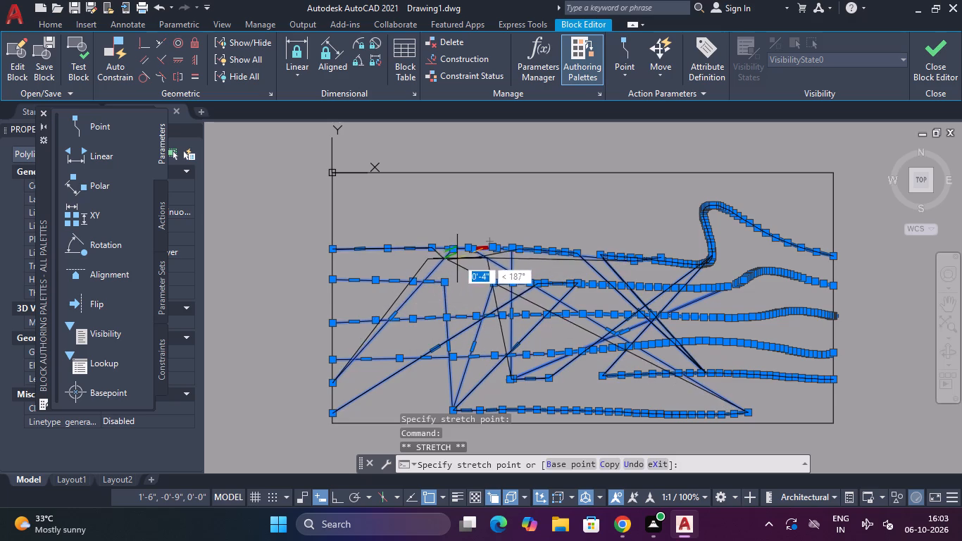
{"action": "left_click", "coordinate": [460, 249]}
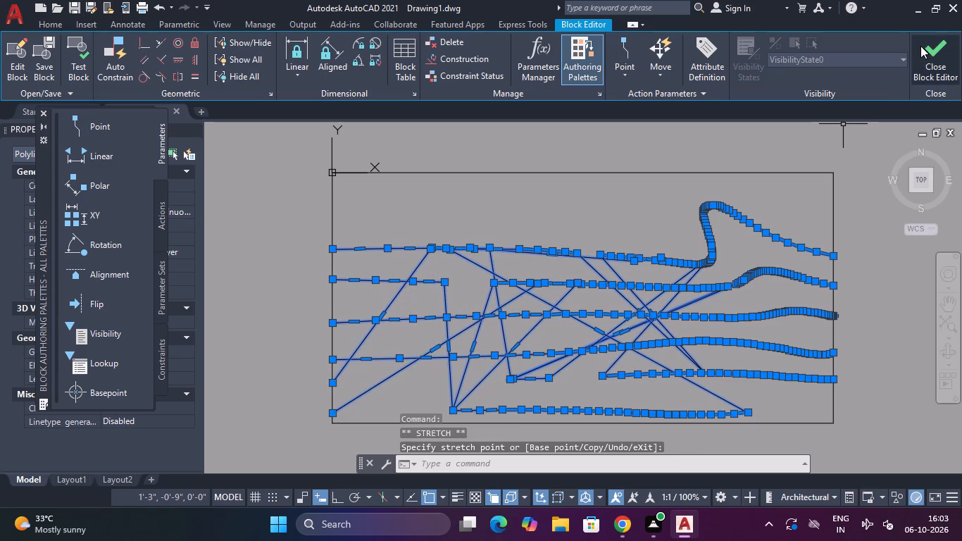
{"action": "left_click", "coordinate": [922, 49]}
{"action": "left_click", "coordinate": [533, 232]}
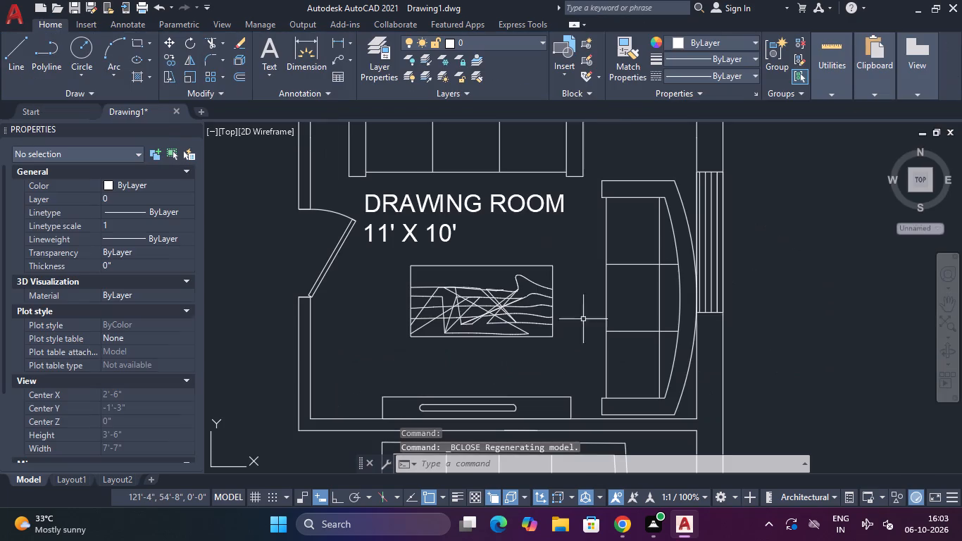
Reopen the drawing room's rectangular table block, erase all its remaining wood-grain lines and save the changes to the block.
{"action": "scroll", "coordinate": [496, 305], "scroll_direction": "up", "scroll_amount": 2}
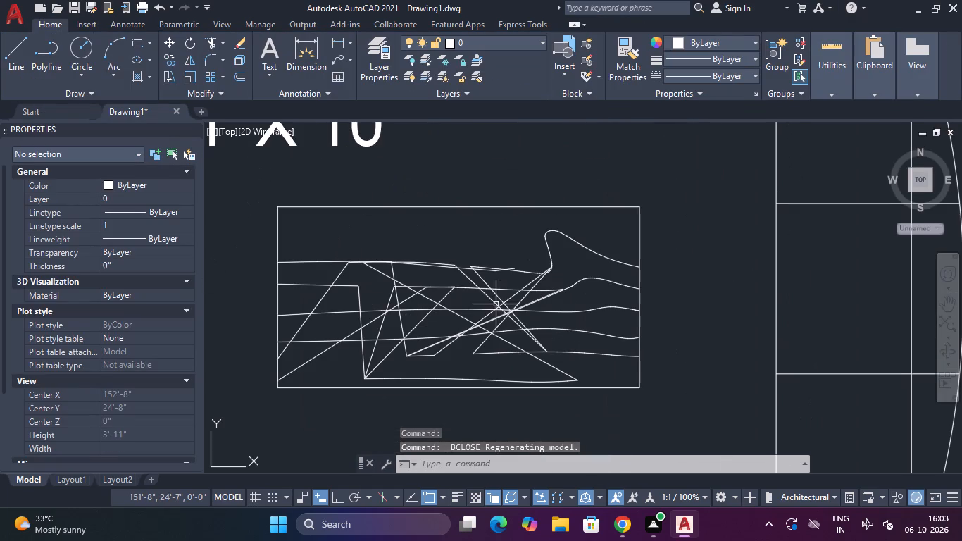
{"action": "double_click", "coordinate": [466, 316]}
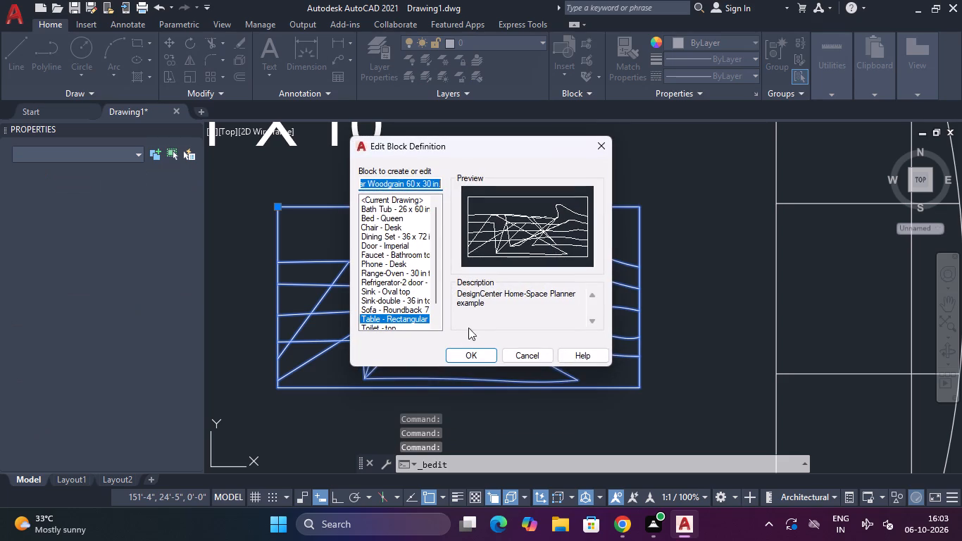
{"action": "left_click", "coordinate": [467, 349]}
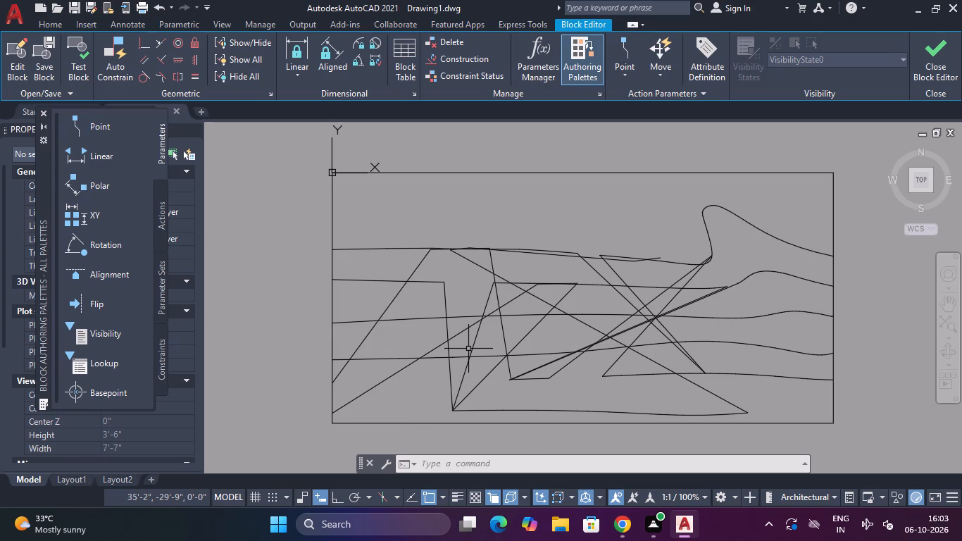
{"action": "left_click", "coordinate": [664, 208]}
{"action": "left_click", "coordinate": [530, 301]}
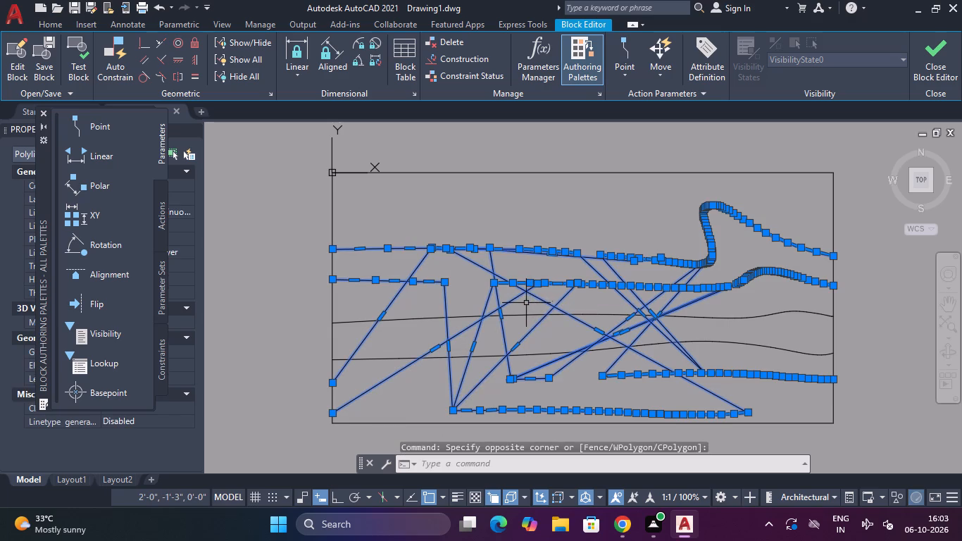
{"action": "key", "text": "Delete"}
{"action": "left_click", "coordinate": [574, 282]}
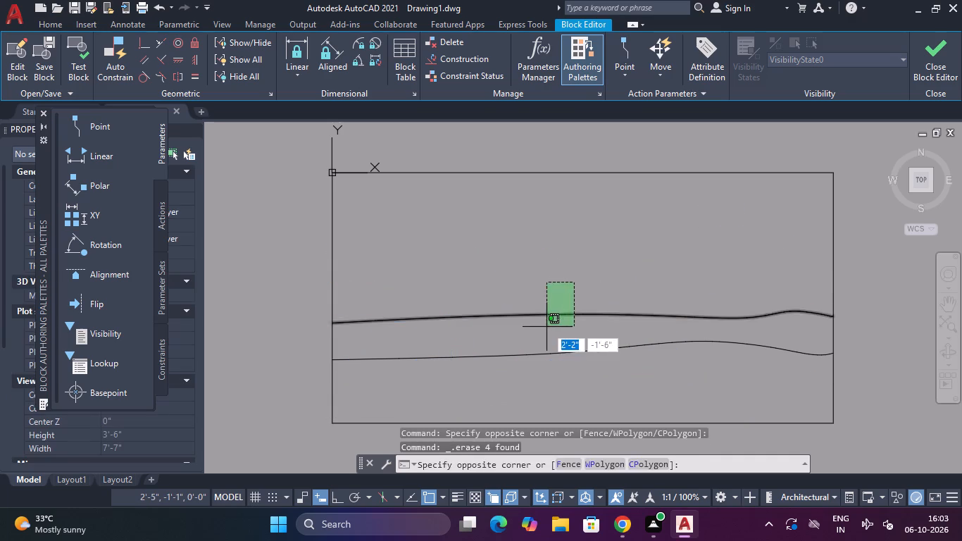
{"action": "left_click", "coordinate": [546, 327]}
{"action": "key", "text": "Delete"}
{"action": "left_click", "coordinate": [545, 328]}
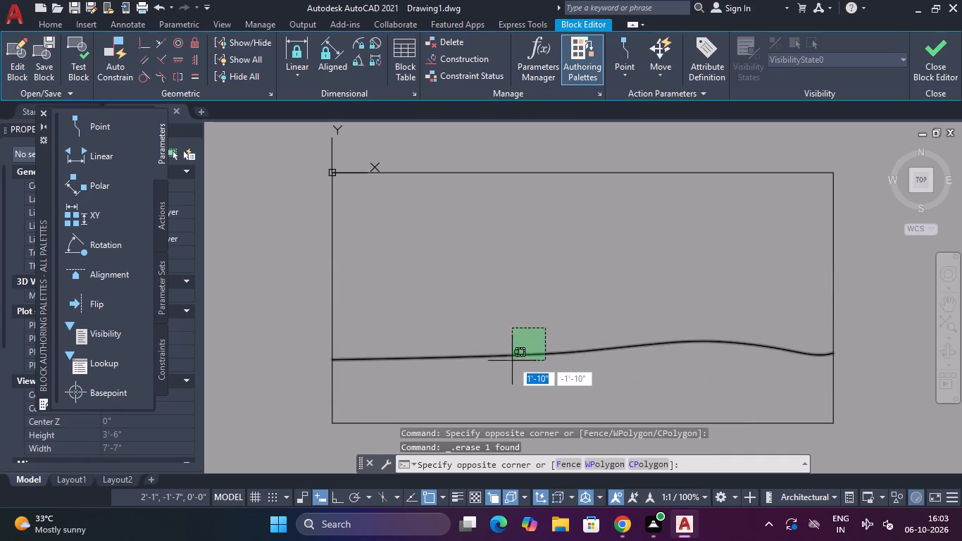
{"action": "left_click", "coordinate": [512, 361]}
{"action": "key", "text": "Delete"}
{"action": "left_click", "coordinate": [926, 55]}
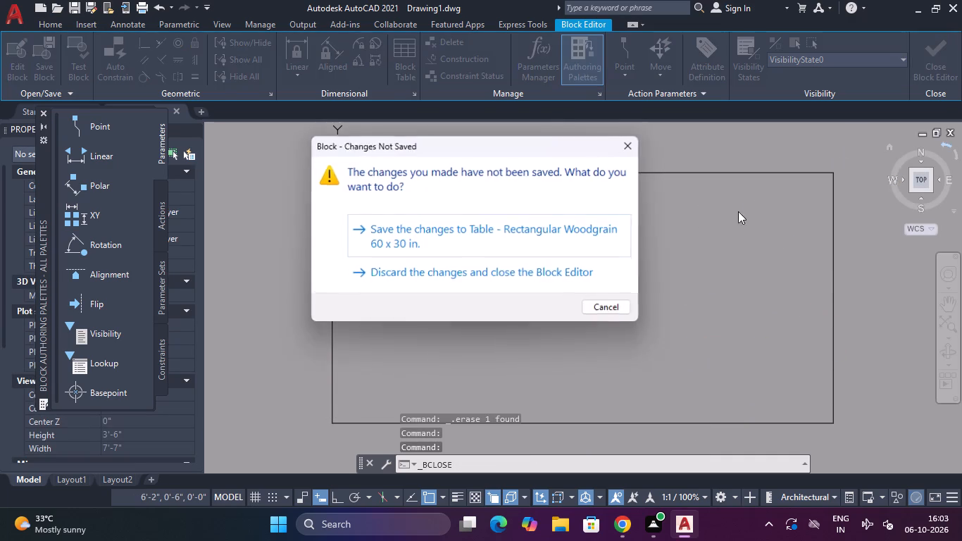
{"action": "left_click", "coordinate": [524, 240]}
Undo all the recent wood-grain edits to the rectangular table block, back to before it was opened for editing.
{"action": "scroll", "coordinate": [547, 287], "scroll_direction": "down", "scroll_amount": 3}
{"action": "middle_click_drag", "start_coordinate": [535, 305], "coordinate": [539, 303]}
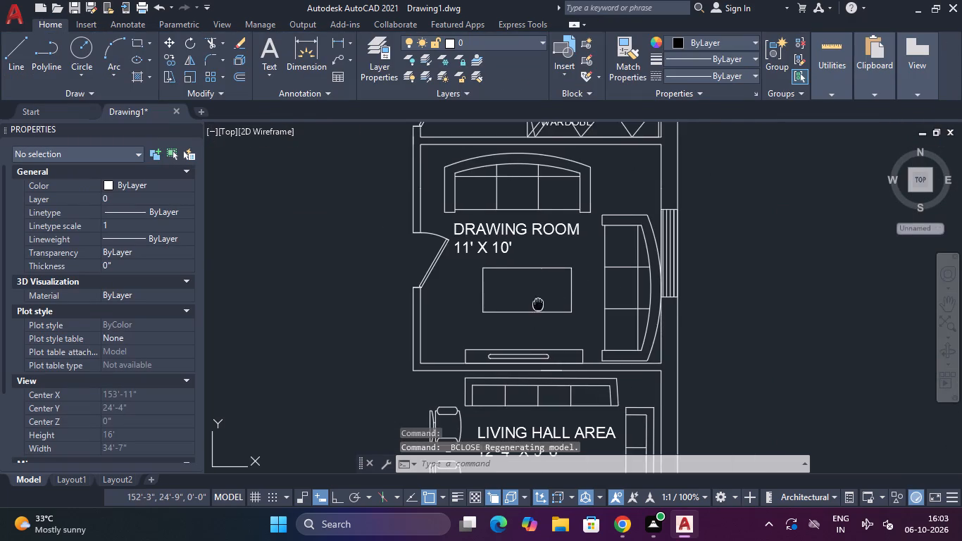
{"action": "middle_click_drag", "start_coordinate": [539, 303], "coordinate": [573, 284]}
{"action": "key", "text": "ctrl+z"}
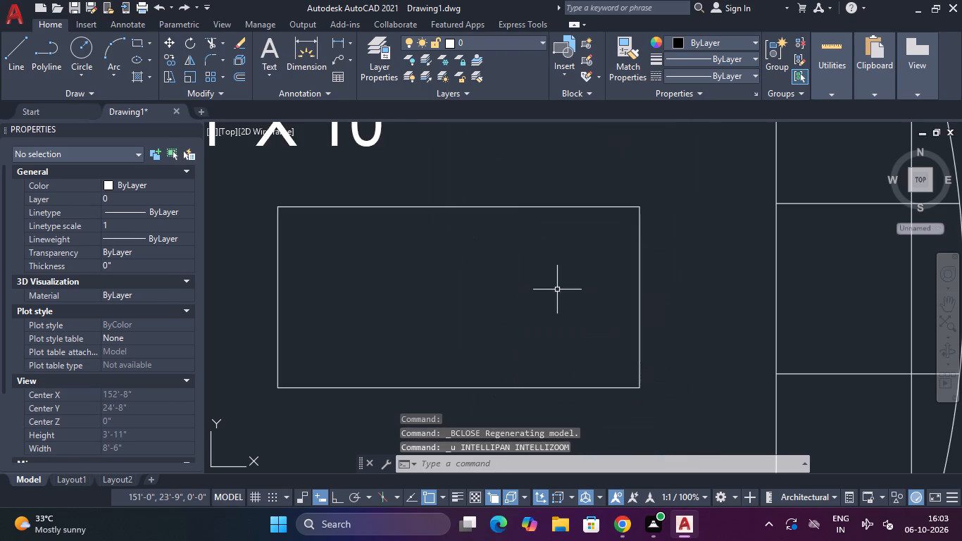
{"action": "key", "text": "ctrl+z"}
{"action": "key", "text": "ctrl+z"}
{"action": "key", "text": "ctrl+z"}
{"action": "key", "text": "ctrl+z"}
{"action": "key", "text": "ctrl+z"}
{"action": "key", "text": "ctrl+z"}
{"action": "key", "text": "ctrl+z"}
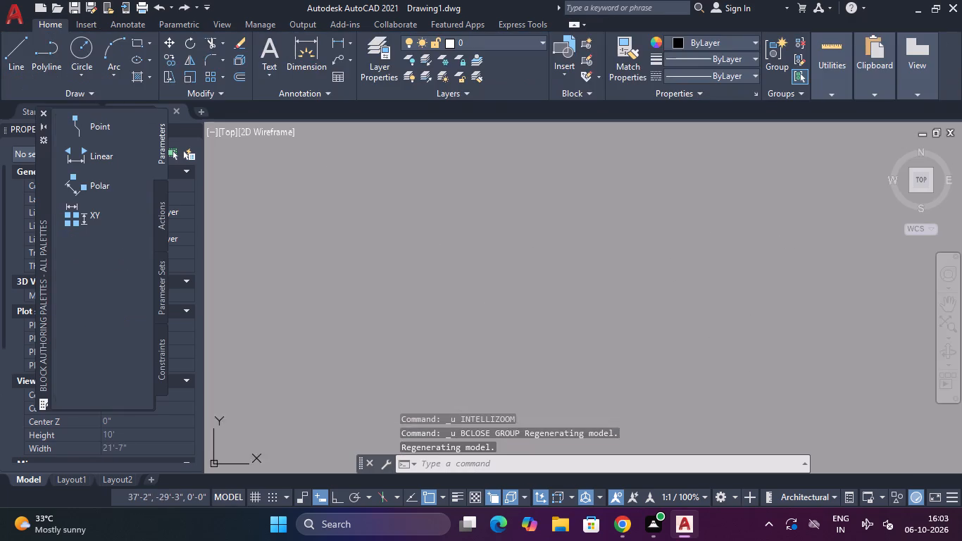
{"action": "key", "text": "ctrl+z"}
{"action": "key", "text": "ctrl+z"}
{"action": "key", "text": "ctrl+z"}
{"action": "key", "text": "ctrl+z"}
{"action": "key", "text": "ctrl+z"}
{"action": "key", "text": "ctrl+z"}
{"action": "key", "text": "ctrl+z"}
{"action": "key", "text": "ctrl+z"}
{"action": "key", "text": "ctrl+z"}
{"action": "key", "text": "ctrl+z"}
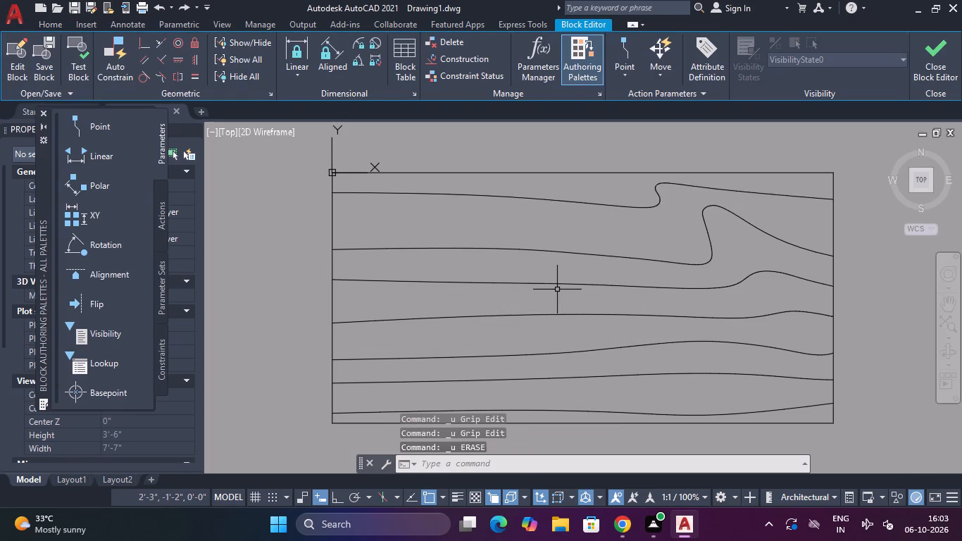
{"action": "key", "text": "ctrl+z"}
{"action": "key", "text": "ctrl+z"}
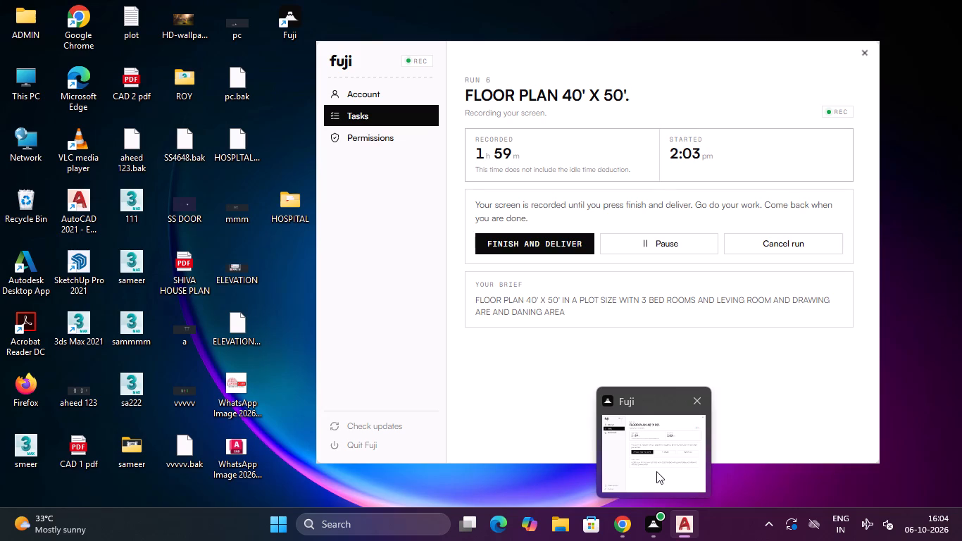
Rotate the desk phone on the master bedroom's round bedside table 90° counterclockwise about its northeast corner.
{"action": "scroll", "coordinate": [630, 325], "scroll_direction": "down", "scroll_amount": 3}
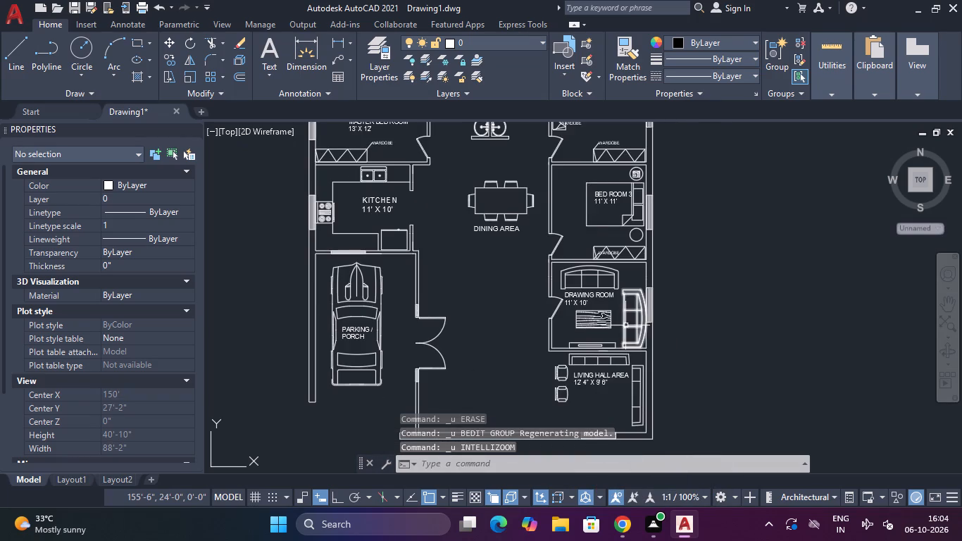
{"action": "middle_click_drag", "start_coordinate": [625, 325], "coordinate": [688, 330]}
{"action": "scroll", "coordinate": [659, 344], "scroll_direction": "down", "scroll_amount": 1}
{"action": "middle_click_drag", "start_coordinate": [607, 347], "coordinate": [649, 318]}
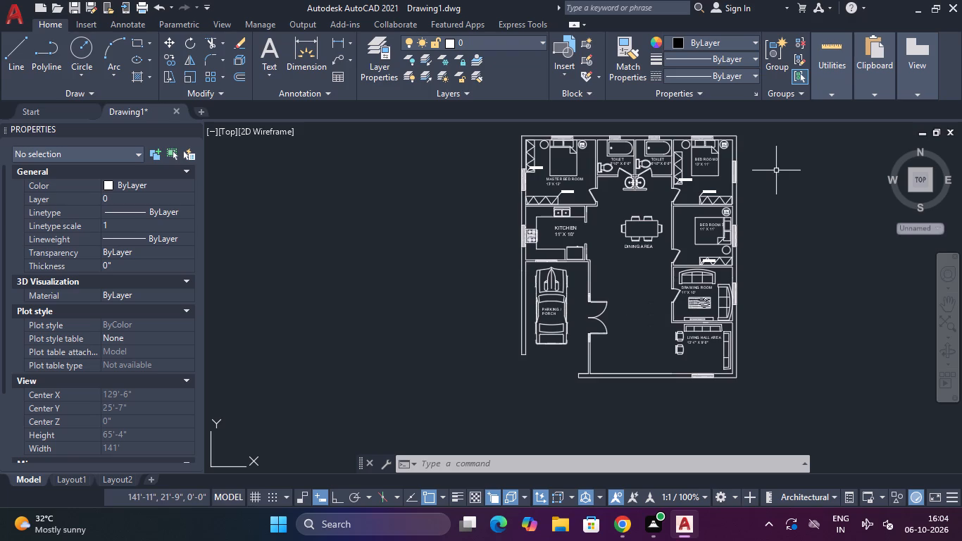
{"action": "scroll", "coordinate": [591, 168], "scroll_direction": "up", "scroll_amount": 2}
{"action": "middle_click_drag", "start_coordinate": [589, 161], "coordinate": [575, 299]}
{"action": "scroll", "coordinate": [566, 273], "scroll_direction": "up", "scroll_amount": 3}
{"action": "left_click", "coordinate": [535, 155]}
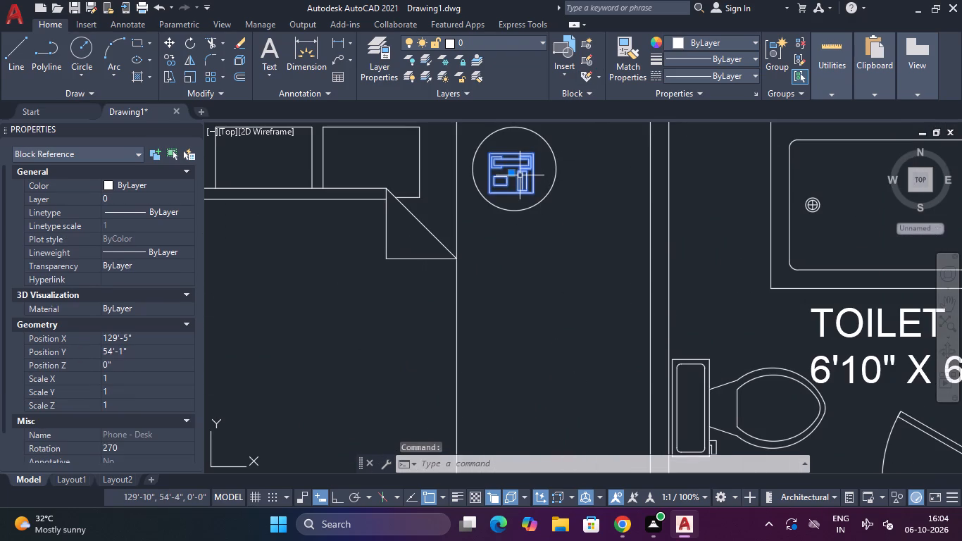
{"action": "key", "text": "r"}
{"action": "key", "text": "o"}
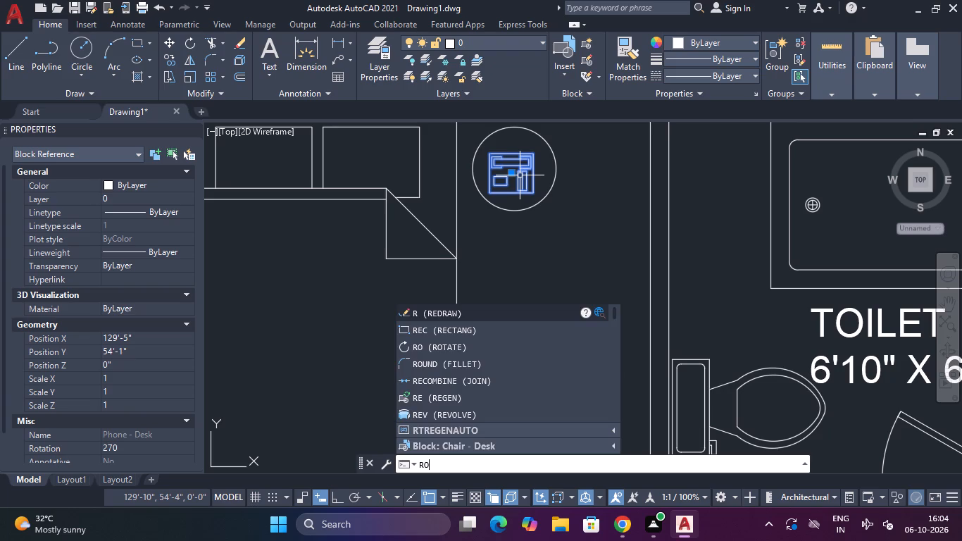
{"action": "key", "text": "Return"}
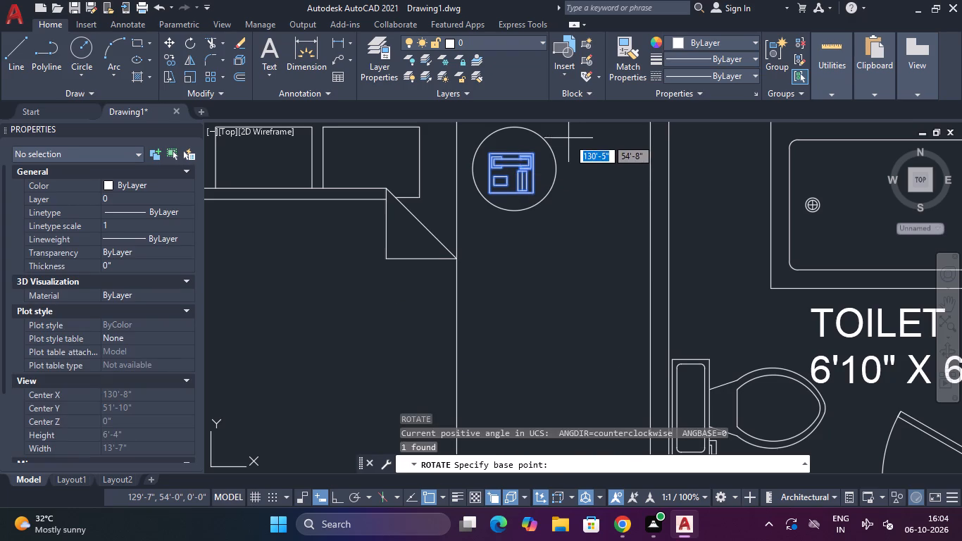
{"action": "left_click", "coordinate": [537, 155]}
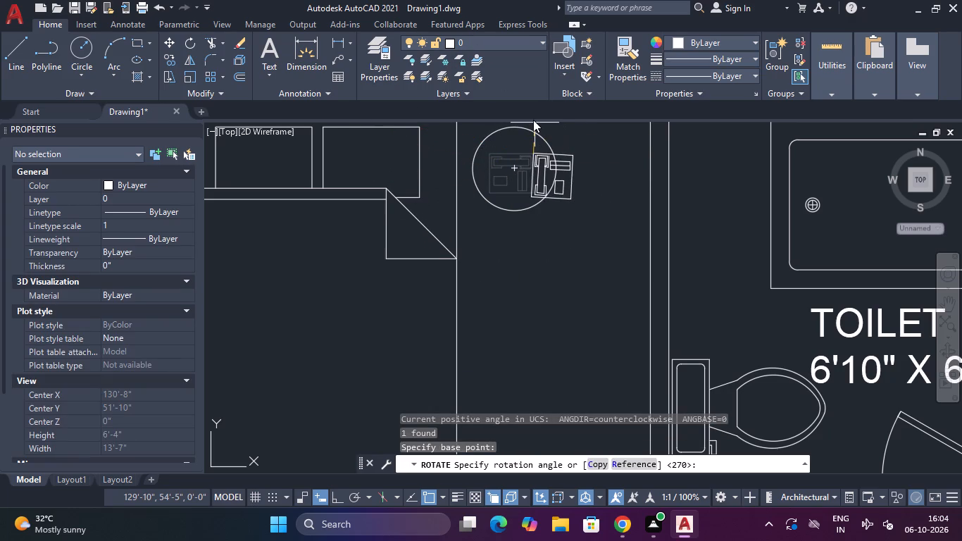
{"action": "middle_click_drag", "start_coordinate": [533, 120], "coordinate": [554, 189]}
{"action": "middle_click_drag", "start_coordinate": [563, 186], "coordinate": [568, 223]}
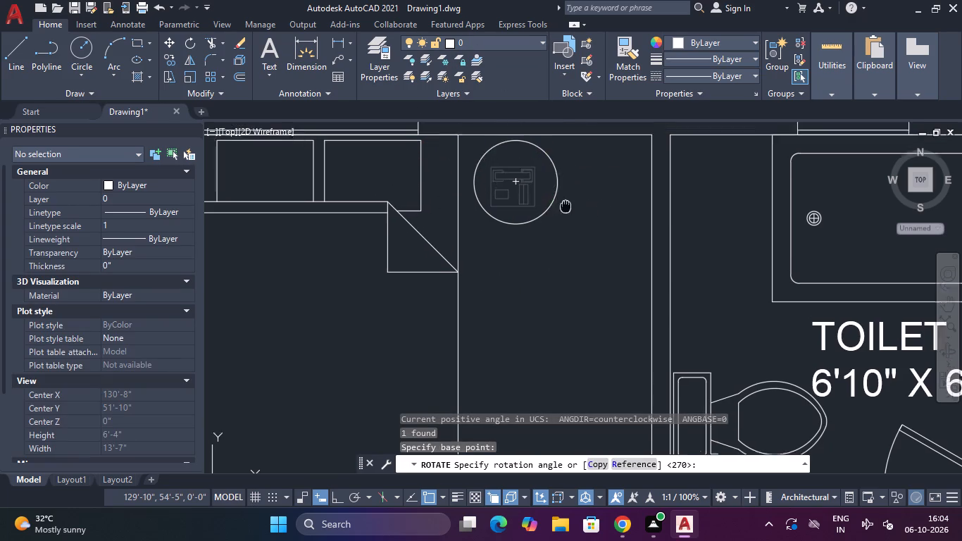
{"action": "middle_click_drag", "start_coordinate": [568, 223], "coordinate": [585, 294]}
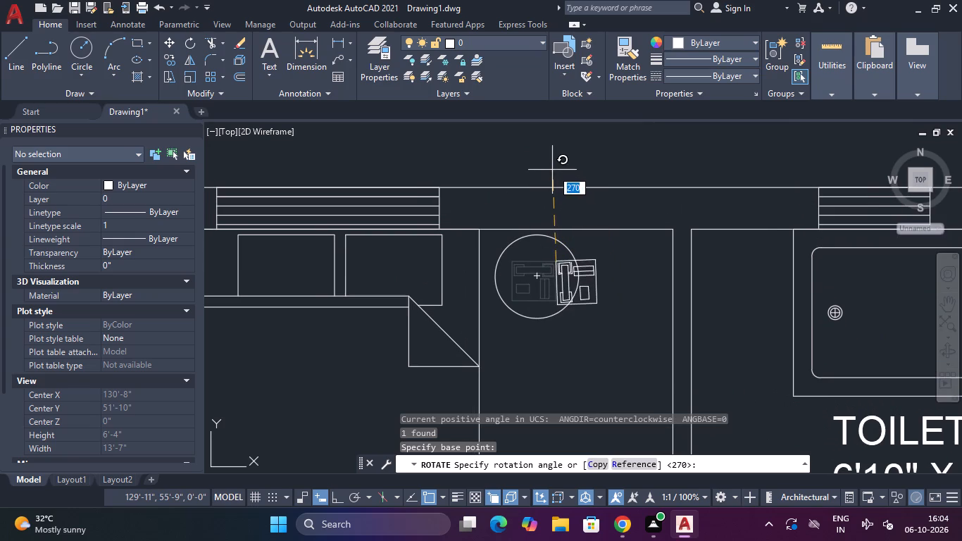
{"action": "left_click", "coordinate": [557, 185]}
Move the rotated phone back to the middle of the master bedroom's round bedside table.
{"action": "left_click_drag", "start_coordinate": [608, 245], "coordinate": [594, 263]}
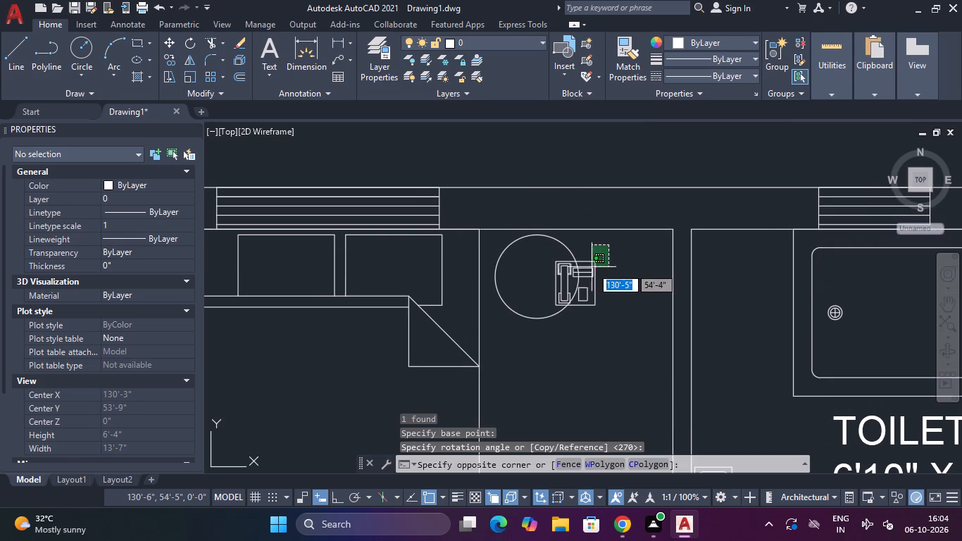
{"action": "left_click", "coordinate": [586, 277]}
{"action": "type", "text": "M"}
{"action": "key", "text": "space"}
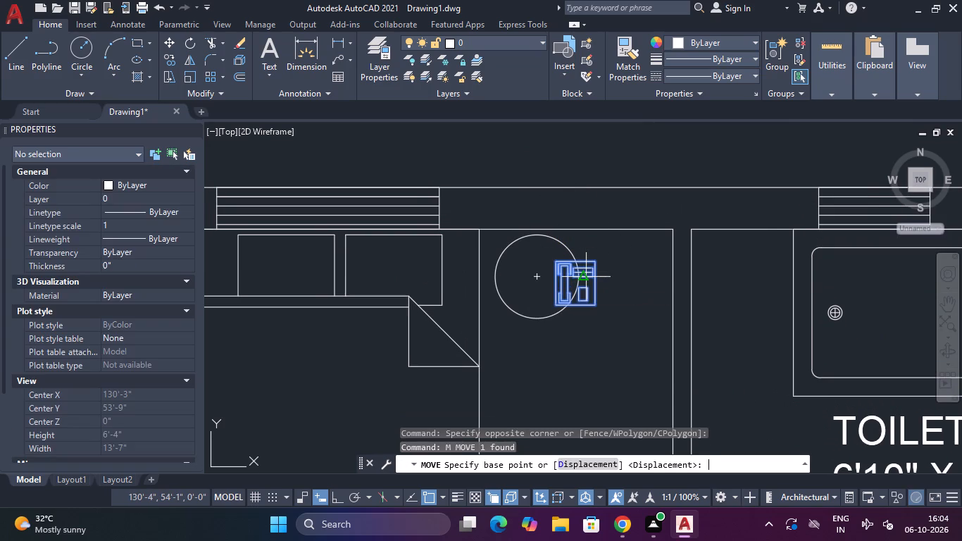
{"action": "left_click", "coordinate": [577, 285]}
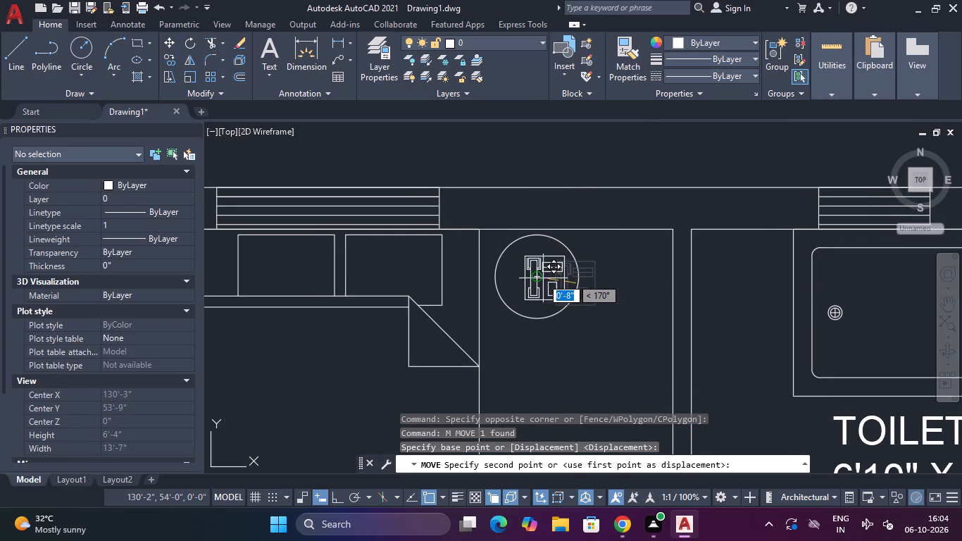
{"action": "left_click", "coordinate": [542, 278]}
Rotate the desk phone on Bed Room 2's eastern round bedside table 90° counterclockwise about its northeast corner.
{"action": "scroll", "coordinate": [542, 278], "scroll_direction": "down", "scroll_amount": 3}
{"action": "middle_click_drag", "start_coordinate": [555, 299], "coordinate": [413, 287]}
{"action": "middle_click", "coordinate": [397, 285]}
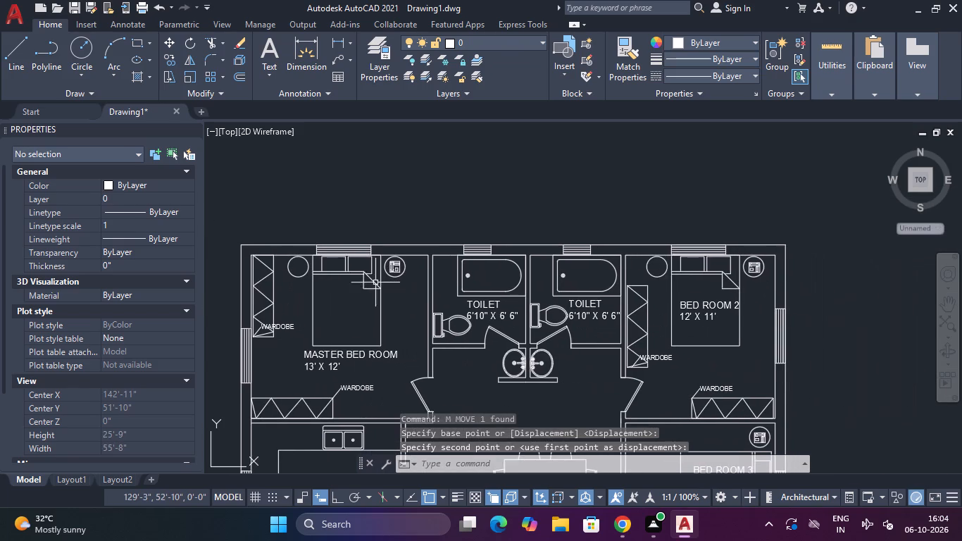
{"action": "scroll", "coordinate": [754, 269], "scroll_direction": "up", "scroll_amount": 3}
{"action": "middle_click_drag", "start_coordinate": [758, 263], "coordinate": [730, 287]}
{"action": "scroll", "coordinate": [735, 275], "scroll_direction": "up", "scroll_amount": 2}
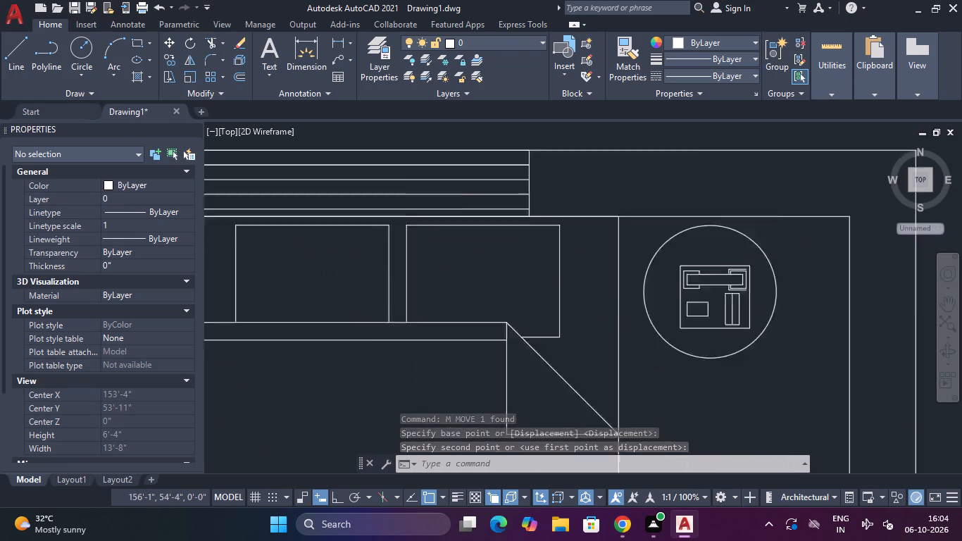
{"action": "left_click", "coordinate": [739, 252]}
{"action": "left_click", "coordinate": [694, 294]}
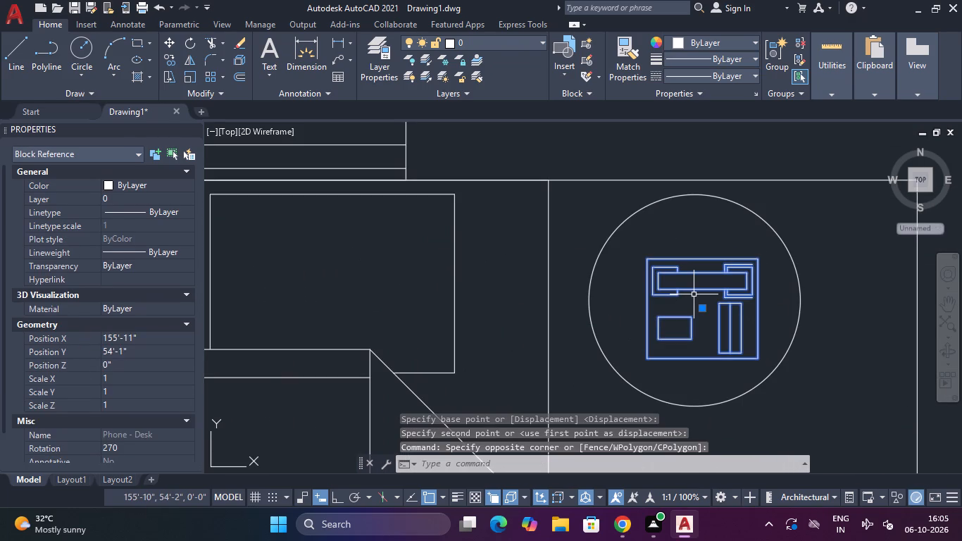
{"action": "type", "text": "RO"}
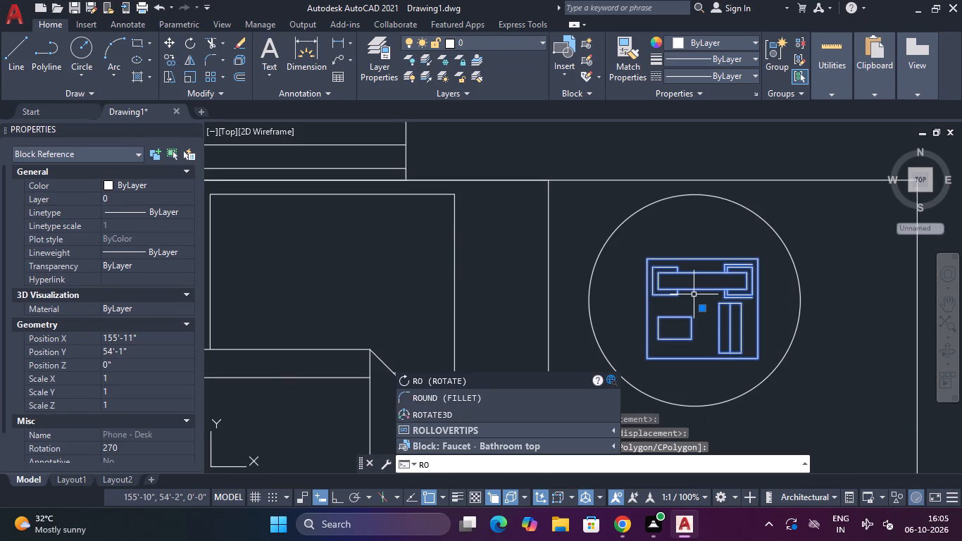
{"action": "key", "text": "Return"}
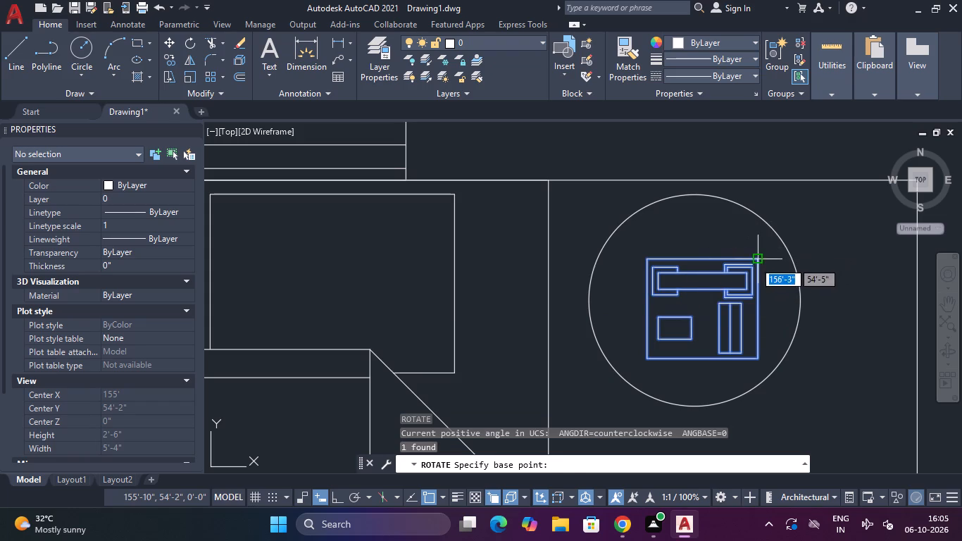
{"action": "left_click", "coordinate": [754, 261]}
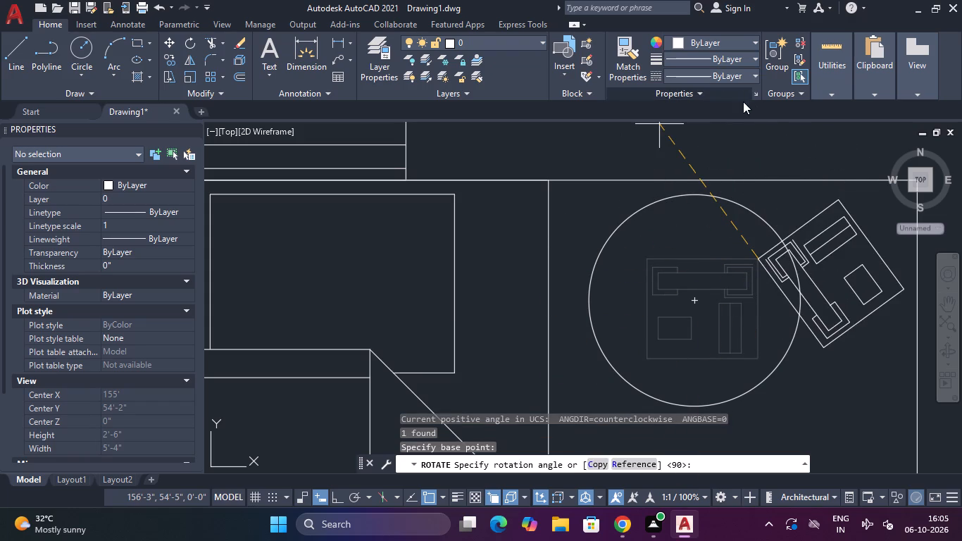
{"action": "middle_click_drag", "start_coordinate": [777, 138], "coordinate": [696, 215]}
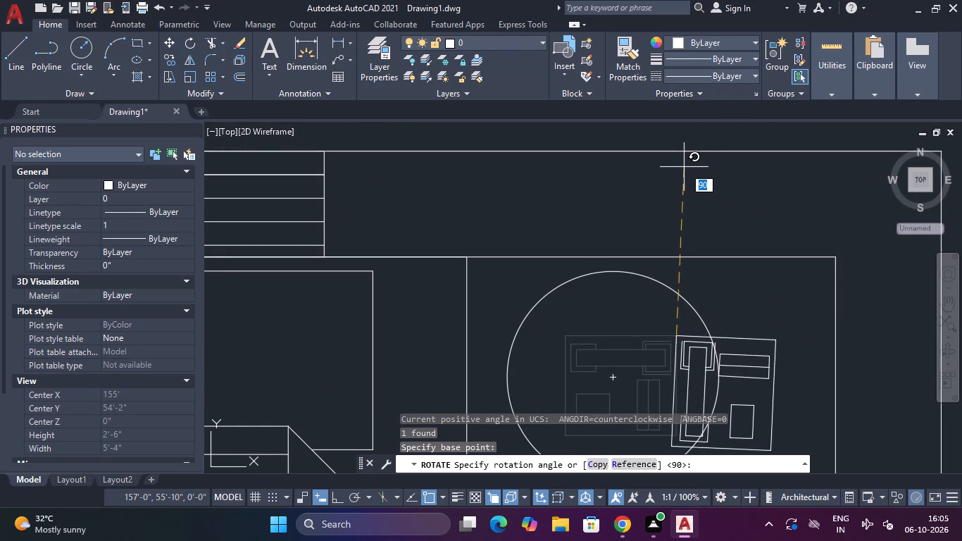
{"action": "left_click", "coordinate": [680, 150]}
Move the rotated desk phone back to the middle of Bed Room 2's eastern round bedside table.
{"action": "left_click_drag", "start_coordinate": [760, 323], "coordinate": [754, 336]}
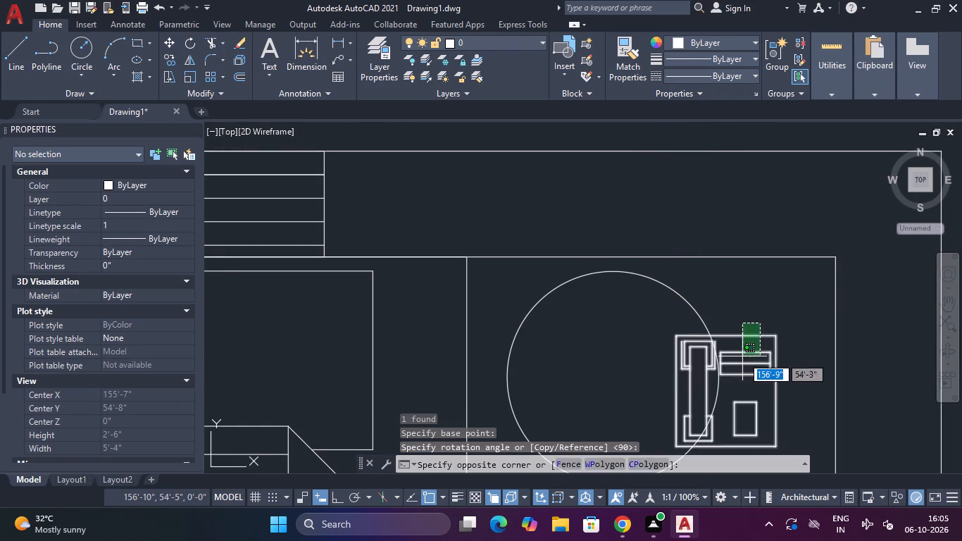
{"action": "left_click", "coordinate": [742, 356]}
{"action": "type", "text": "M"}
{"action": "key", "text": "space"}
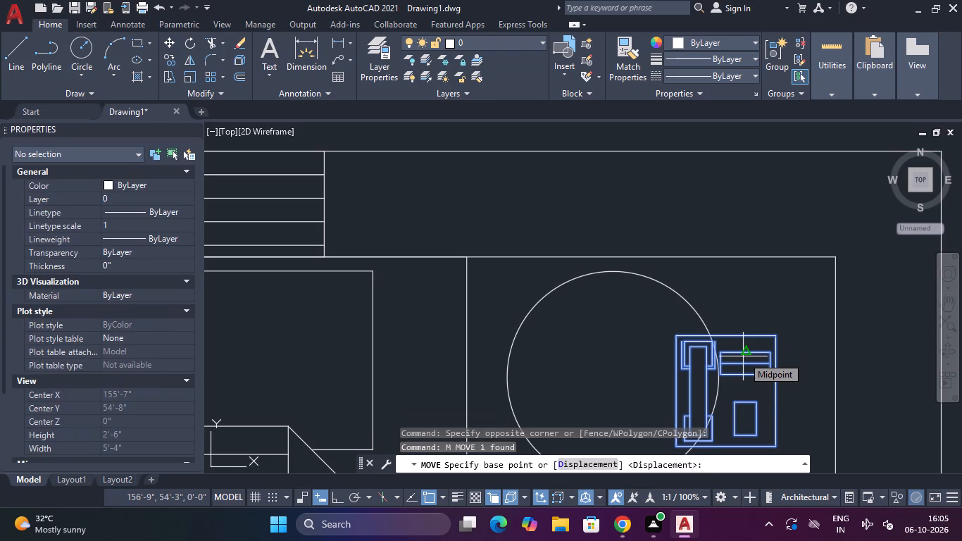
{"action": "left_click", "coordinate": [725, 399]}
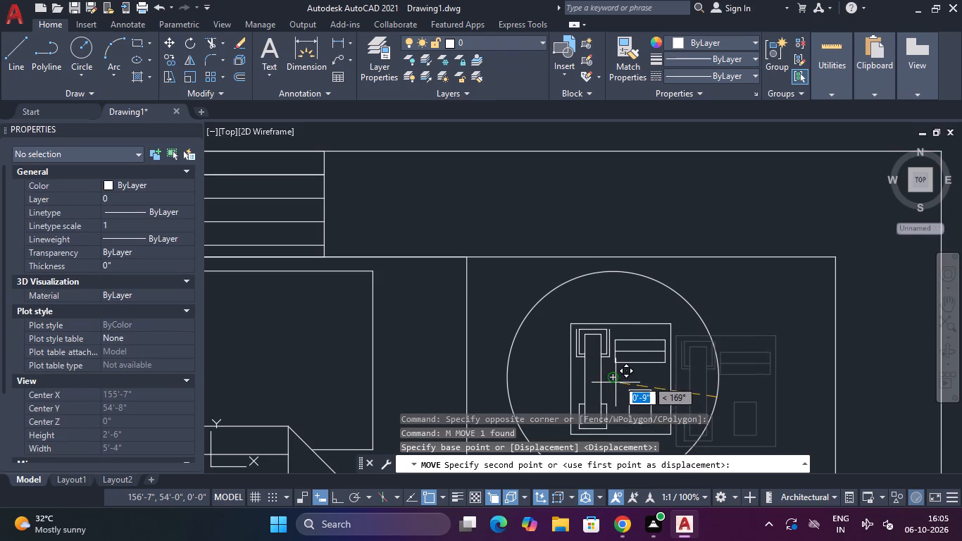
{"action": "left_click", "coordinate": [618, 379]}
Look over the whole floor plan, from the bedrooms through the kitchen and dining area to the porch and living hall.
{"action": "middle_click_drag", "start_coordinate": [618, 379], "coordinate": [659, 318]}
{"action": "scroll", "coordinate": [727, 227], "scroll_direction": "down", "scroll_amount": 4}
{"action": "middle_click_drag", "start_coordinate": [717, 306], "coordinate": [738, 253]}
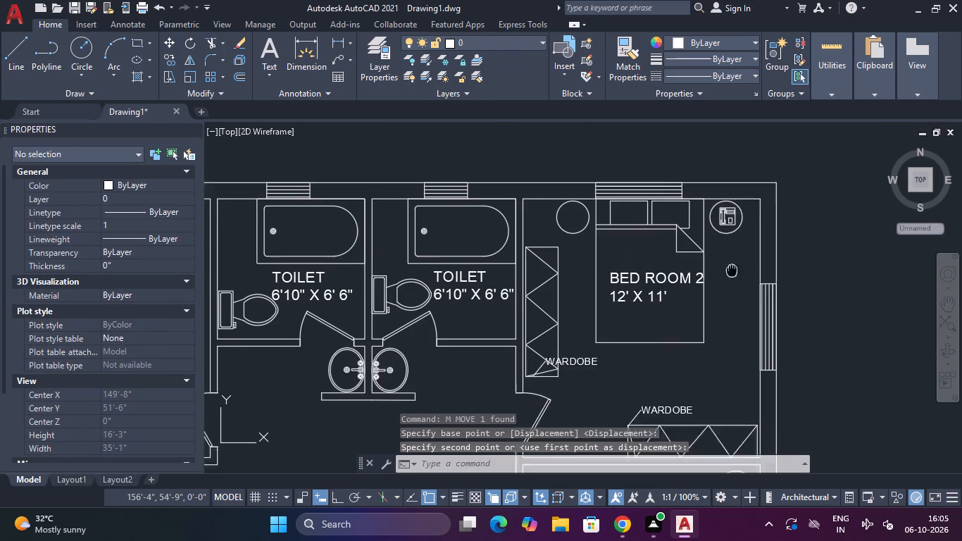
{"action": "middle_click_drag", "start_coordinate": [738, 253], "coordinate": [747, 232]}
{"action": "scroll", "coordinate": [739, 244], "scroll_direction": "down", "scroll_amount": 2}
{"action": "scroll", "coordinate": [758, 308], "scroll_direction": "up", "scroll_amount": 3}
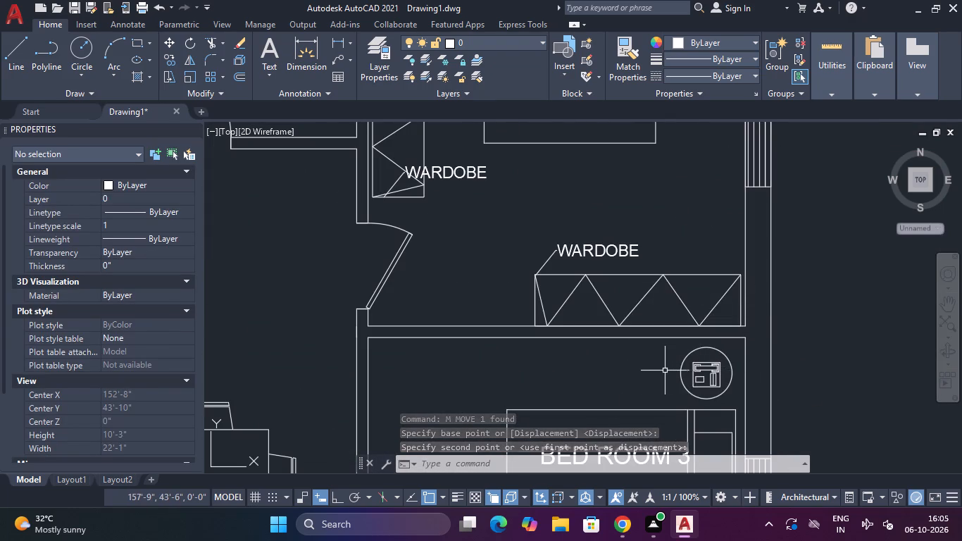
{"action": "scroll", "coordinate": [661, 366], "scroll_direction": "down", "scroll_amount": 3}
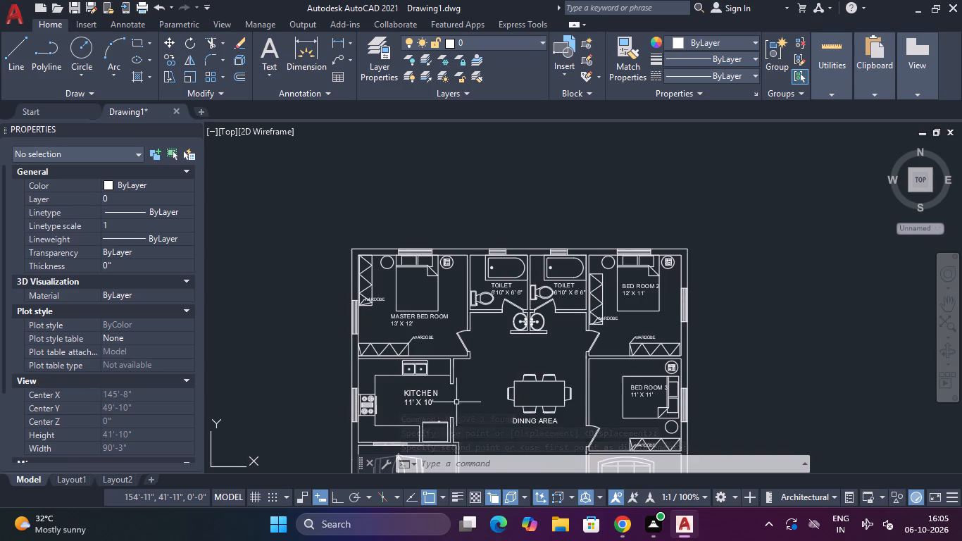
{"action": "middle_click_drag", "start_coordinate": [456, 402], "coordinate": [494, 296]}
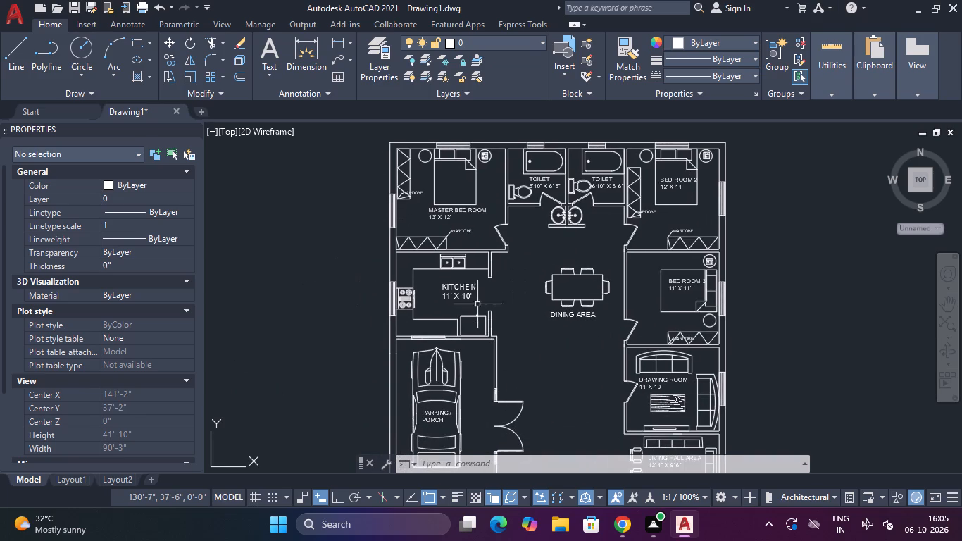
{"action": "scroll", "coordinate": [544, 354], "scroll_direction": "down", "scroll_amount": 3}
{"action": "scroll", "coordinate": [541, 375], "scroll_direction": "up", "scroll_amount": 3}
{"action": "middle_click_drag", "start_coordinate": [540, 406], "coordinate": [598, 348]}
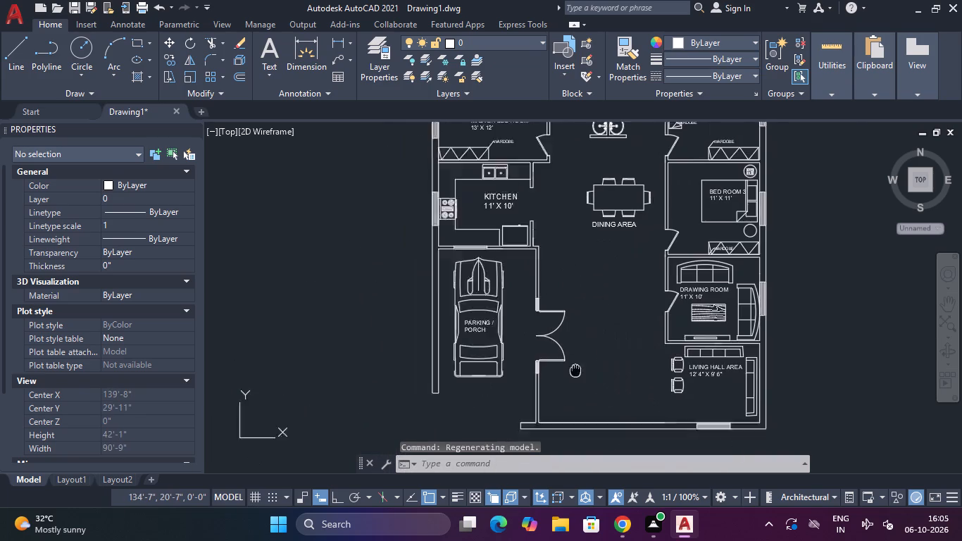
{"action": "middle_click_drag", "start_coordinate": [598, 348], "coordinate": [655, 287]}
{"action": "scroll", "coordinate": [579, 335], "scroll_direction": "up", "scroll_amount": 3}
{"action": "scroll", "coordinate": [571, 336], "scroll_direction": "down", "scroll_amount": 6}
{"action": "scroll", "coordinate": [569, 337], "scroll_direction": "up", "scroll_amount": 3}
{"action": "scroll", "coordinate": [569, 337], "scroll_direction": "down", "scroll_amount": 3}
{"action": "scroll", "coordinate": [569, 337], "scroll_direction": "up", "scroll_amount": 4}
{"action": "scroll", "coordinate": [569, 337], "scroll_direction": "down", "scroll_amount": 4}
{"action": "scroll", "coordinate": [569, 337], "scroll_direction": "up", "scroll_amount": 4}
{"action": "scroll", "coordinate": [569, 337], "scroll_direction": "down", "scroll_amount": 4}
{"action": "scroll", "coordinate": [569, 337], "scroll_direction": "up", "scroll_amount": 3}
{"action": "scroll", "coordinate": [569, 337], "scroll_direction": "down", "scroll_amount": 5}
{"action": "scroll", "coordinate": [569, 337], "scroll_direction": "up", "scroll_amount": 4}
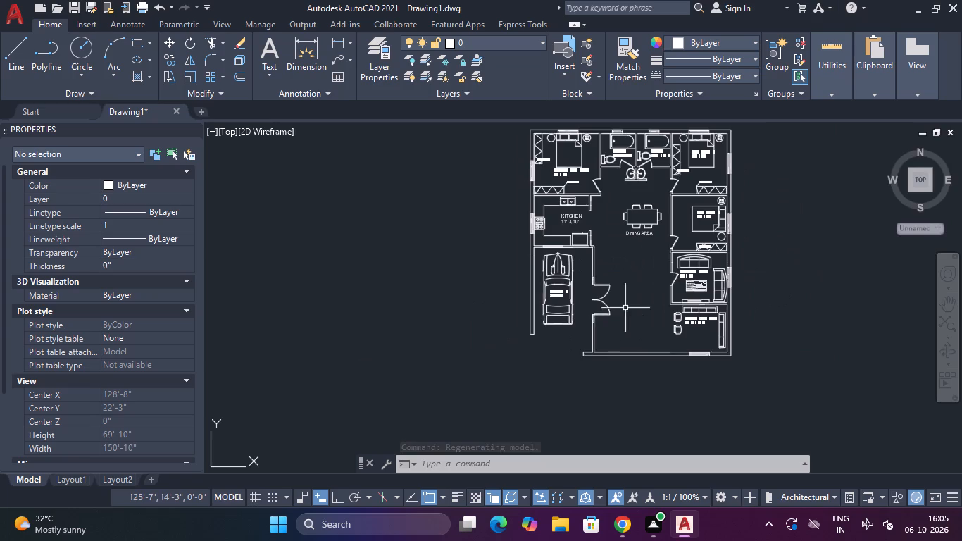
{"action": "scroll", "coordinate": [629, 303], "scroll_direction": "up", "scroll_amount": 3}
{"action": "scroll", "coordinate": [629, 302], "scroll_direction": "down", "scroll_amount": 3}
Draw a narrow entrance step rectangle, about 9" by 5'-9", on the porch just outside the double door.
{"action": "middle_click_drag", "start_coordinate": [628, 302], "coordinate": [654, 312]}
{"action": "scroll", "coordinate": [651, 312], "scroll_direction": "up", "scroll_amount": 2}
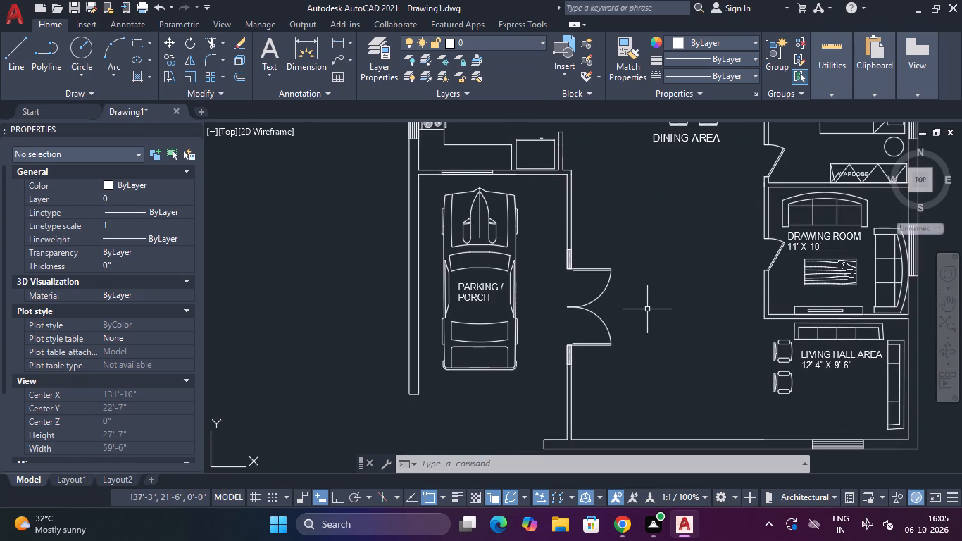
{"action": "type", "text": "REC"}
{"action": "key", "text": "space"}
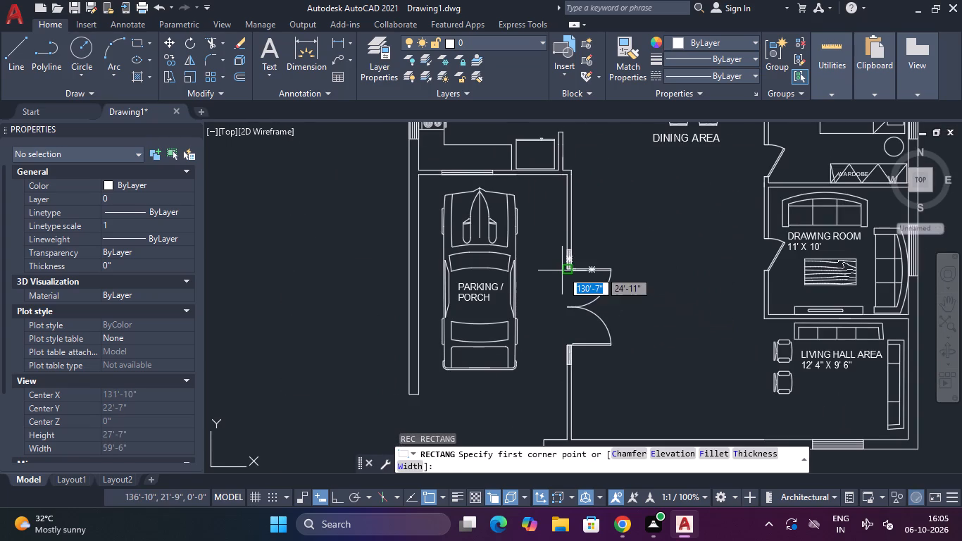
{"action": "left_click", "coordinate": [559, 269]}
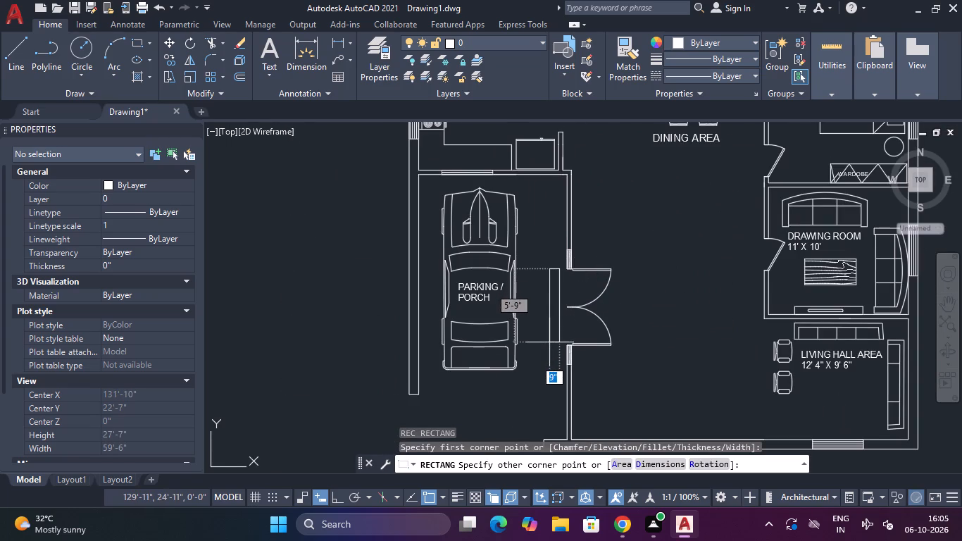
{"action": "left_click", "coordinate": [549, 342]}
Copy the step rectangle twice toward the car, placing the copies edge to edge to make three treads.
{"action": "left_click", "coordinate": [572, 282]}
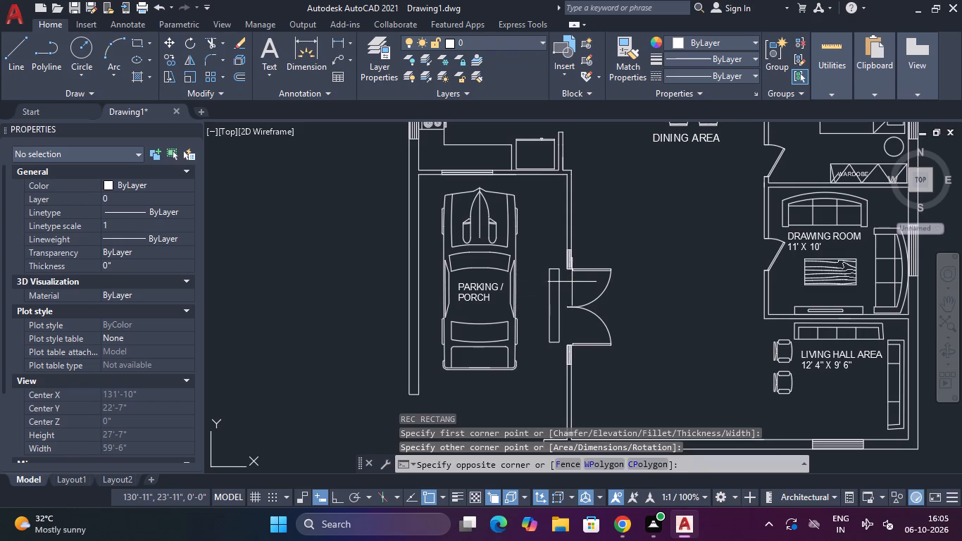
{"action": "left_click", "coordinate": [539, 282]}
{"action": "type", "text": "CO"}
{"action": "key", "text": "Return"}
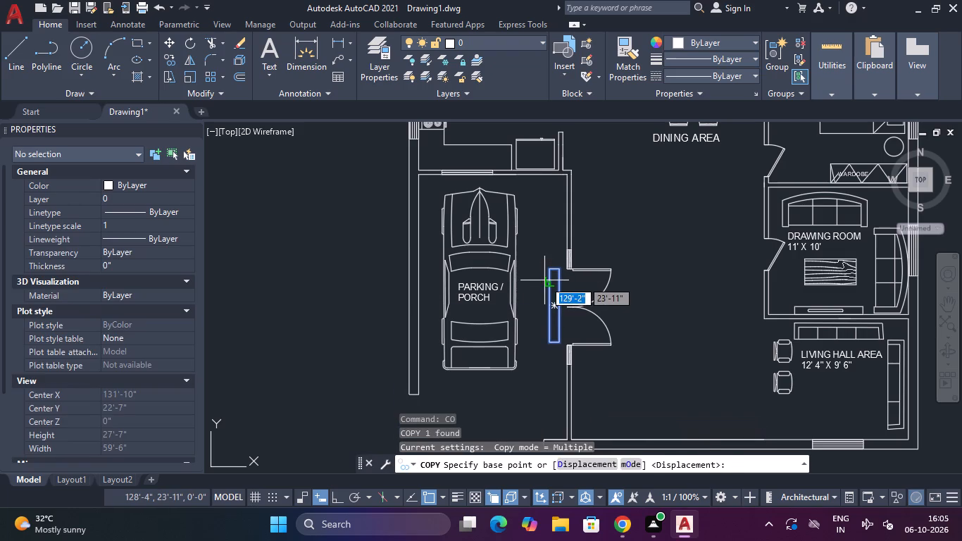
{"action": "left_click", "coordinate": [561, 270]}
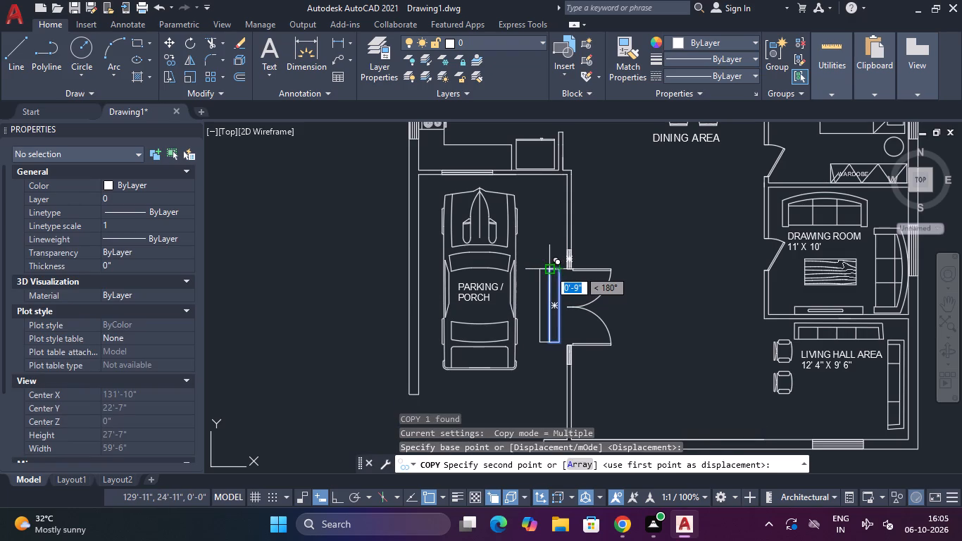
{"action": "scroll", "coordinate": [545, 270], "scroll_direction": "up", "scroll_amount": 4}
{"action": "left_click", "coordinate": [558, 254]}
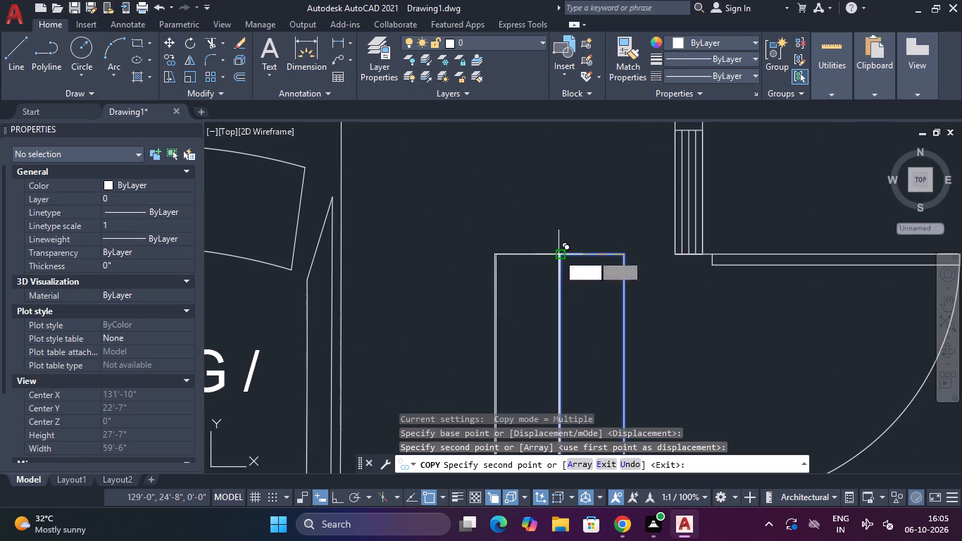
{"action": "scroll", "coordinate": [560, 254], "scroll_direction": "down", "scroll_amount": 5}
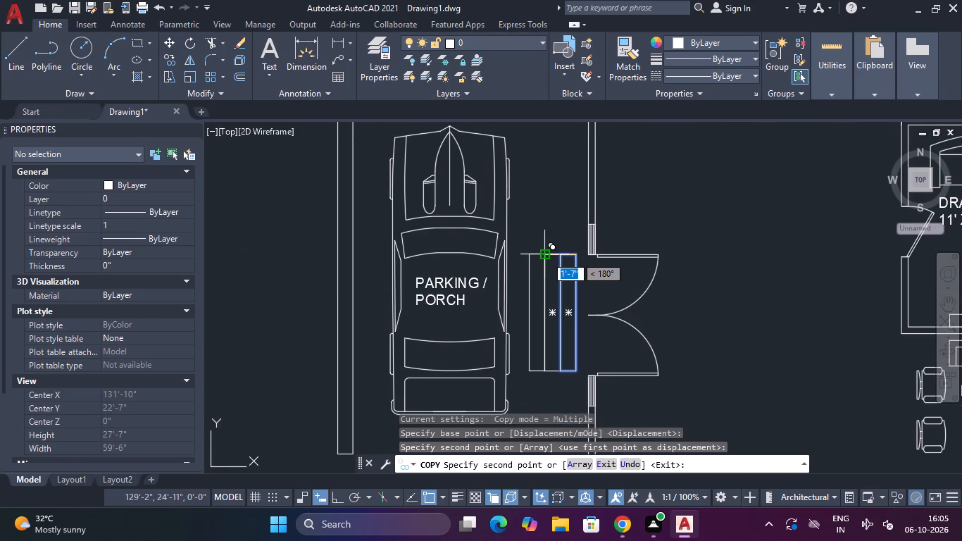
{"action": "left_click", "coordinate": [546, 256]}
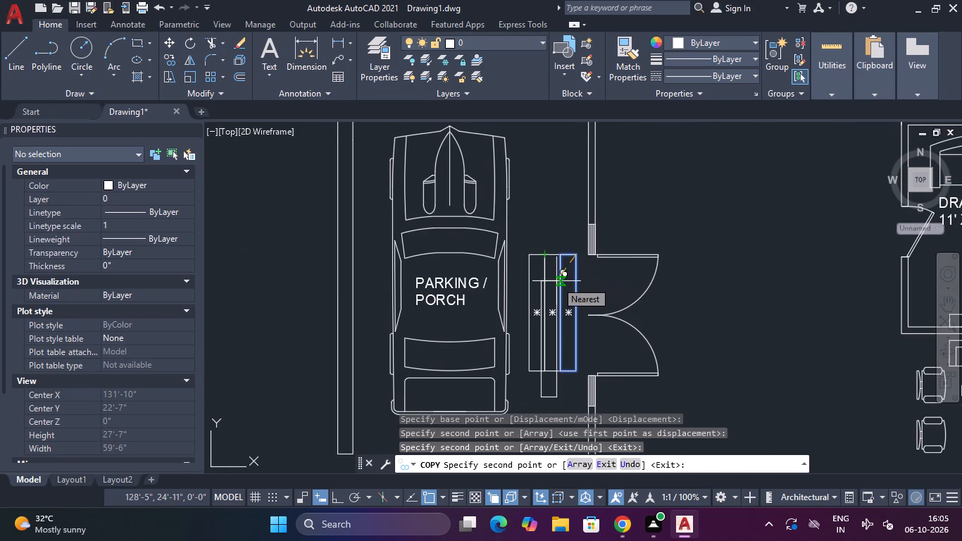
{"action": "key", "text": "Escape"}
Draw a line from the northeast corner of the entrance steps to the wall corner at the double door's northern jamb.
{"action": "type", "text": "L"}
{"action": "key", "text": "space"}
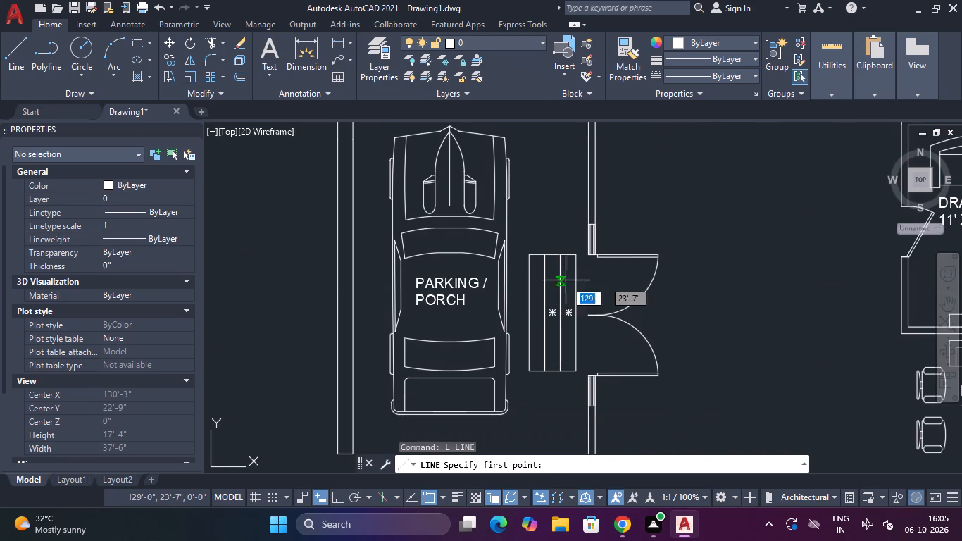
{"action": "scroll", "coordinate": [576, 246], "scroll_direction": "up", "scroll_amount": 3}
{"action": "left_click", "coordinate": [572, 281]}
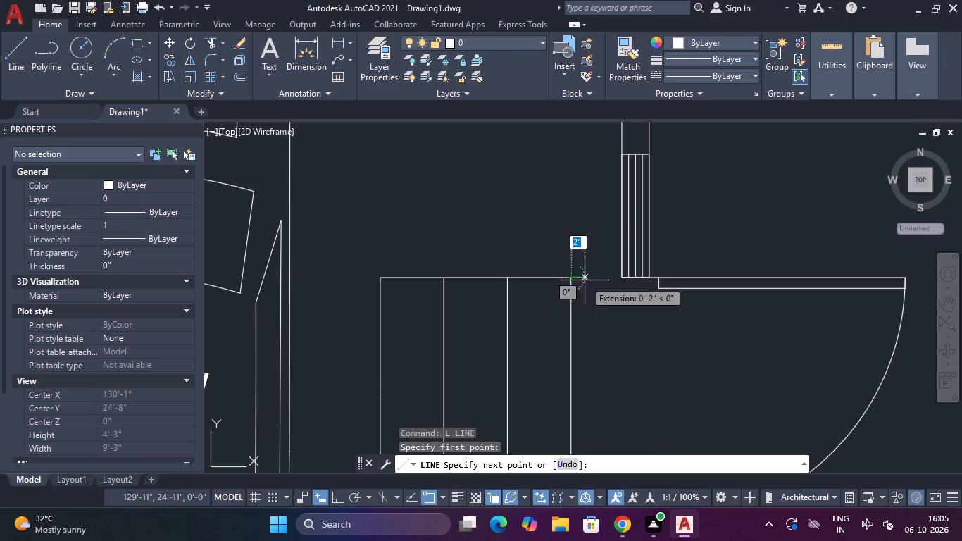
{"action": "left_click", "coordinate": [616, 277]}
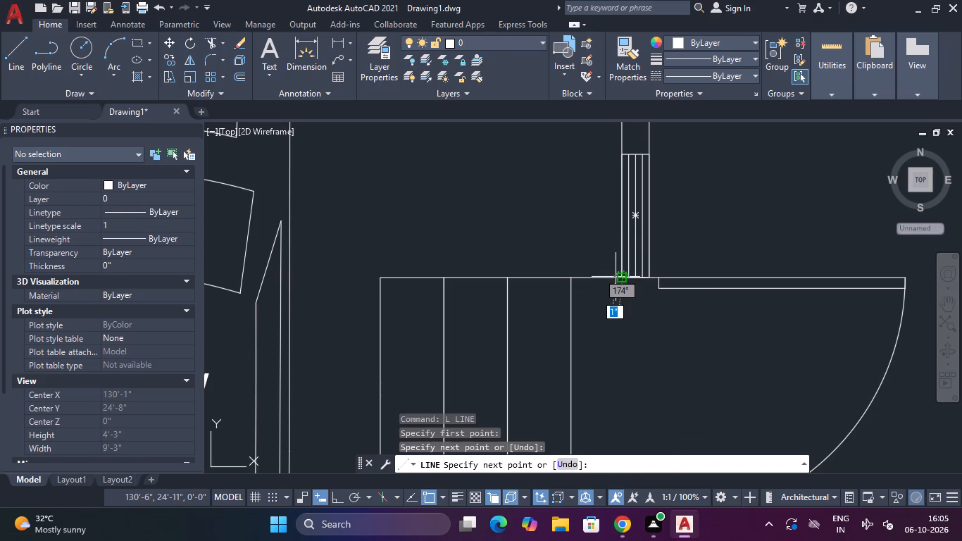
{"action": "key", "text": "Escape"}
Draw a line from the southeast corner of the entrance steps to the near corner of the double door's southern leaf.
{"action": "scroll", "coordinate": [615, 369], "scroll_direction": "down", "scroll_amount": 1}
{"action": "middle_click_drag", "start_coordinate": [618, 368], "coordinate": [637, 263]}
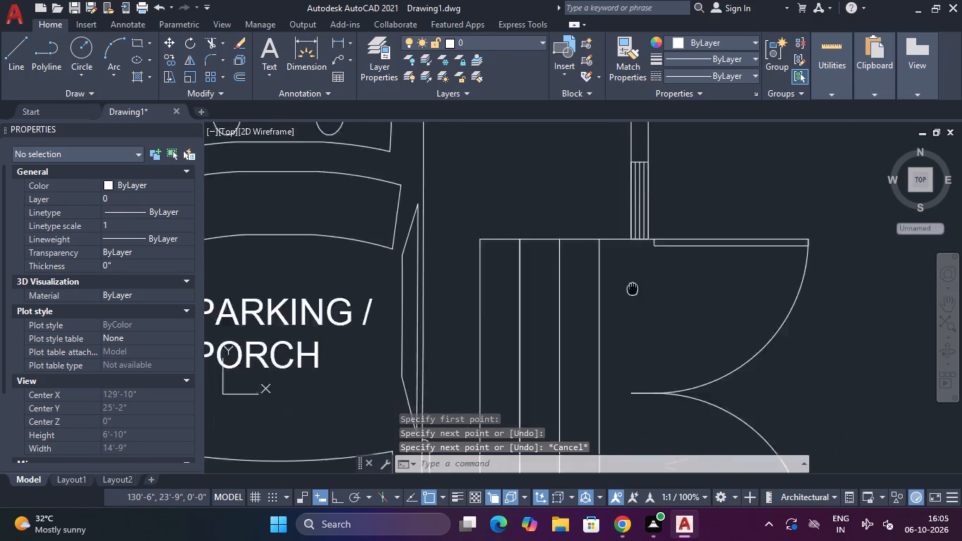
{"action": "middle_click_drag", "start_coordinate": [637, 263], "coordinate": [666, 176]}
{"action": "scroll", "coordinate": [669, 175], "scroll_direction": "down", "scroll_amount": 2}
{"action": "key", "text": "space"}
{"action": "scroll", "coordinate": [656, 280], "scroll_direction": "up", "scroll_amount": 3}
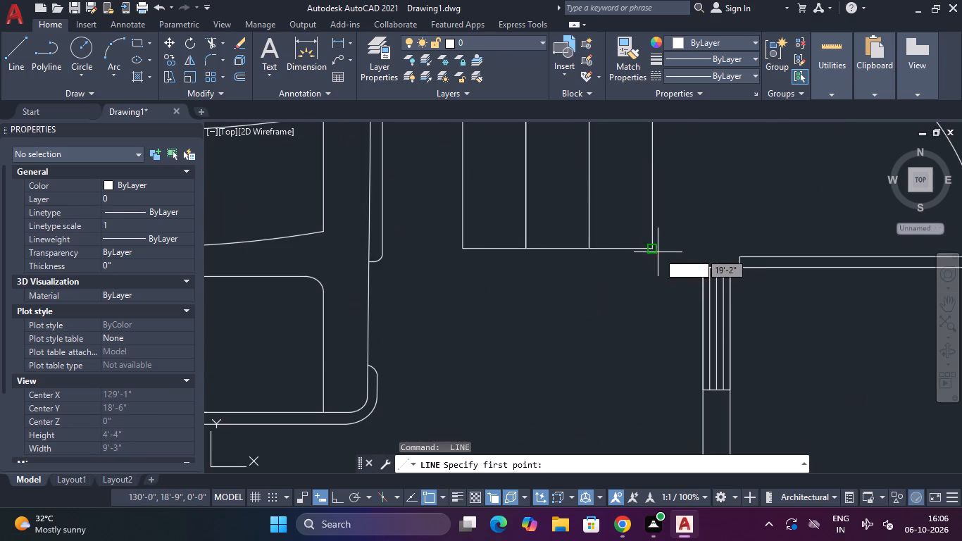
{"action": "left_click", "coordinate": [656, 249]}
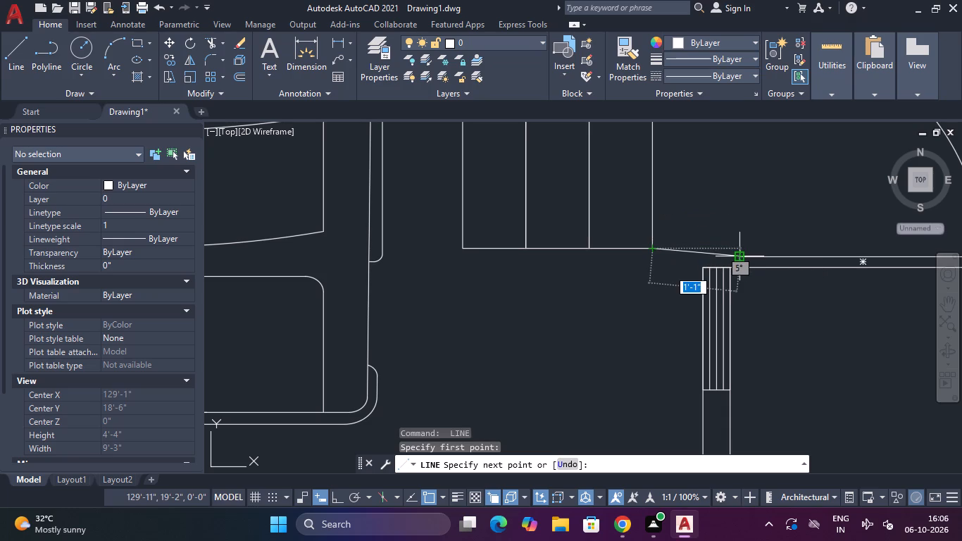
{"action": "left_click", "coordinate": [740, 254]}
{"action": "key", "text": "Escape"}
{"action": "scroll", "coordinate": [740, 255], "scroll_direction": "down", "scroll_amount": 5}
{"action": "middle_click_drag", "start_coordinate": [691, 297], "coordinate": [648, 350]}
{"action": "scroll", "coordinate": [654, 349], "scroll_direction": "down", "scroll_amount": 1}
{"action": "scroll", "coordinate": [655, 348], "scroll_direction": "up", "scroll_amount": 1}
{"action": "scroll", "coordinate": [657, 347], "scroll_direction": "down", "scroll_amount": 2}
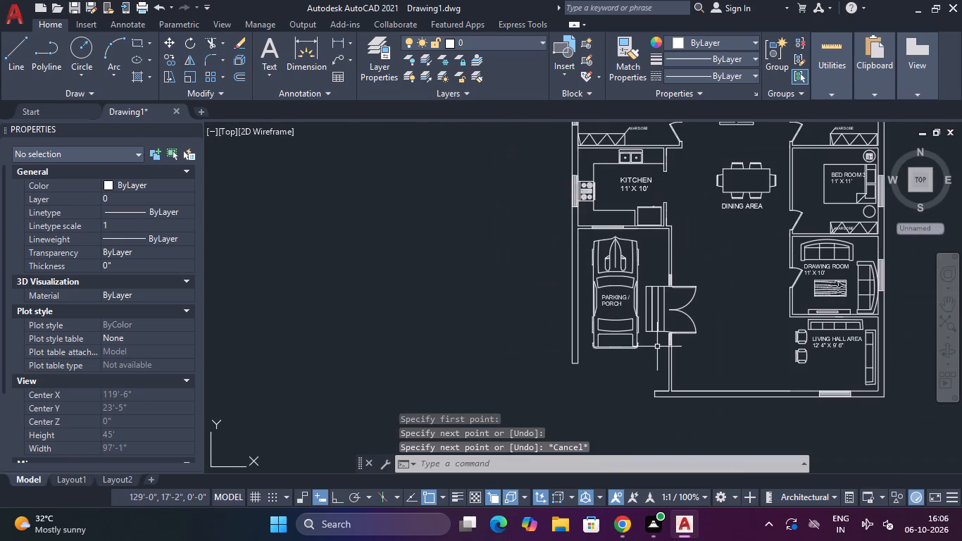
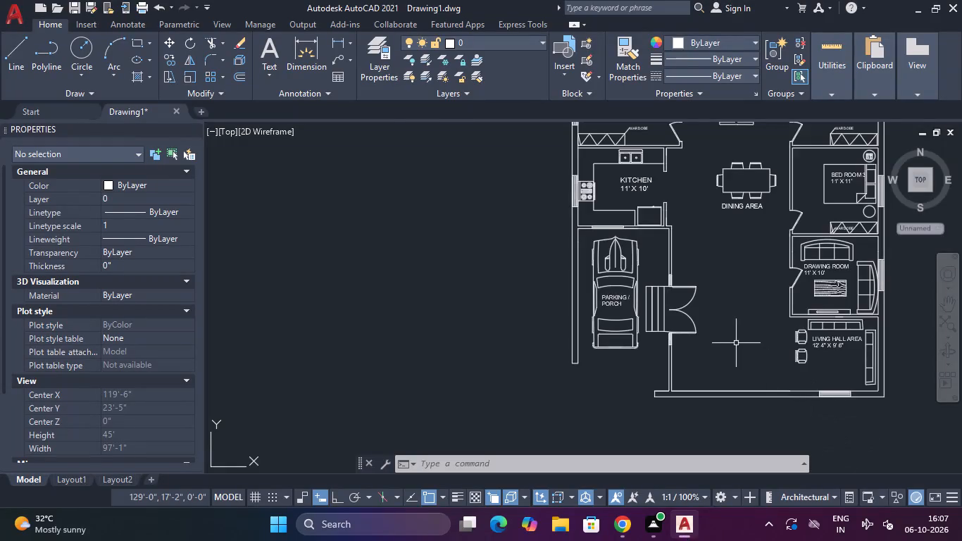
Move the outline of the wardrobe along the master bedroom's kitchen-side wall slightly away from the outer wall.
{"action": "scroll", "coordinate": [703, 327], "scroll_direction": "up", "scroll_amount": 3}
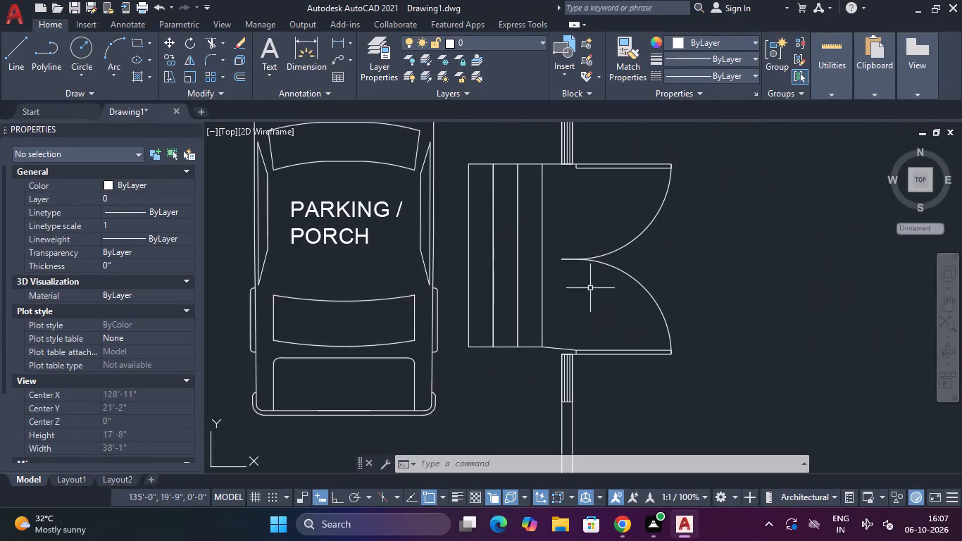
{"action": "scroll", "coordinate": [607, 288], "scroll_direction": "down", "scroll_amount": 3}
{"action": "scroll", "coordinate": [546, 286], "scroll_direction": "up", "scroll_amount": 2}
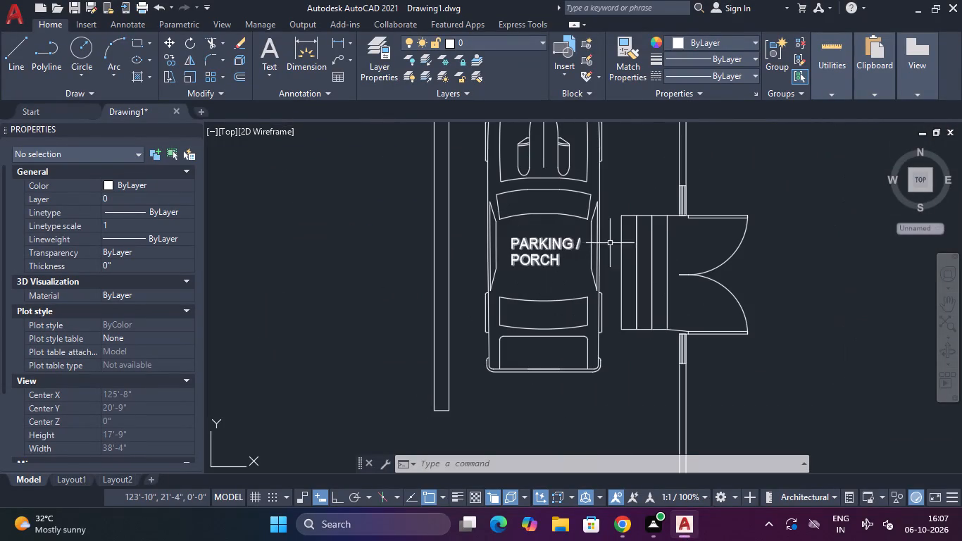
{"action": "scroll", "coordinate": [614, 243], "scroll_direction": "down", "scroll_amount": 2}
{"action": "middle_click_drag", "start_coordinate": [692, 191], "coordinate": [638, 395]}
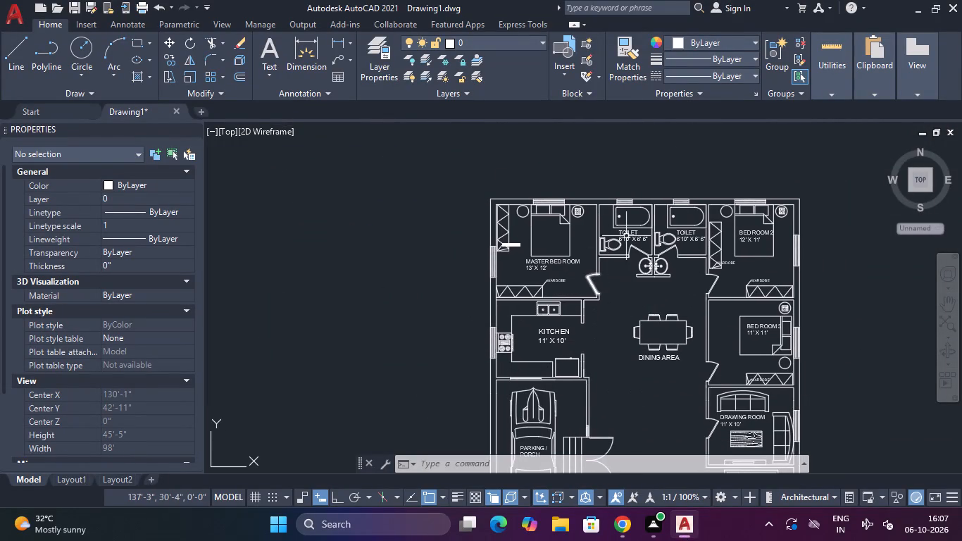
{"action": "scroll", "coordinate": [570, 269], "scroll_direction": "up", "scroll_amount": 3}
{"action": "scroll", "coordinate": [570, 269], "scroll_direction": "down", "scroll_amount": 2}
{"action": "middle_click_drag", "start_coordinate": [570, 269], "coordinate": [655, 261]}
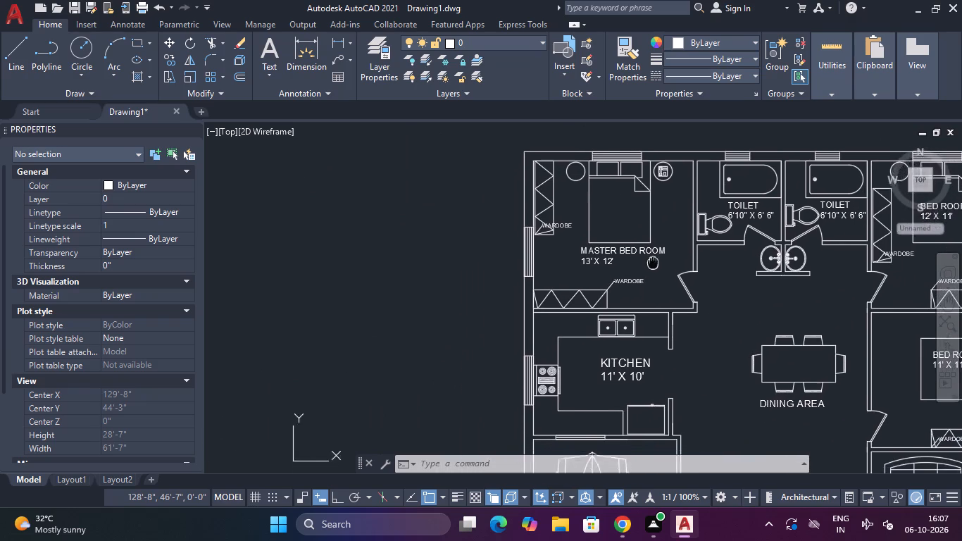
{"action": "middle_click_drag", "start_coordinate": [655, 261], "coordinate": [659, 259]}
{"action": "scroll", "coordinate": [587, 295], "scroll_direction": "up", "scroll_amount": 2}
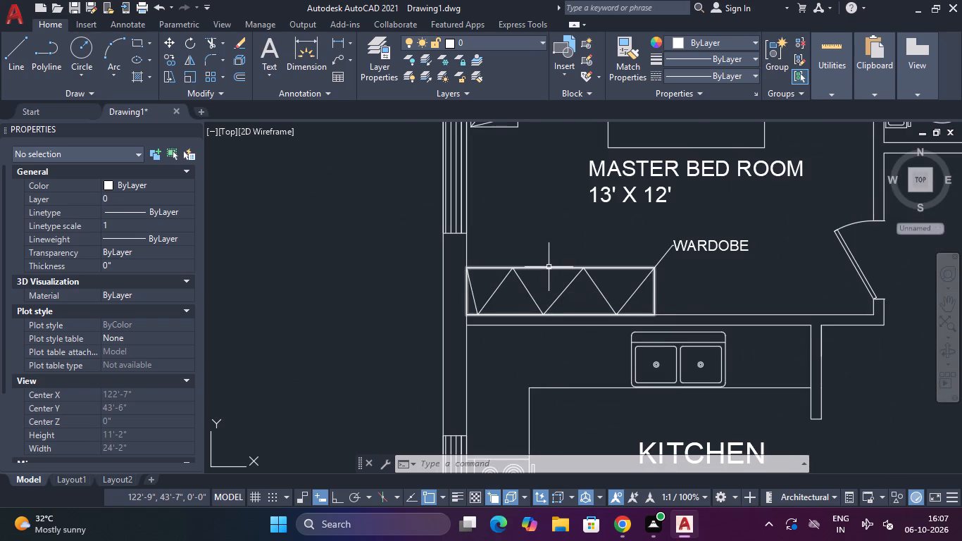
{"action": "left_click", "coordinate": [549, 267]}
{"action": "type", "text": "M"}
{"action": "key", "text": "space"}
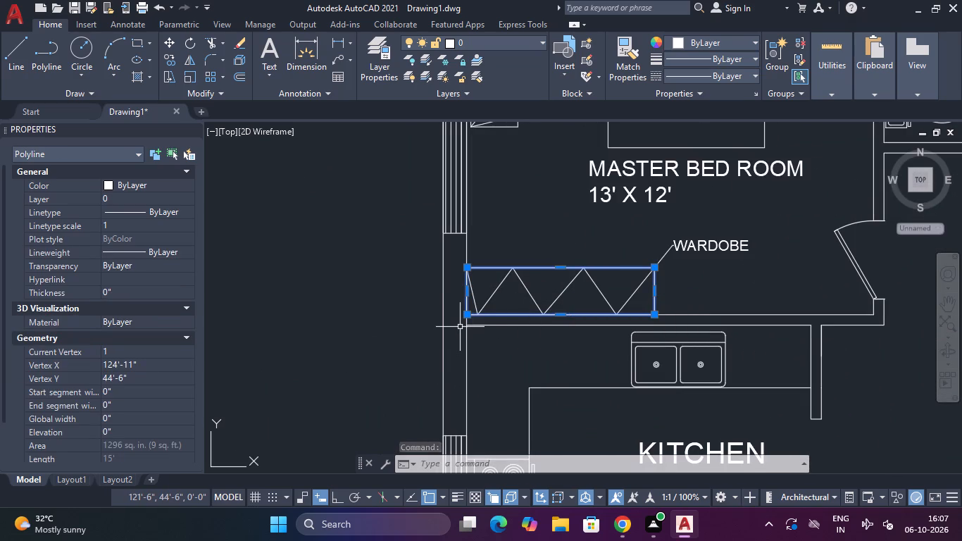
{"action": "type", "text": "M"}
{"action": "key", "text": "space"}
{"action": "scroll", "coordinate": [481, 321], "scroll_direction": "up", "scroll_amount": 1}
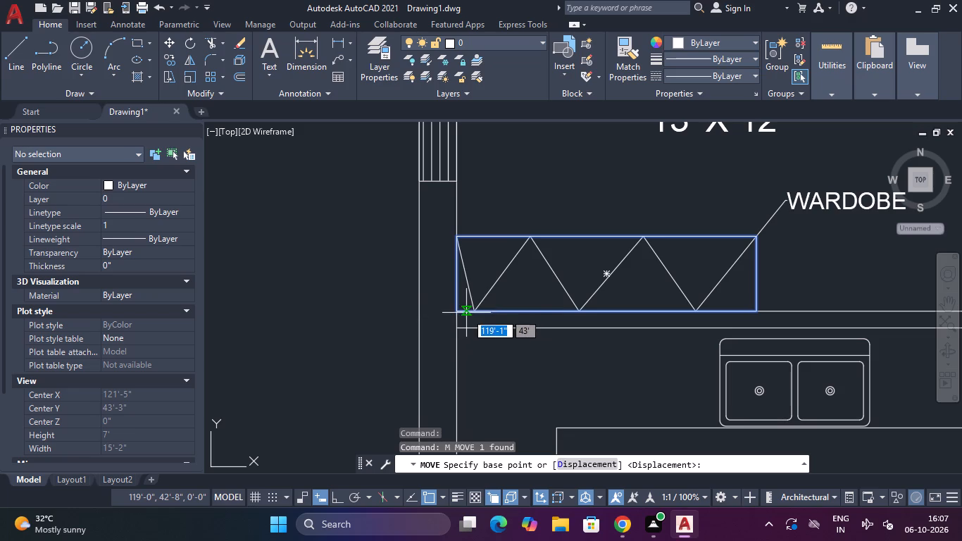
{"action": "left_click", "coordinate": [457, 311]}
{"action": "left_click", "coordinate": [466, 309]}
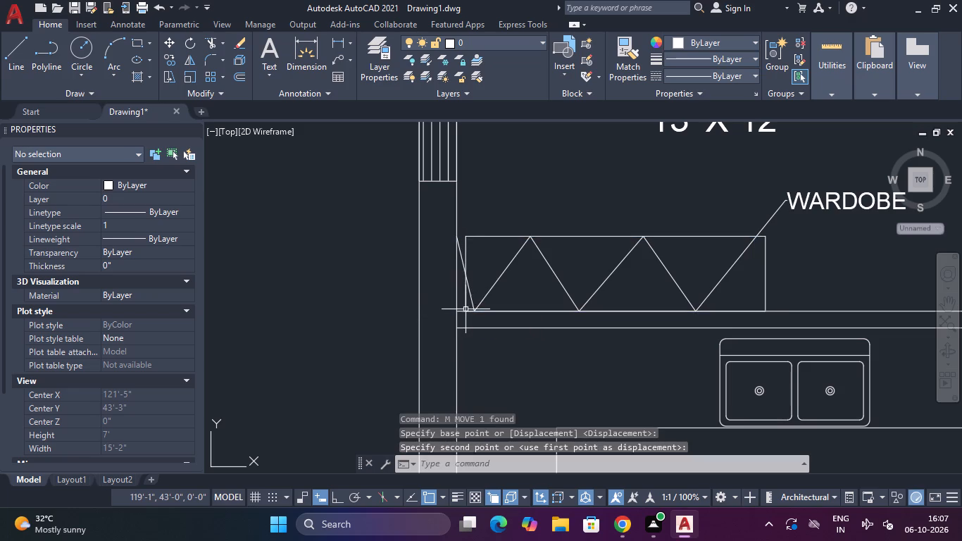
Trim the diagonal line that sticks out beyond the moved wardrobe outline in the master bedroom.
{"action": "scroll", "coordinate": [509, 218], "scroll_direction": "down", "scroll_amount": 1}
{"action": "middle_click_drag", "start_coordinate": [509, 218], "coordinate": [510, 261]}
{"action": "scroll", "coordinate": [467, 276], "scroll_direction": "up", "scroll_amount": 3}
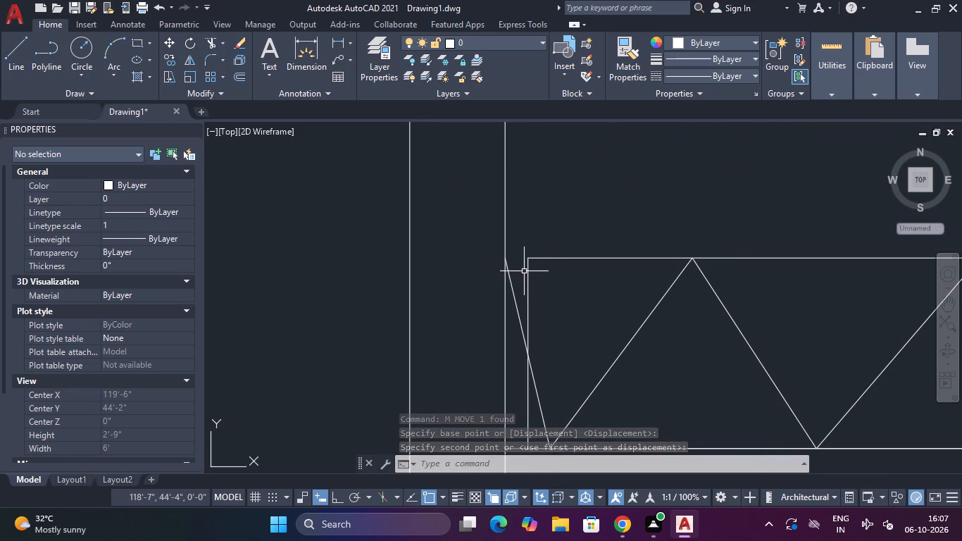
{"action": "type", "text": "TR"}
{"action": "key", "text": "space"}
{"action": "left_click", "coordinate": [524, 271]}
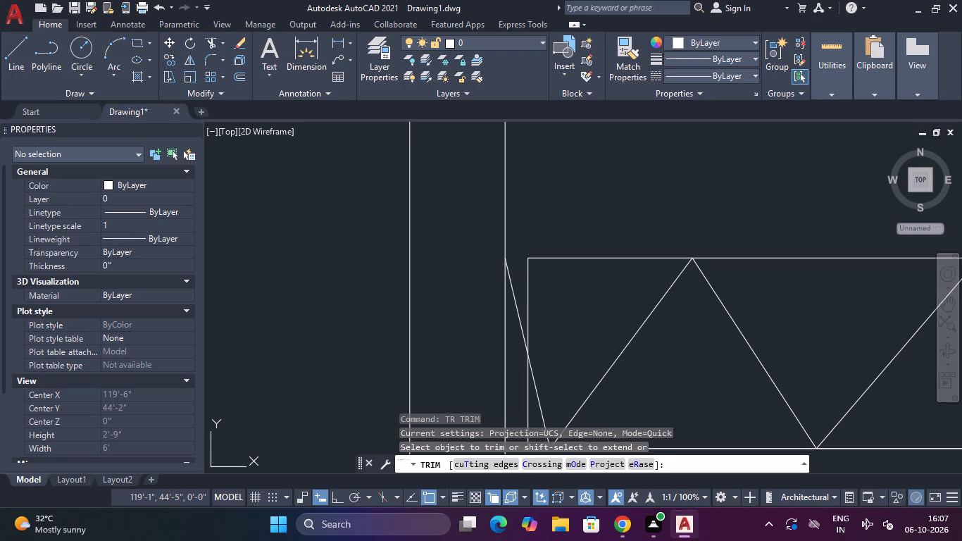
{"action": "left_click", "coordinate": [514, 301]}
{"action": "scroll", "coordinate": [519, 300], "scroll_direction": "down", "scroll_amount": 2}
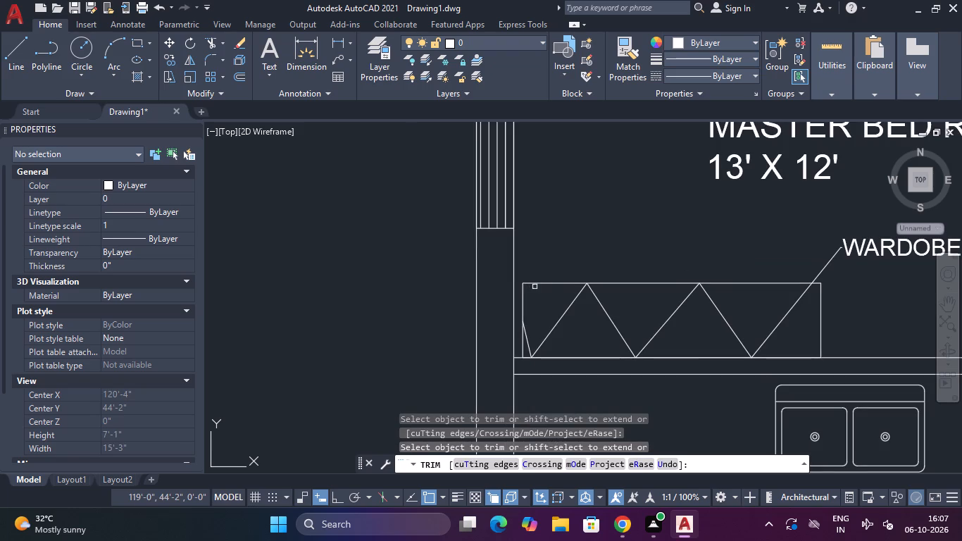
{"action": "key", "text": "Escape"}
Fill the exterior wall at the master bedroom's upper corner with a SOLID hatch in colour 99,100,102.
{"action": "scroll", "coordinate": [556, 263], "scroll_direction": "down", "scroll_amount": 3}
{"action": "middle_click_drag", "start_coordinate": [556, 260], "coordinate": [555, 330]}
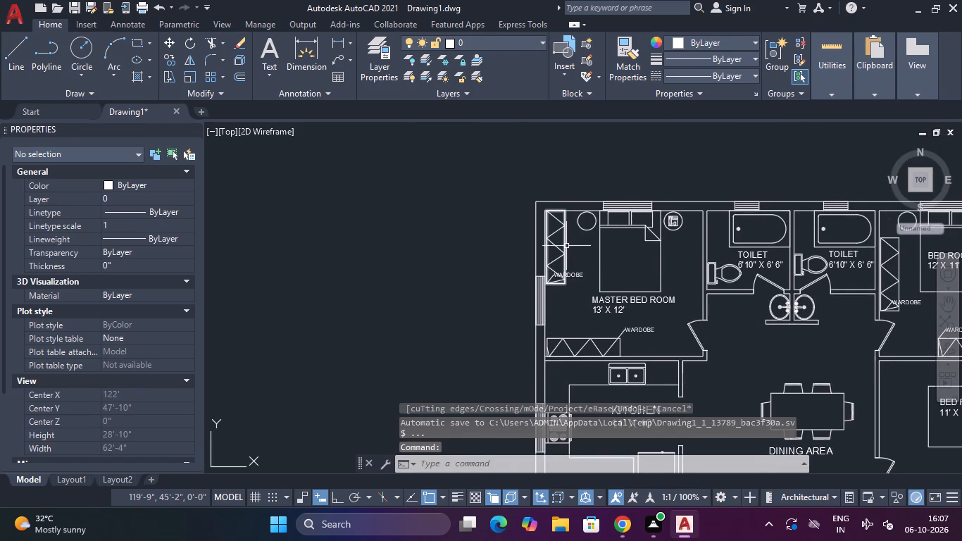
{"action": "type", "text": "H"}
{"action": "key", "text": "space"}
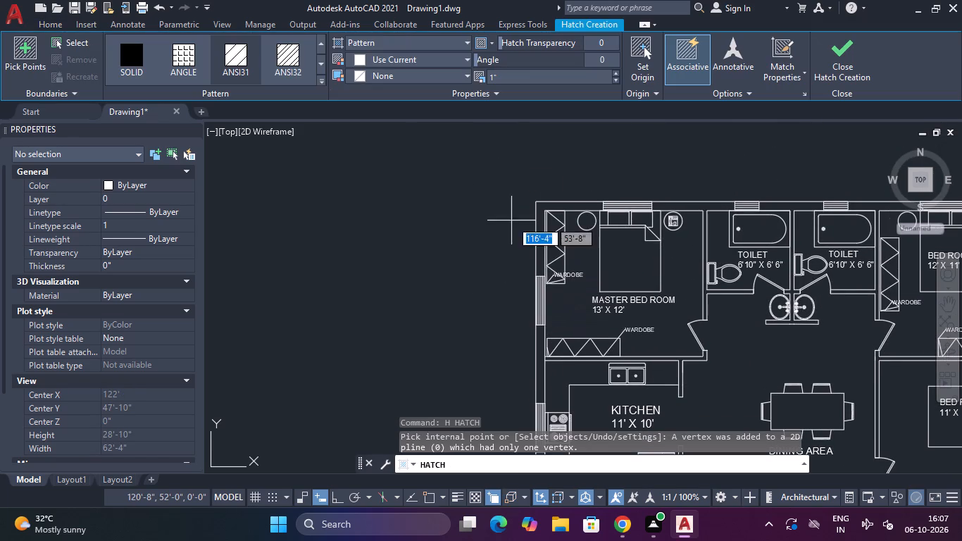
{"action": "left_click", "coordinate": [449, 57]}
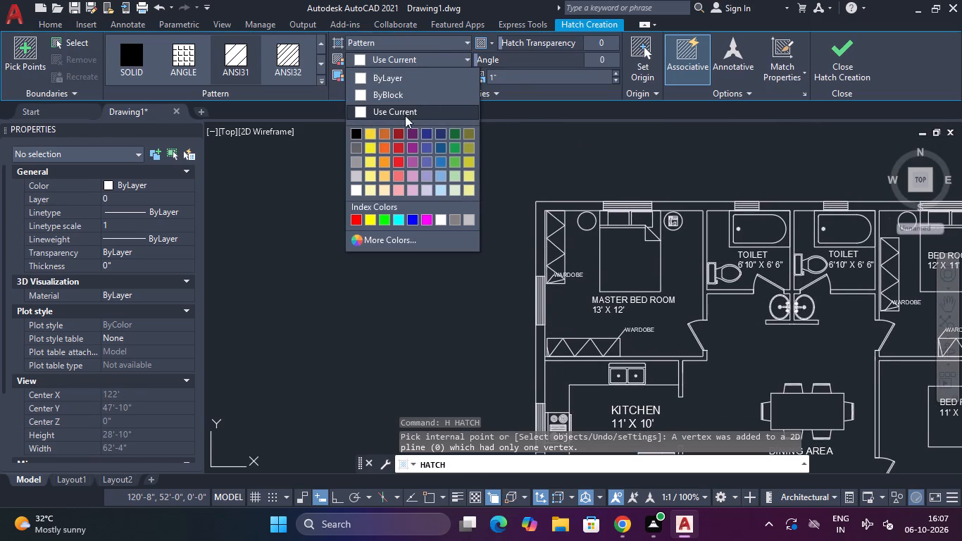
{"action": "left_click", "coordinate": [356, 148]}
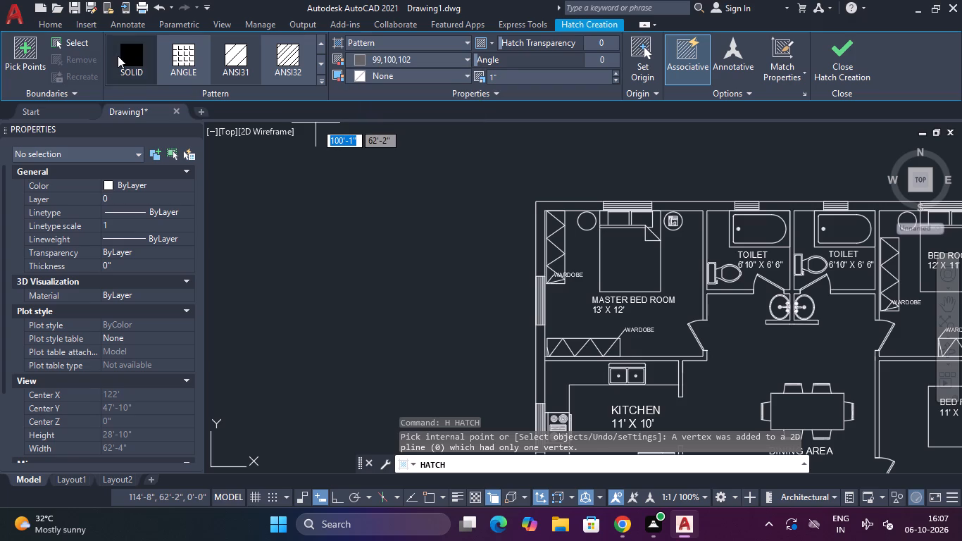
{"action": "left_click", "coordinate": [118, 56]}
{"action": "left_click", "coordinate": [540, 214]}
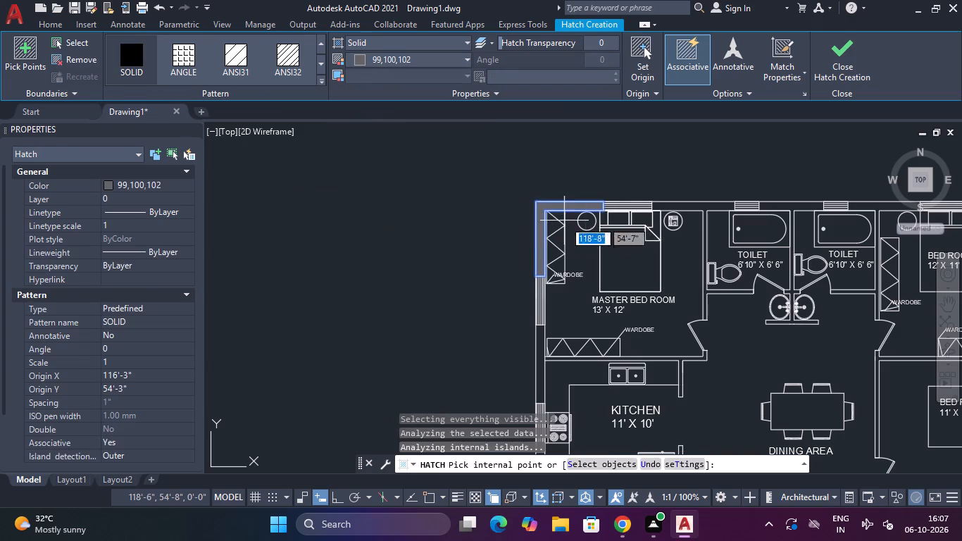
Add the remaining wall sections along the plan's top edge to the hatch, including the toilet partitions and Bed Room 2's outer corner.
{"action": "scroll", "coordinate": [677, 199], "scroll_direction": "up", "scroll_amount": 2}
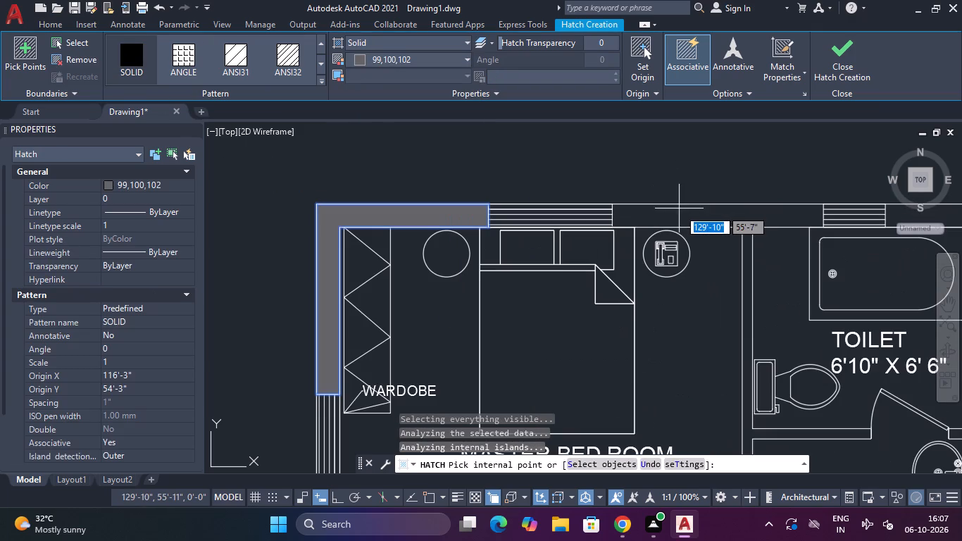
{"action": "left_click", "coordinate": [682, 213]}
{"action": "middle_click_drag", "start_coordinate": [684, 214], "coordinate": [318, 196]}
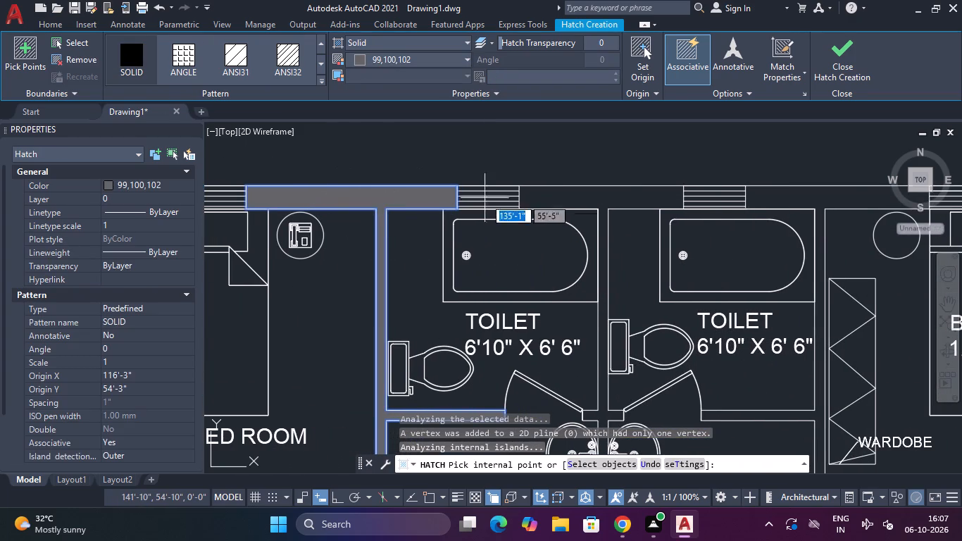
{"action": "left_click", "coordinate": [601, 196]}
{"action": "scroll", "coordinate": [604, 196], "scroll_direction": "down", "scroll_amount": 1}
{"action": "scroll", "coordinate": [717, 200], "scroll_direction": "up", "scroll_amount": 1}
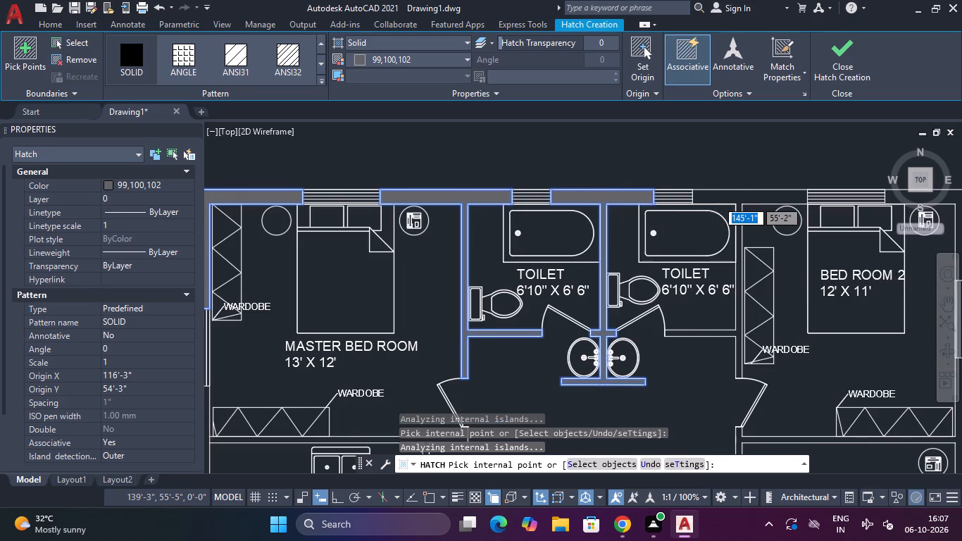
{"action": "left_click", "coordinate": [717, 200]}
{"action": "middle_click_drag", "start_coordinate": [717, 200], "coordinate": [327, 182]}
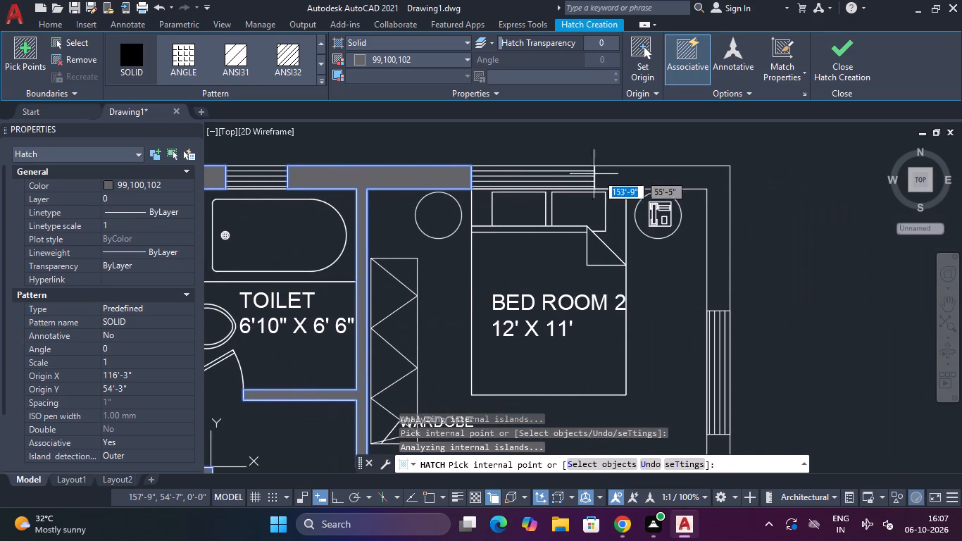
{"action": "left_click", "coordinate": [625, 170]}
Add the right exterior wall sections and connecting partitions above and below Bed Room 3 to the hatch.
{"action": "scroll", "coordinate": [692, 182], "scroll_direction": "down", "scroll_amount": 3}
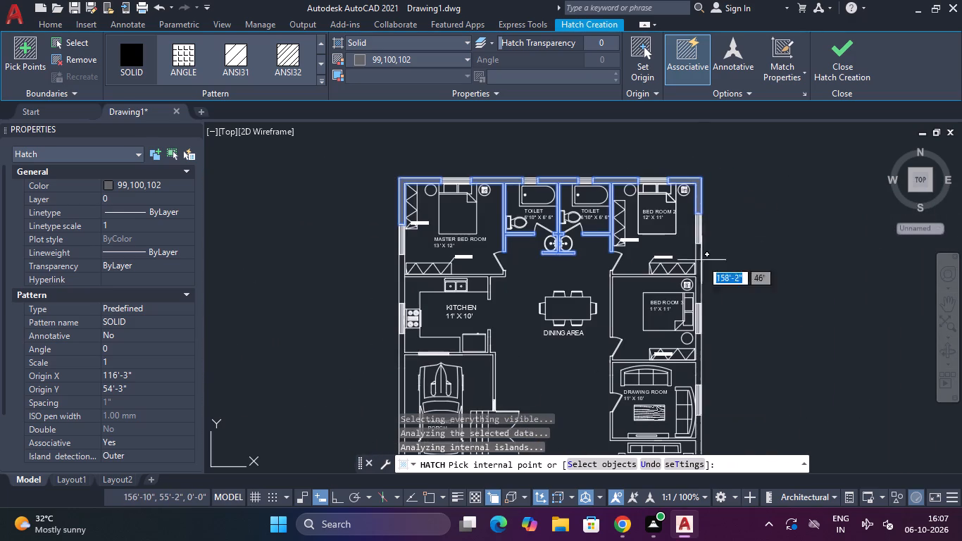
{"action": "scroll", "coordinate": [707, 275], "scroll_direction": "up", "scroll_amount": 3}
{"action": "left_click", "coordinate": [671, 274]}
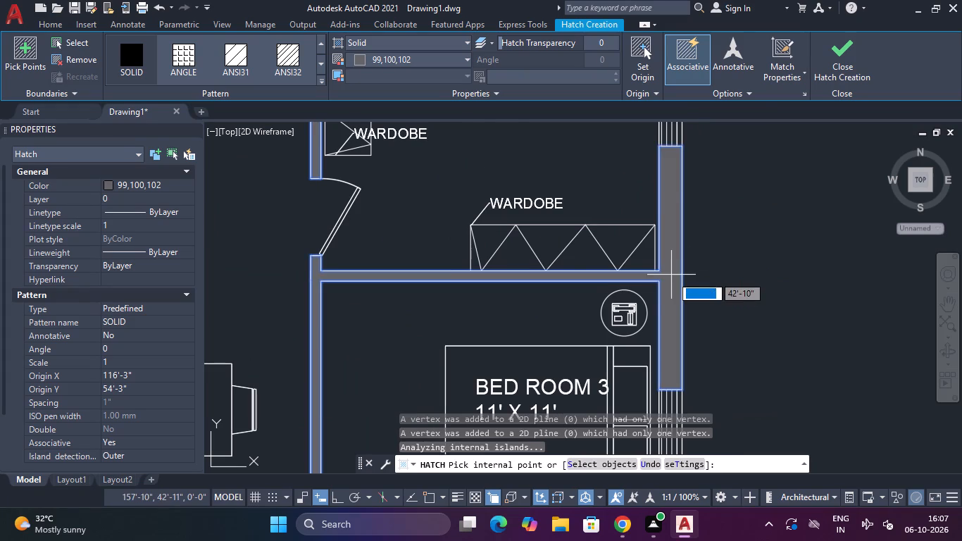
{"action": "scroll", "coordinate": [671, 275], "scroll_direction": "down", "scroll_amount": 3}
{"action": "middle_click_drag", "start_coordinate": [671, 276], "coordinate": [696, 187]}
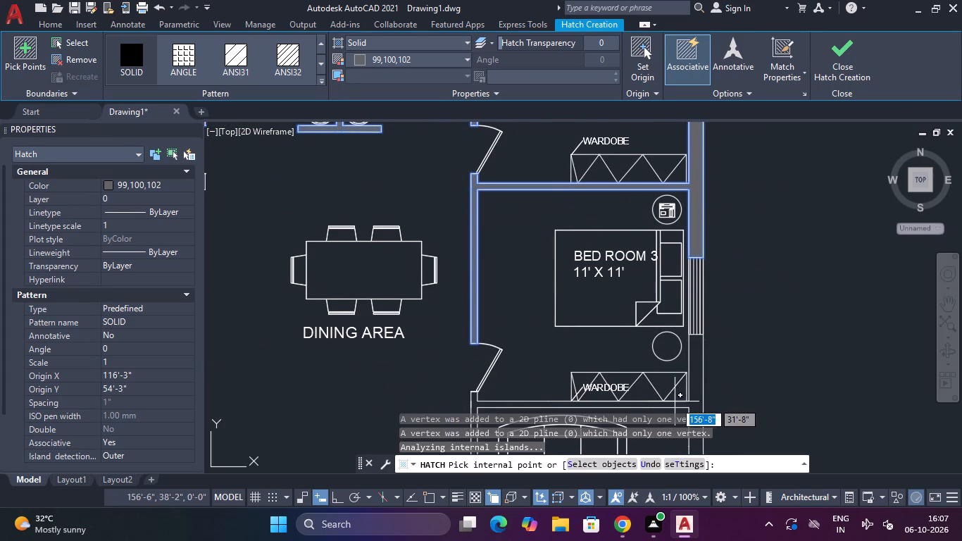
{"action": "middle_click_drag", "start_coordinate": [692, 397], "coordinate": [727, 306]}
{"action": "left_click", "coordinate": [733, 321]}
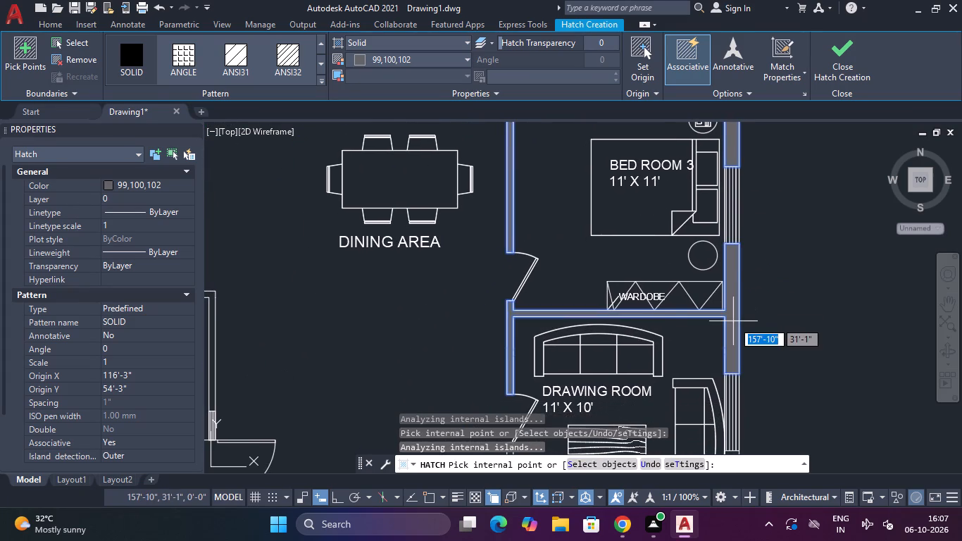
Add the walls around the drawing room and living hall and the plan's bottom exterior wall to the hatch.
{"action": "scroll", "coordinate": [733, 321], "scroll_direction": "down", "scroll_amount": 2}
{"action": "middle_click_drag", "start_coordinate": [733, 322], "coordinate": [768, 203]}
{"action": "scroll", "coordinate": [768, 285], "scroll_direction": "up", "scroll_amount": 3}
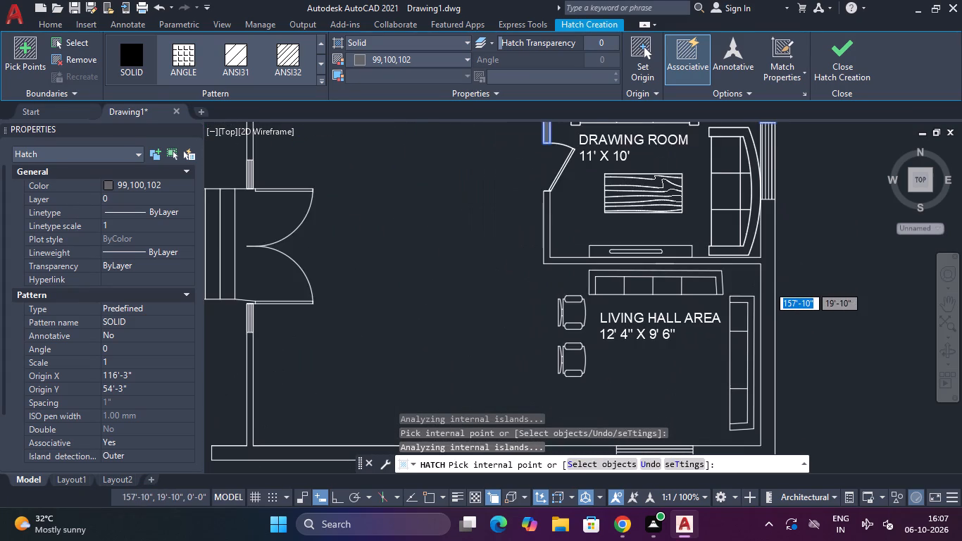
{"action": "left_click", "coordinate": [768, 285]}
{"action": "scroll", "coordinate": [768, 285], "scroll_direction": "down", "scroll_amount": 3}
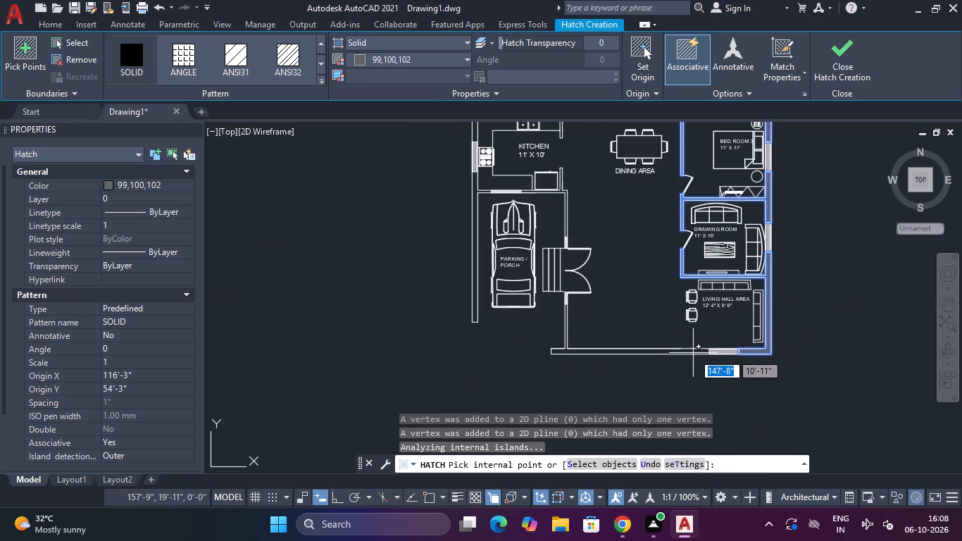
{"action": "left_click", "coordinate": [692, 353]}
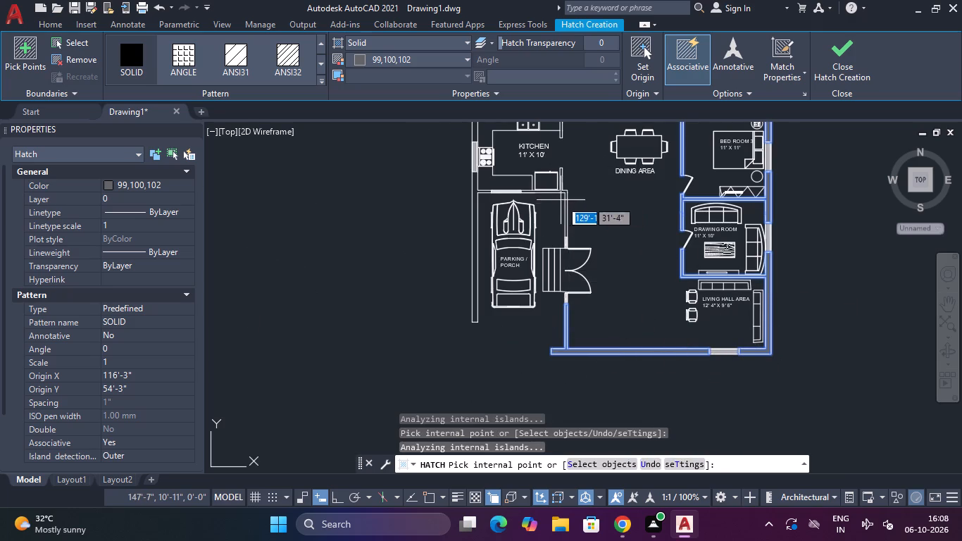
Add the walls between the kitchen, parking porch and hall, and the porch's left exterior wall to the hatch.
{"action": "scroll", "coordinate": [561, 199], "scroll_direction": "up", "scroll_amount": 3}
{"action": "left_click", "coordinate": [566, 168]}
{"action": "middle_click_drag", "start_coordinate": [566, 168], "coordinate": [713, 350]}
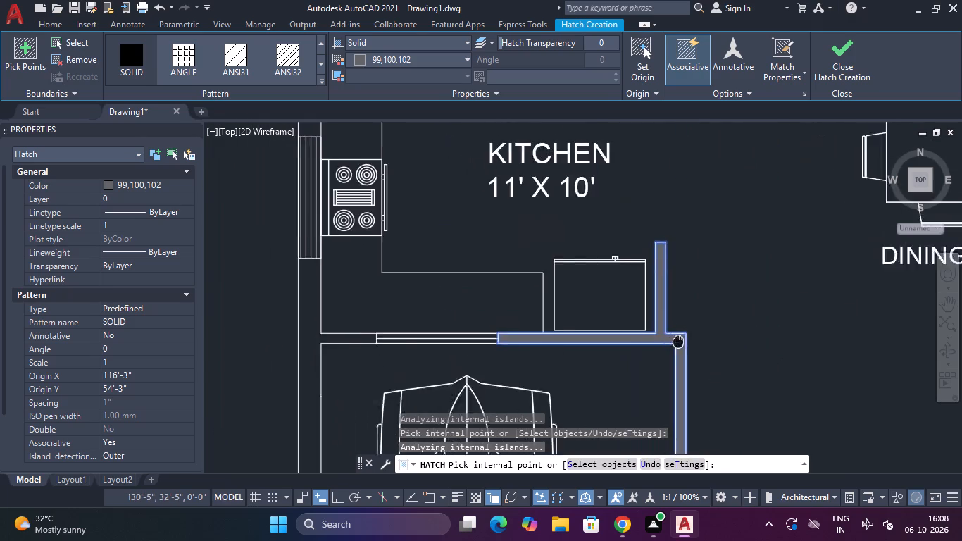
{"action": "middle_click_drag", "start_coordinate": [713, 350], "coordinate": [830, 263]}
{"action": "left_click", "coordinate": [473, 269]}
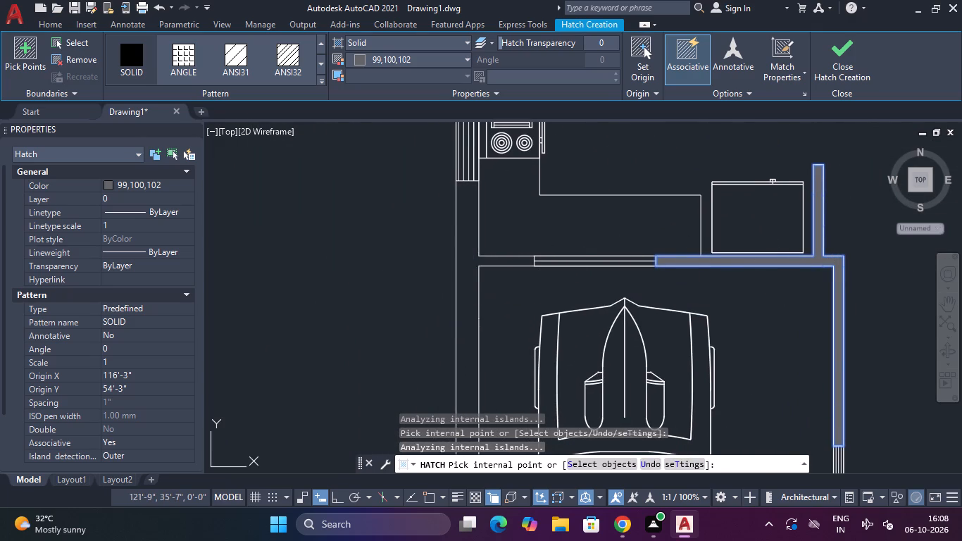
Add the left exterior wall between the master bedroom and kitchen windows and the partition between these rooms to the hatch.
{"action": "scroll", "coordinate": [473, 269], "scroll_direction": "down", "scroll_amount": 3}
{"action": "middle_click_drag", "start_coordinate": [435, 270], "coordinate": [446, 404]}
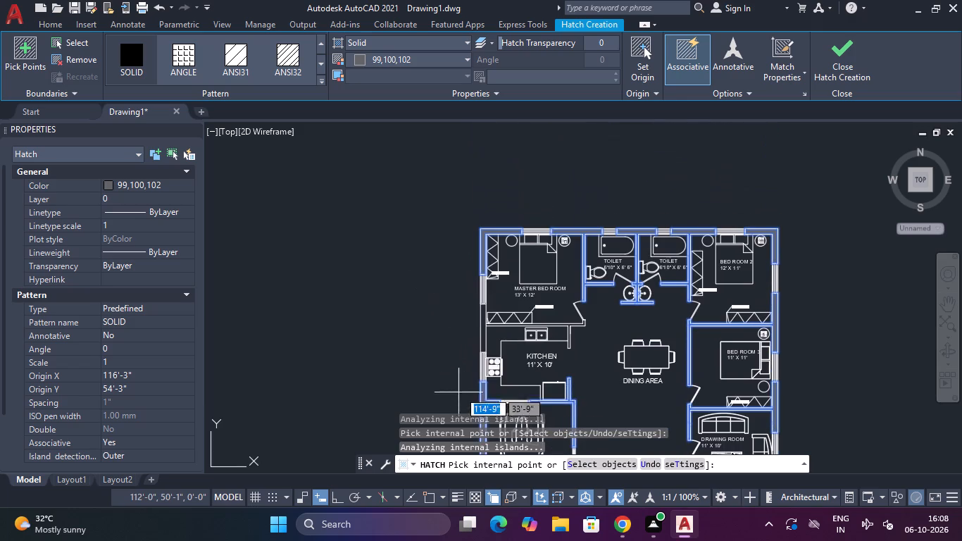
{"action": "scroll", "coordinate": [482, 336], "scroll_direction": "up", "scroll_amount": 2}
{"action": "left_click", "coordinate": [482, 336]}
{"action": "scroll", "coordinate": [500, 315], "scroll_direction": "up", "scroll_amount": 3}
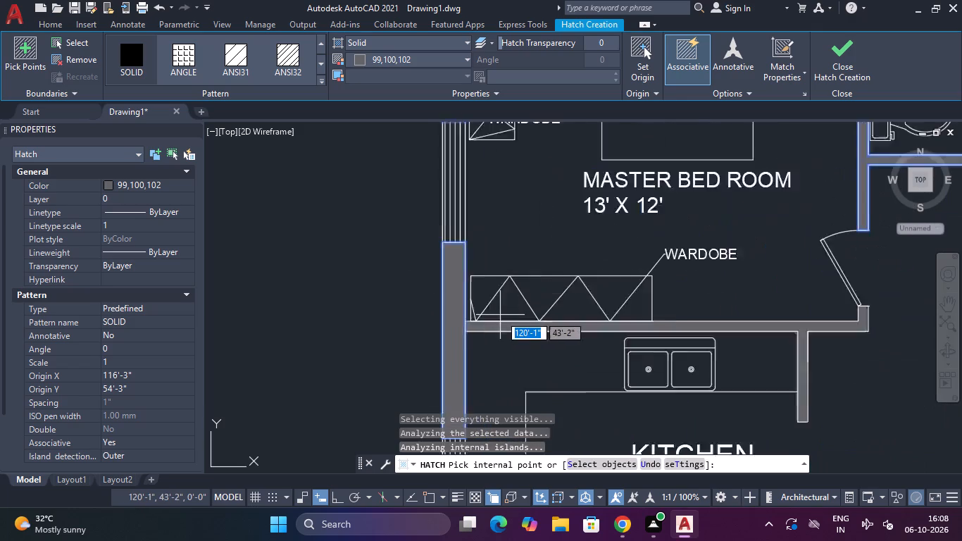
{"action": "left_click", "coordinate": [507, 340]}
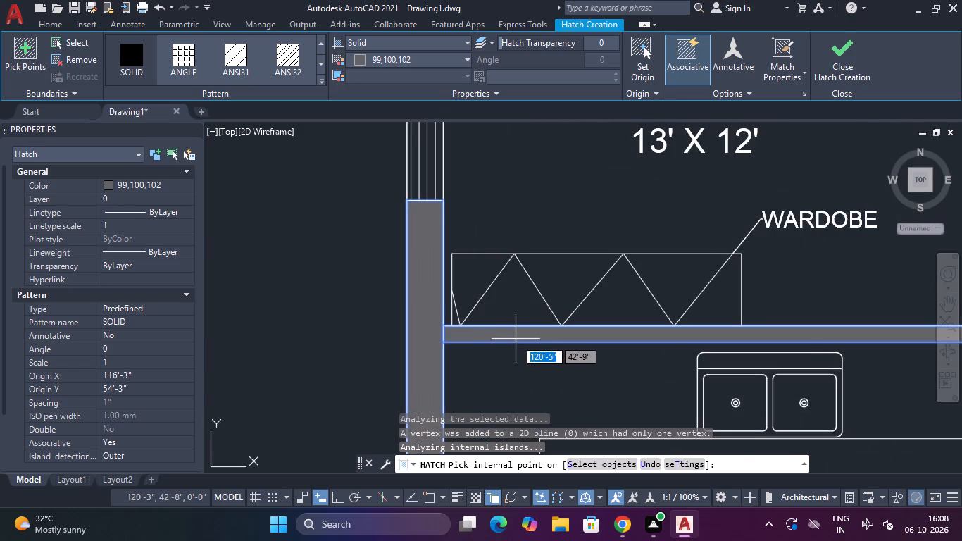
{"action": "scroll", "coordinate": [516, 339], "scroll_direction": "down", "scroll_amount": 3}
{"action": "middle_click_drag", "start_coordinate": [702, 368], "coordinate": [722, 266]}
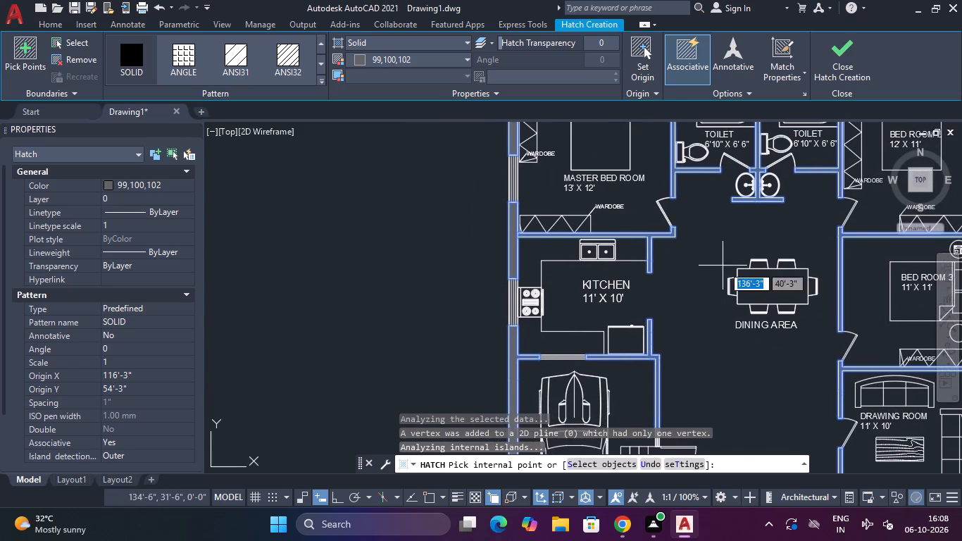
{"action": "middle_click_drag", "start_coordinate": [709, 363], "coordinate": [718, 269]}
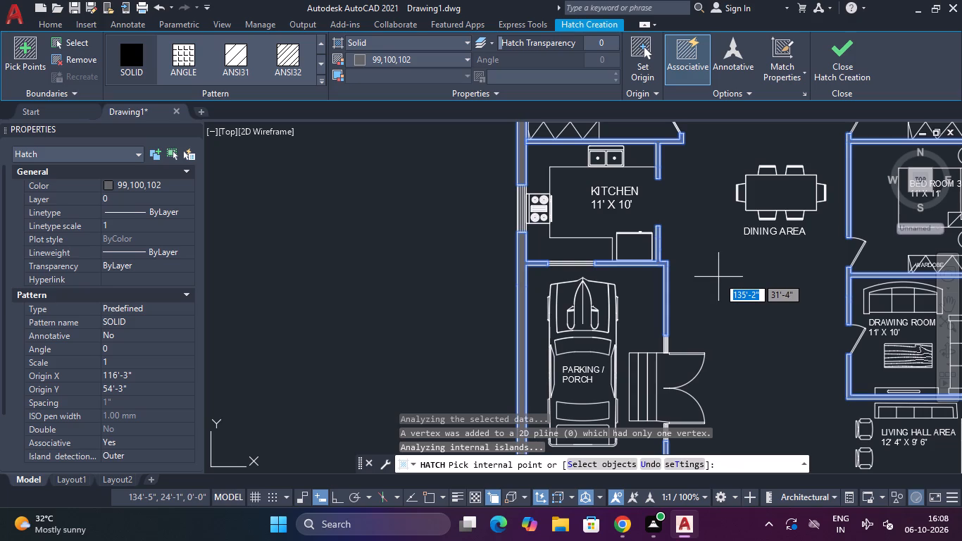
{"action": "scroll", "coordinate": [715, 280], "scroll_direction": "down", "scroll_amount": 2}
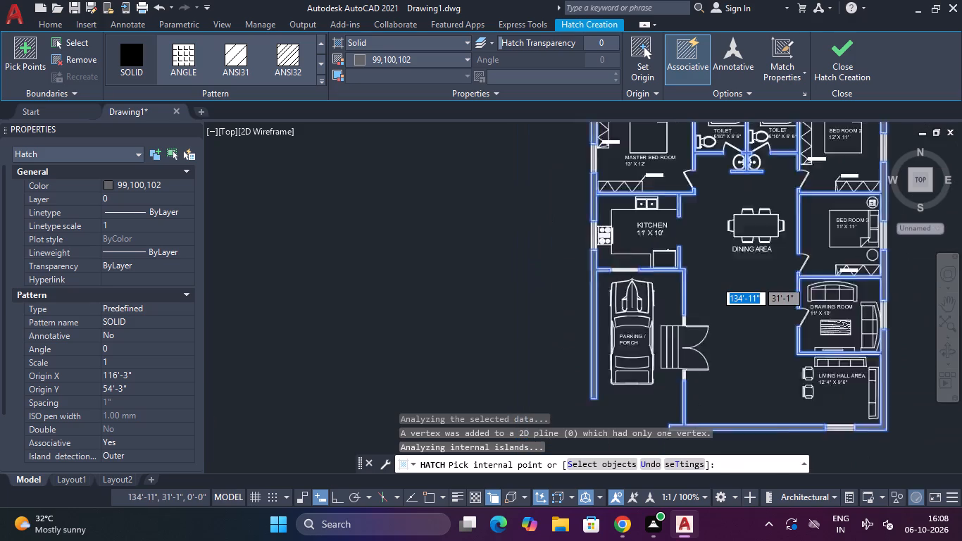
Finish the solid grey hatch on the walls and close hatch creation.
{"action": "scroll", "coordinate": [715, 280], "scroll_direction": "up", "scroll_amount": 2}
{"action": "left_click", "coordinate": [834, 57]}
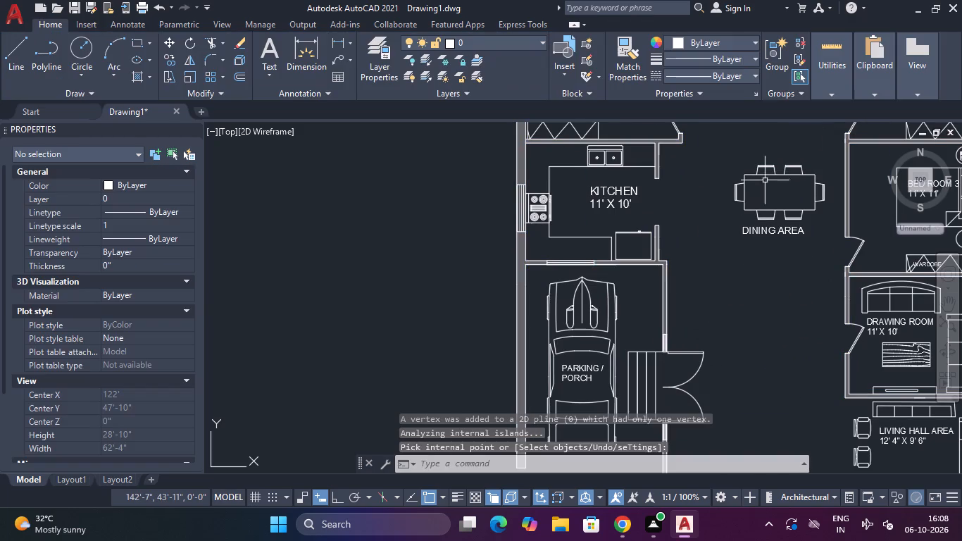
Examine the hatched walls around the kitchen, dining area, Bed Room 3, master bedroom and toilets.
{"action": "middle_click_drag", "start_coordinate": [694, 268], "coordinate": [646, 385]}
{"action": "middle_click", "coordinate": [642, 390]}
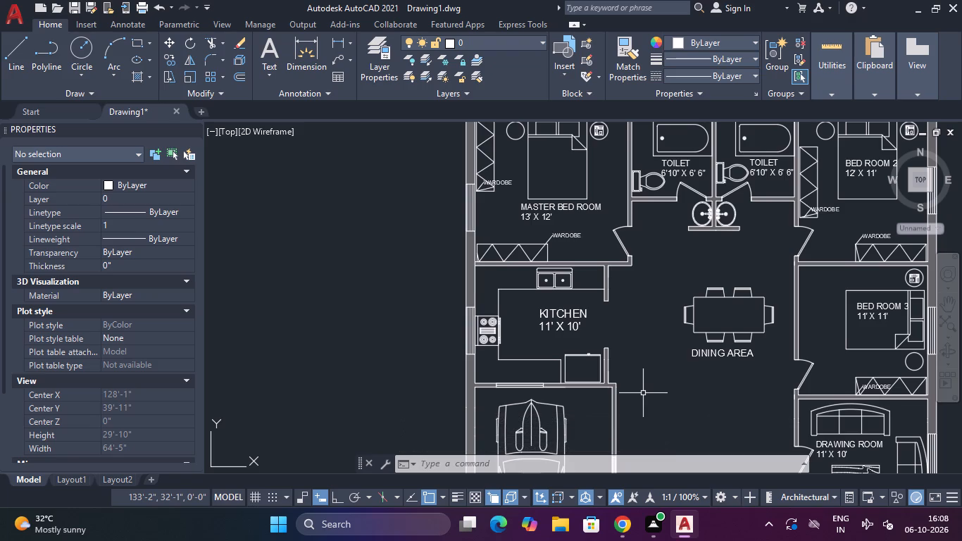
{"action": "scroll", "coordinate": [649, 391], "scroll_direction": "up", "scroll_amount": 2}
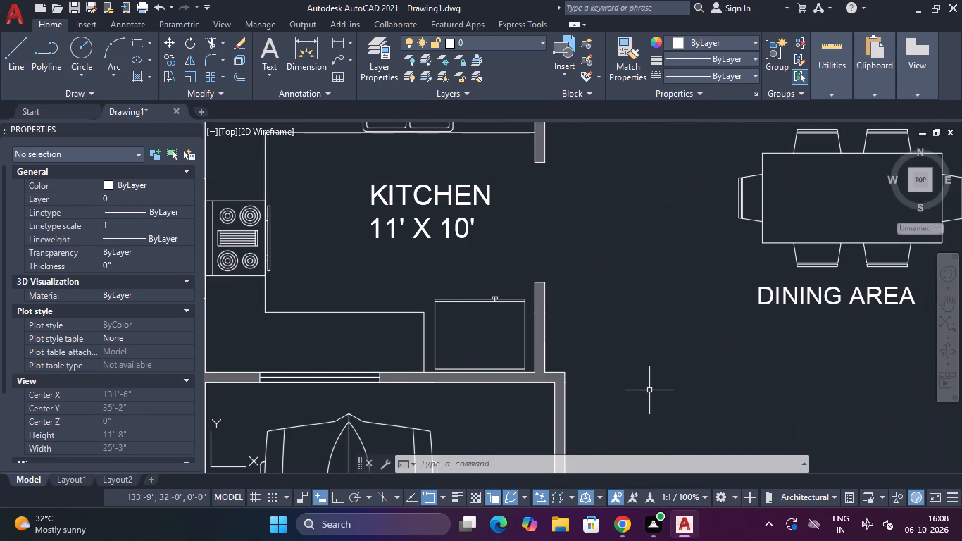
{"action": "middle_click_drag", "start_coordinate": [683, 432], "coordinate": [726, 361]}
{"action": "middle_click_drag", "start_coordinate": [728, 354], "coordinate": [114, 468]}
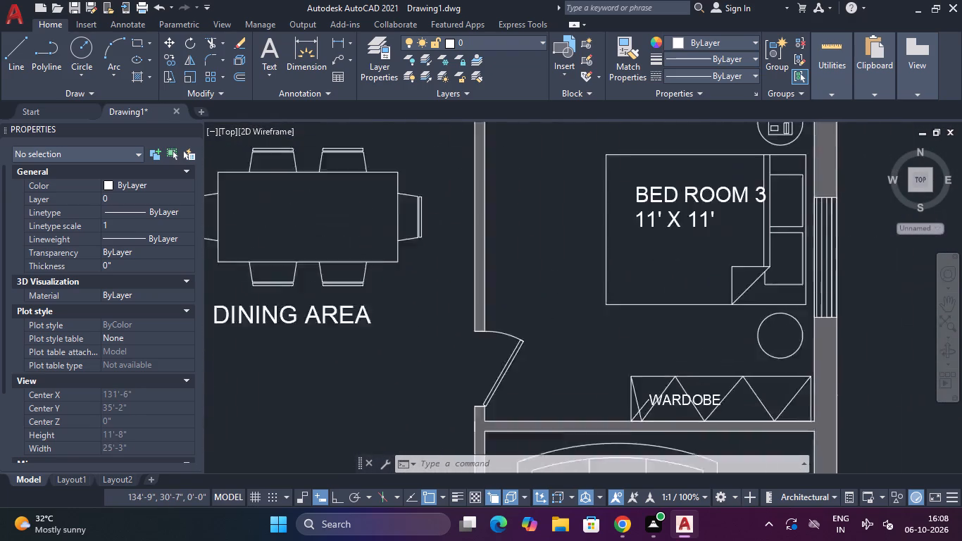
{"action": "middle_click_drag", "start_coordinate": [114, 468], "coordinate": [961, 145]}
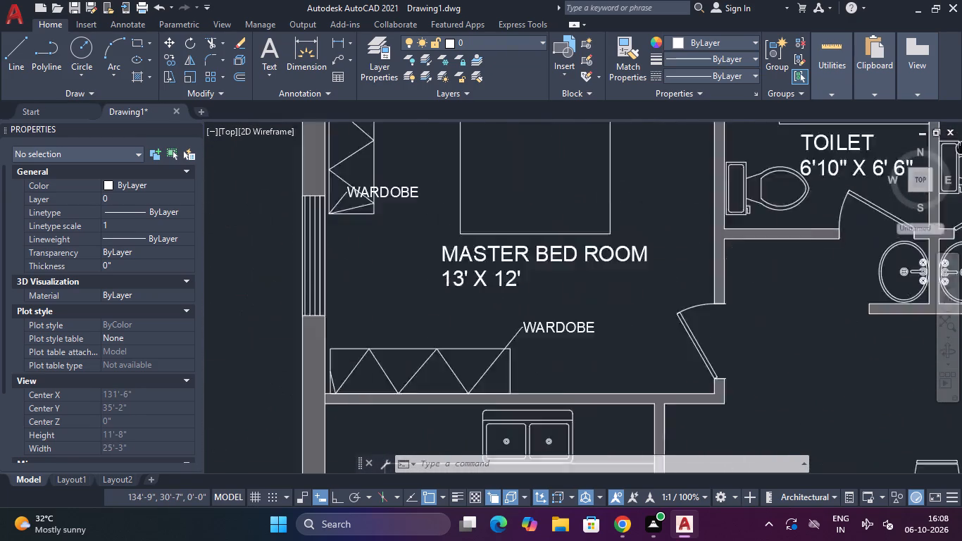
{"action": "middle_click_drag", "start_coordinate": [961, 145], "coordinate": [757, 217]}
{"action": "scroll", "coordinate": [764, 95], "scroll_direction": "down", "scroll_amount": 2}
{"action": "scroll", "coordinate": [654, 188], "scroll_direction": "down", "scroll_amount": 2}
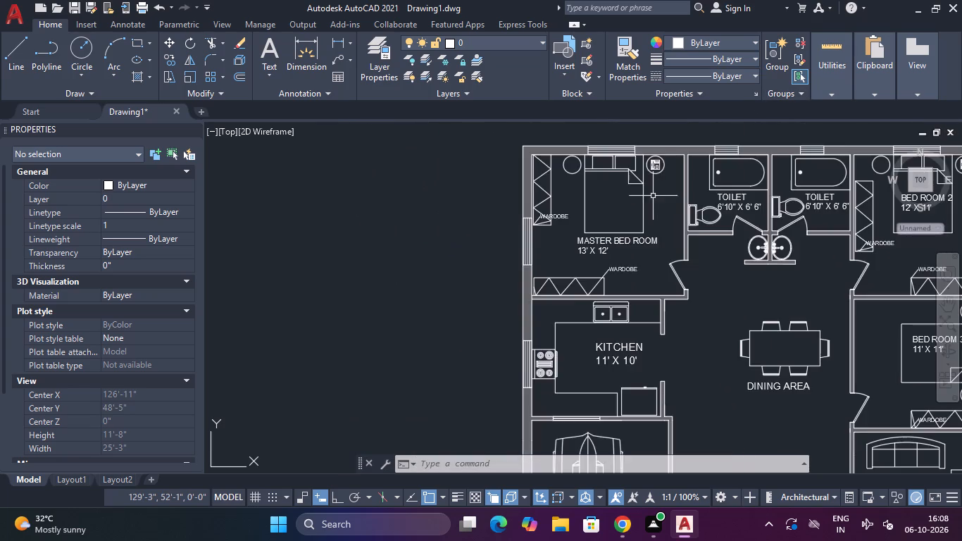
Add a horizontal linear dimension for the master bedroom's inside width, placed above the top exterior wall.
{"action": "middle_click_drag", "start_coordinate": [651, 201], "coordinate": [454, 247]}
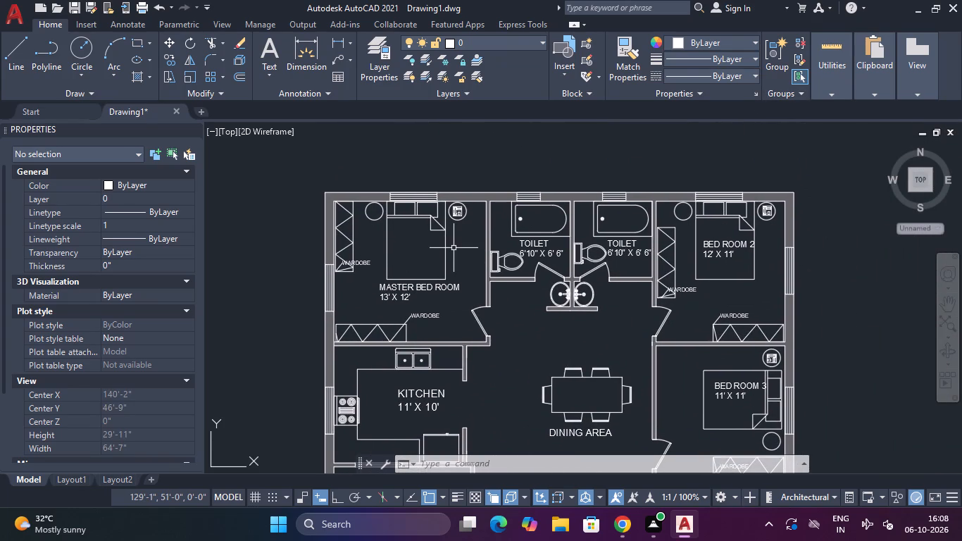
{"action": "left_click", "coordinate": [333, 43]}
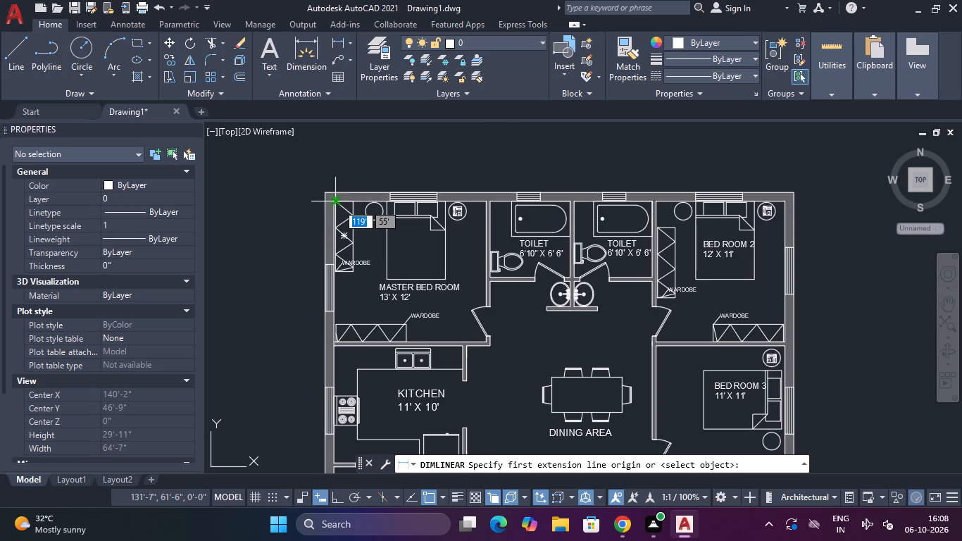
{"action": "left_click", "coordinate": [337, 204]}
{"action": "left_click", "coordinate": [487, 205]}
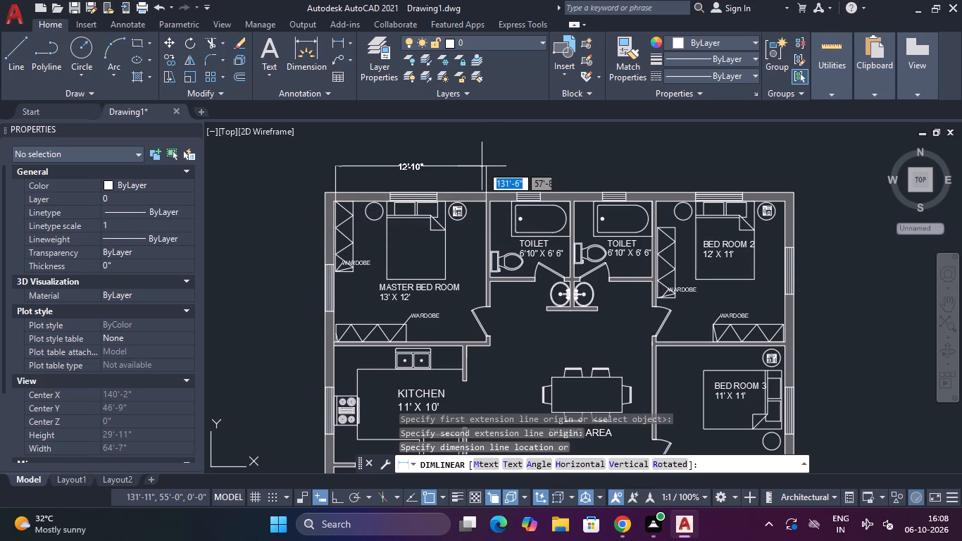
{"action": "left_click", "coordinate": [481, 161]}
Add a horizontal linear dimension above the top wall for the inside width of the toilet beside the master bedroom.
{"action": "middle_click_drag", "start_coordinate": [568, 156], "coordinate": [513, 185]}
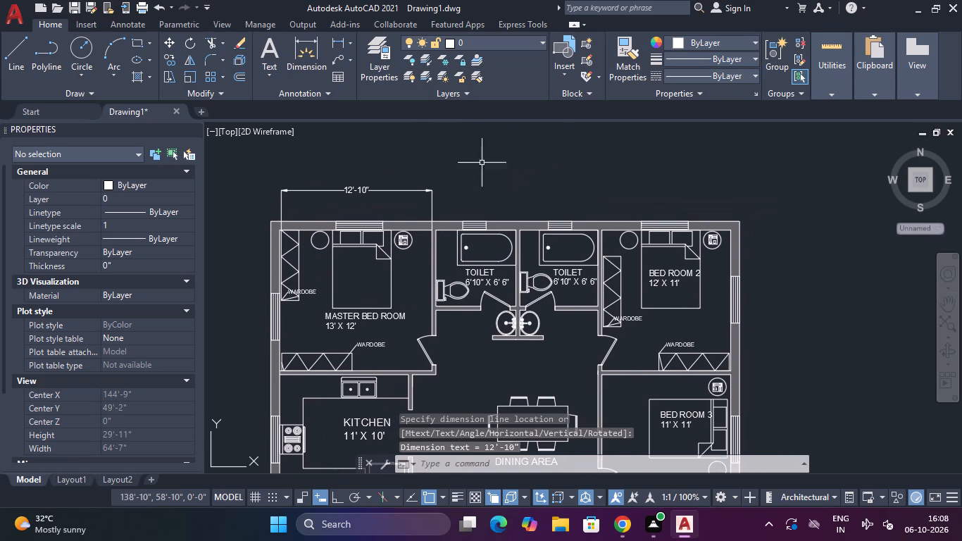
{"action": "left_click", "coordinate": [339, 40]}
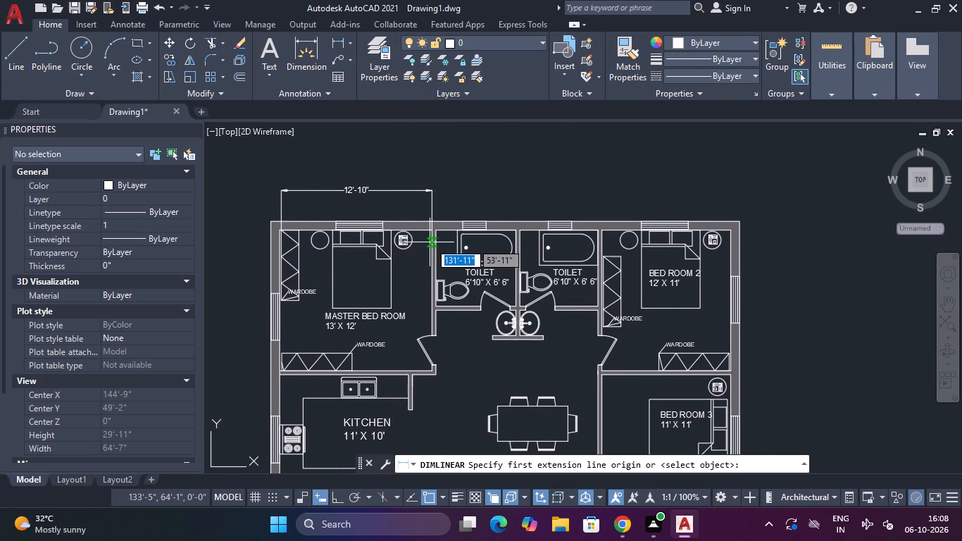
{"action": "scroll", "coordinate": [439, 239], "scroll_direction": "up", "scroll_amount": 3}
{"action": "left_click", "coordinate": [424, 201]}
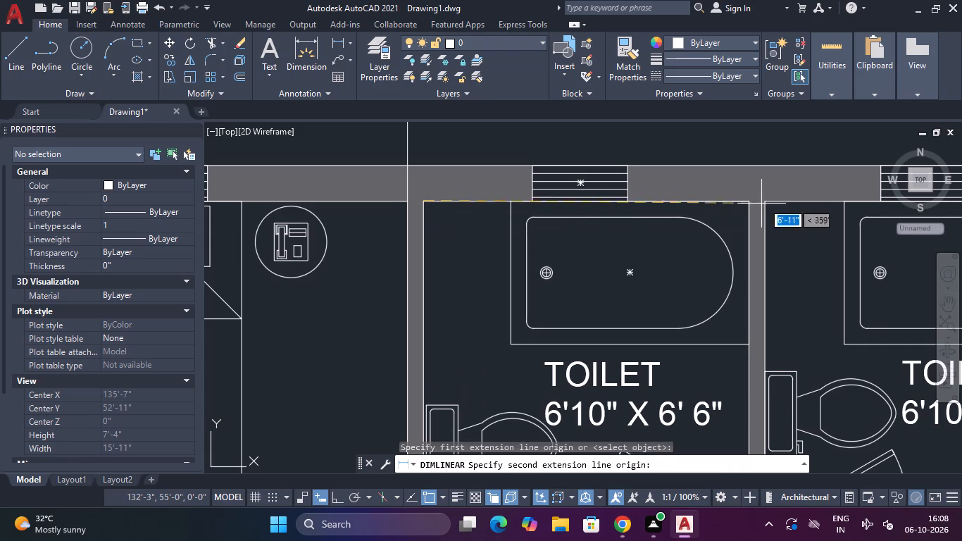
{"action": "middle_click_drag", "start_coordinate": [767, 189], "coordinate": [663, 208]}
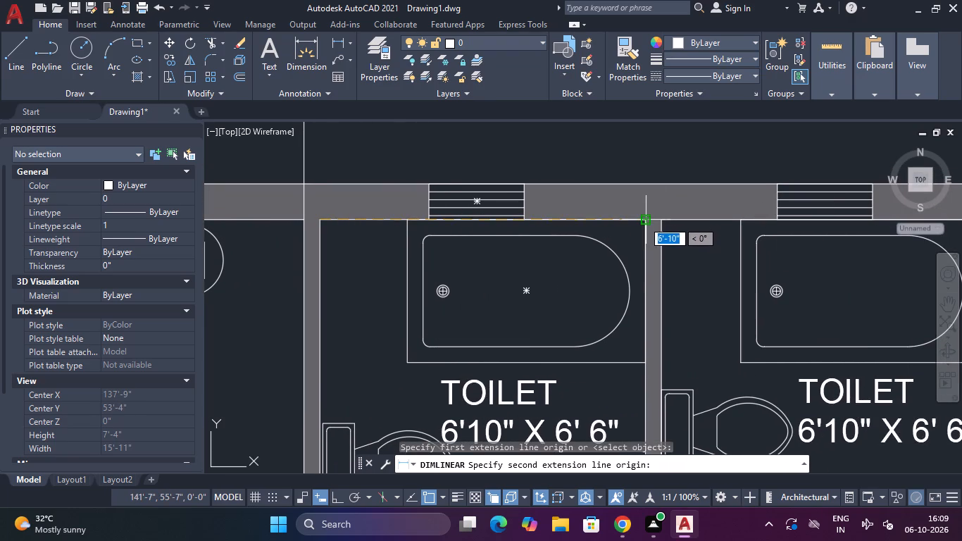
{"action": "left_click", "coordinate": [644, 220]}
{"action": "middle_click_drag", "start_coordinate": [630, 141], "coordinate": [636, 260]}
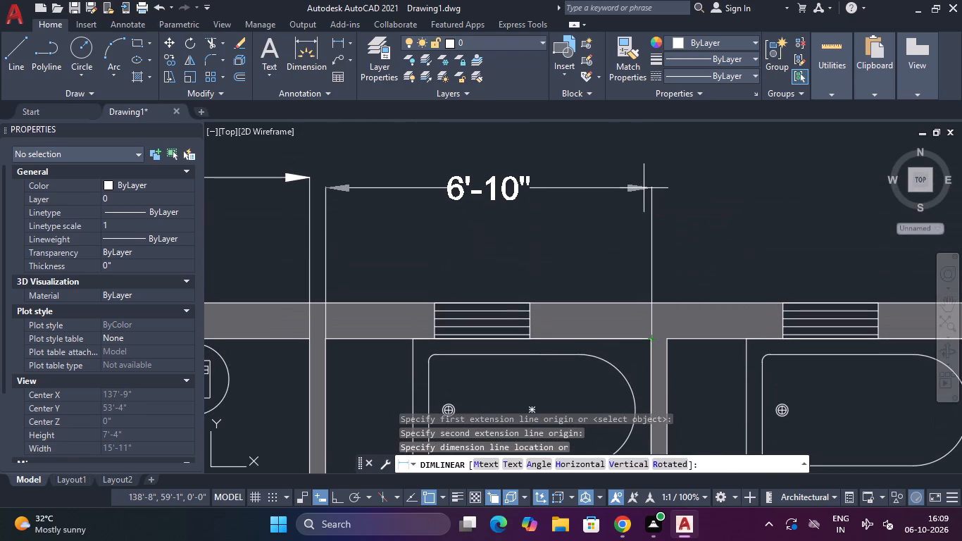
{"action": "left_click", "coordinate": [642, 187]}
Add a horizontal linear dimension above the top wall for the inside width of the toilet beside Bed Room 2.
{"action": "middle_click_drag", "start_coordinate": [690, 197], "coordinate": [396, 168]}
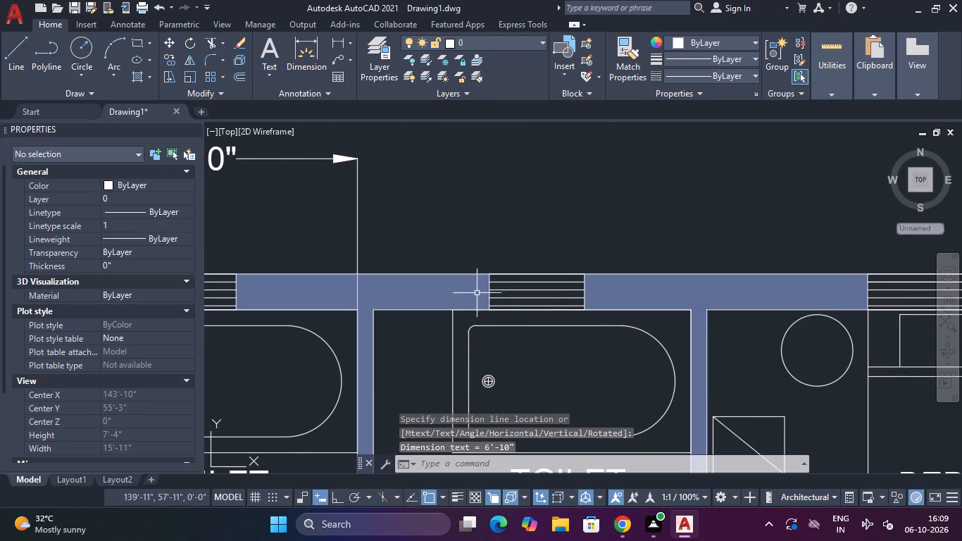
{"action": "key", "text": "space"}
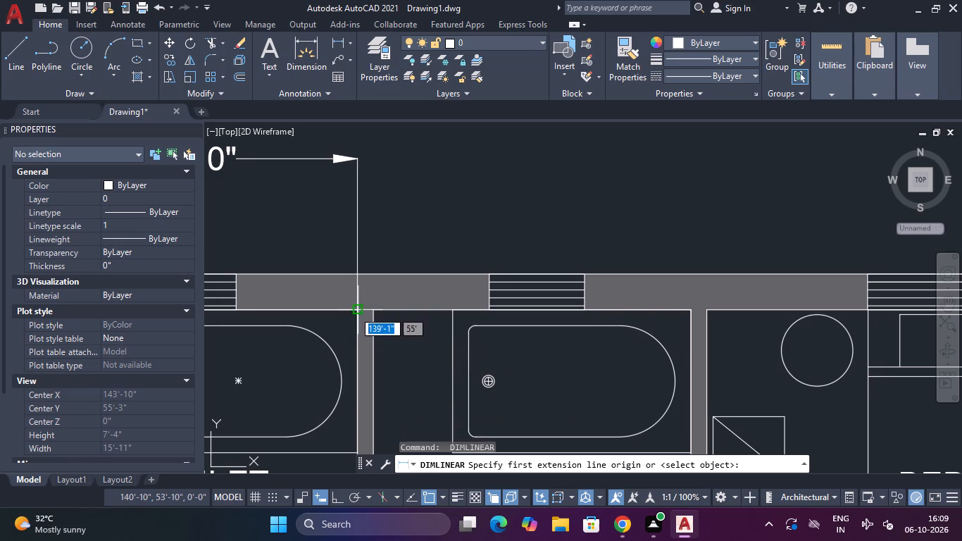
{"action": "left_click", "coordinate": [372, 311]}
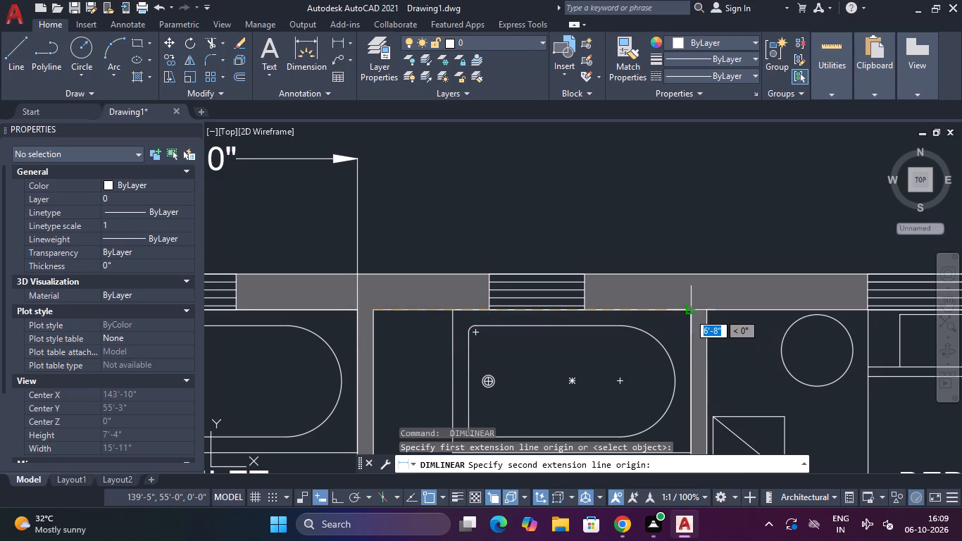
{"action": "left_click", "coordinate": [689, 313]}
{"action": "left_click", "coordinate": [685, 154]}
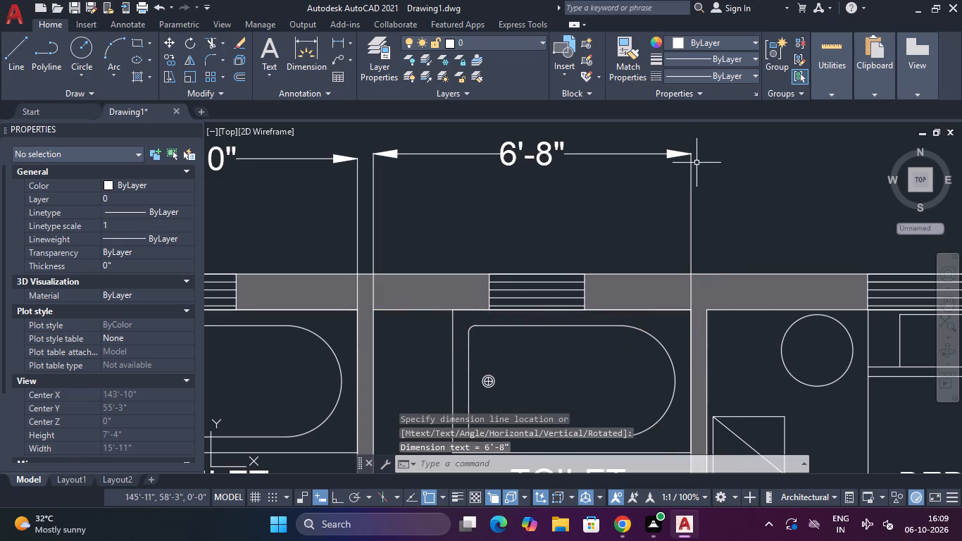
Add a horizontal linear dimension above the top wall for Bed Room 2's inside width, in line with the other top dimensions.
{"action": "middle_click_drag", "start_coordinate": [695, 166], "coordinate": [447, 198]}
{"action": "key", "text": "space"}
{"action": "left_click_drag", "start_coordinate": [458, 344], "coordinate": [468, 344]}
{"action": "middle_click_drag", "start_coordinate": [675, 262], "coordinate": [296, 87]}
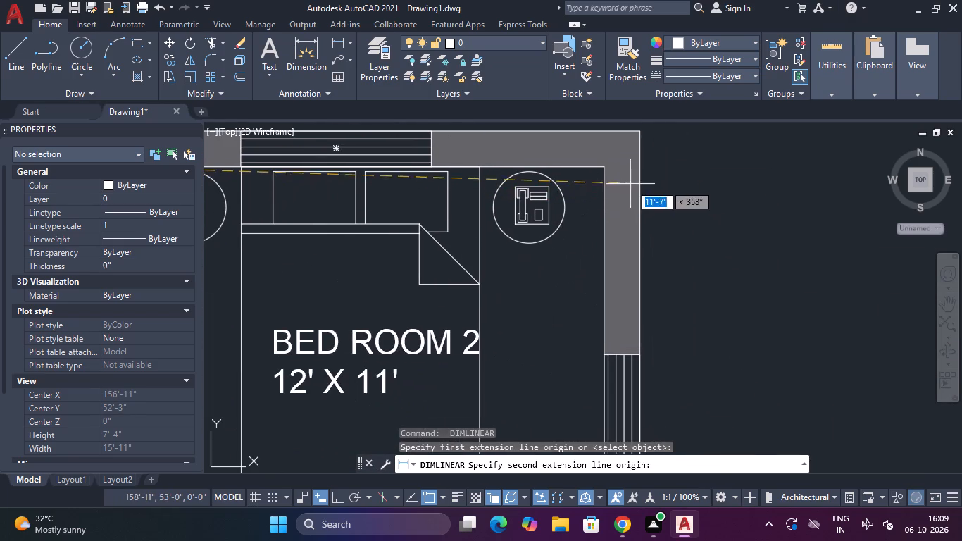
{"action": "left_click", "coordinate": [605, 168]}
{"action": "middle_click_drag", "start_coordinate": [615, 172], "coordinate": [747, 348]}
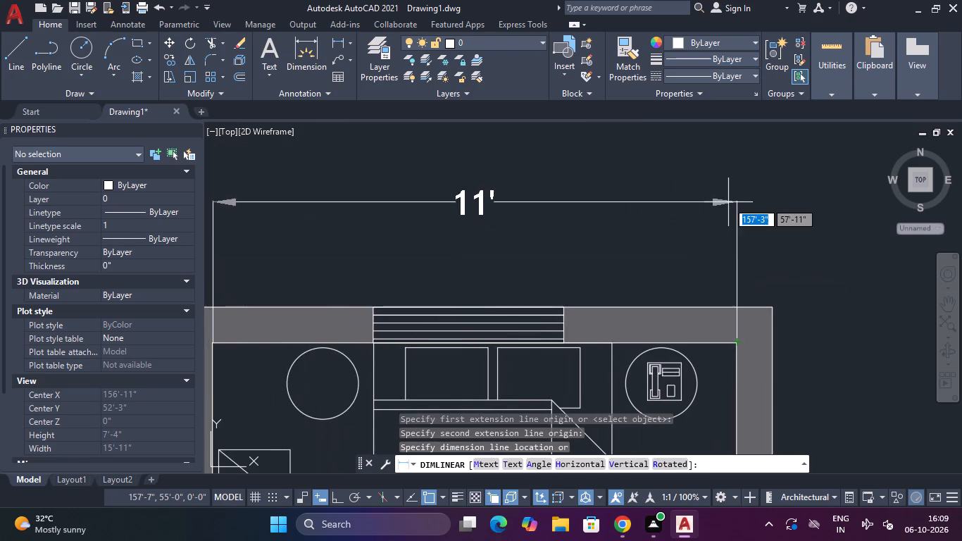
{"action": "scroll", "coordinate": [726, 194], "scroll_direction": "down", "scroll_amount": 2}
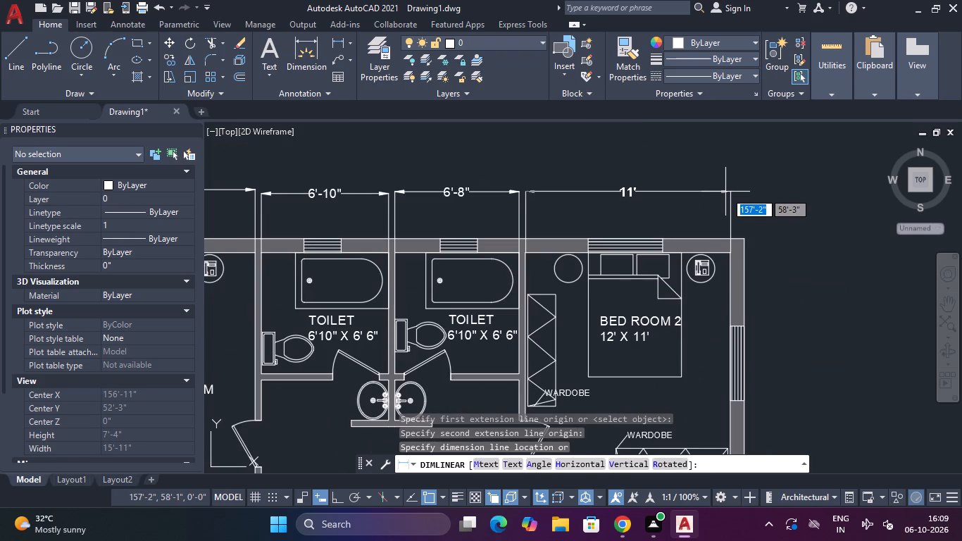
{"action": "left_click", "coordinate": [725, 192]}
Add a vertical linear dimension for Bed Room 2's inside length, placed outside the right exterior wall.
{"action": "scroll", "coordinate": [789, 200], "scroll_direction": "down", "scroll_amount": 1}
{"action": "middle_click_drag", "start_coordinate": [789, 200], "coordinate": [799, 123]}
{"action": "middle_click_drag", "start_coordinate": [807, 216], "coordinate": [742, 219]}
{"action": "key", "text": "space"}
{"action": "left_click", "coordinate": [698, 158]}
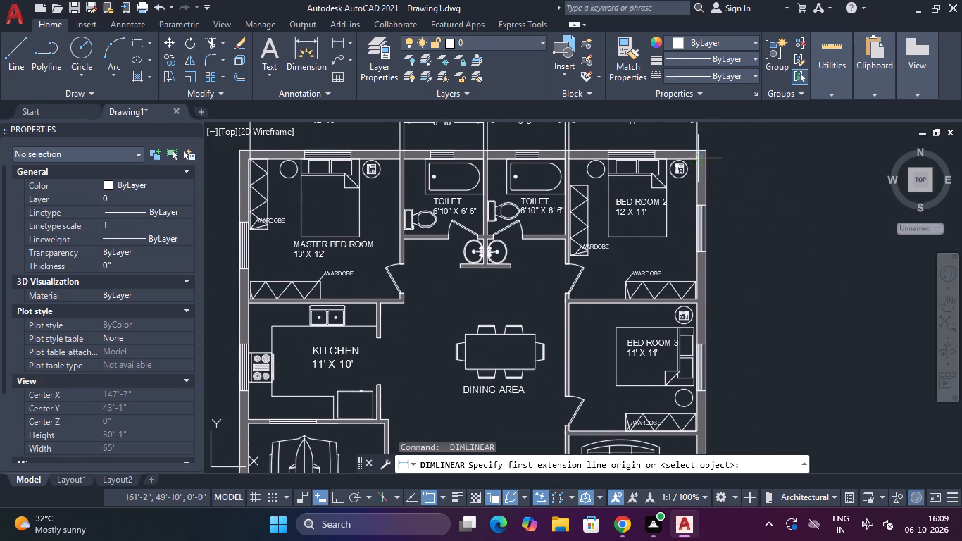
{"action": "scroll", "coordinate": [696, 299], "scroll_direction": "up", "scroll_amount": 2}
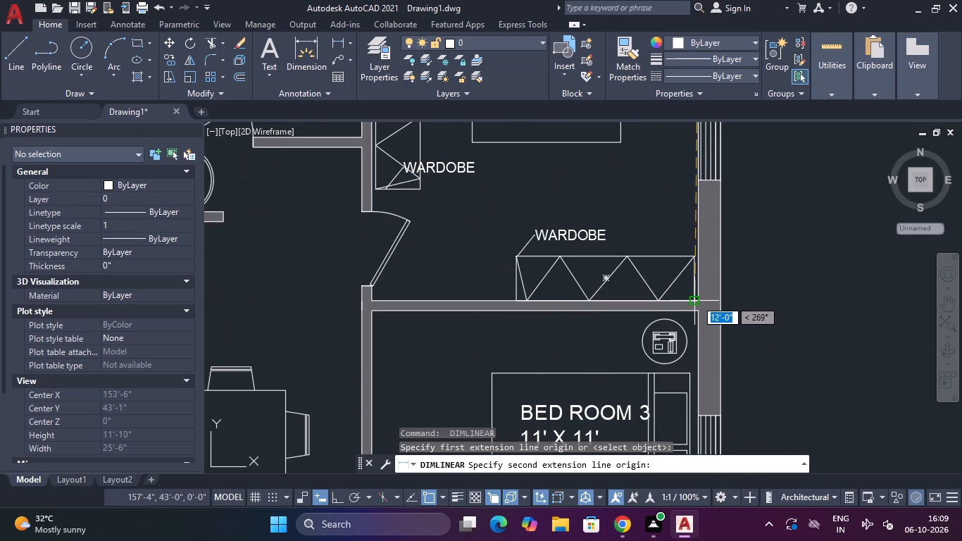
{"action": "left_click", "coordinate": [702, 299]}
{"action": "middle_click_drag", "start_coordinate": [758, 298], "coordinate": [723, 375]}
{"action": "scroll", "coordinate": [742, 367], "scroll_direction": "down", "scroll_amount": 1}
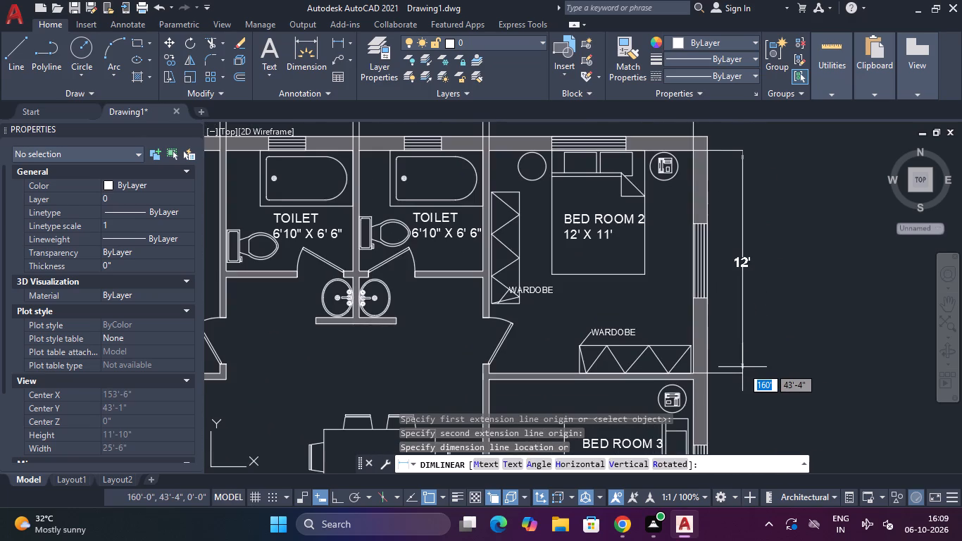
{"action": "scroll", "coordinate": [761, 366], "scroll_direction": "down", "scroll_amount": 1}
{"action": "left_click", "coordinate": [761, 365]}
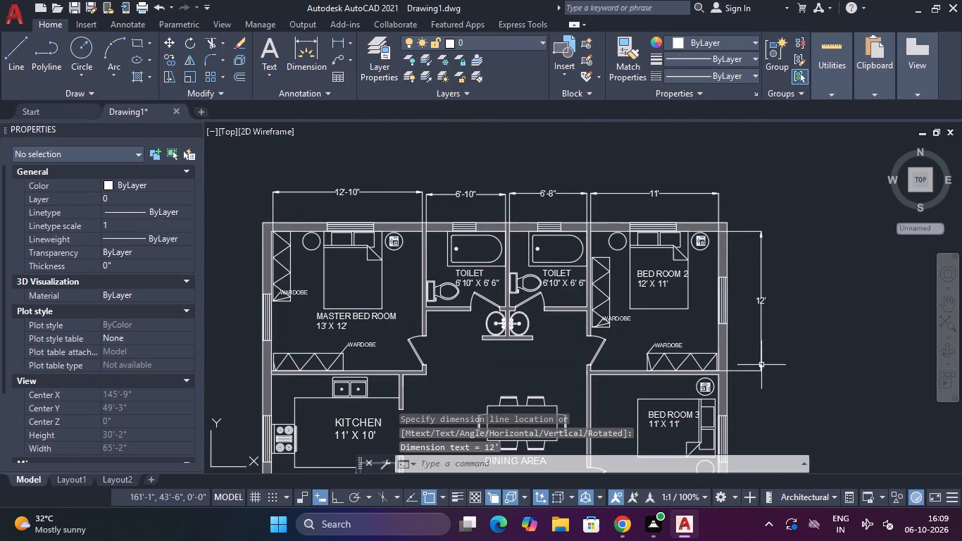
Add a vertical linear dimension outside the right exterior wall for Bed Room 3, measured between its upper and lower partitions.
{"action": "middle_click_drag", "start_coordinate": [758, 367], "coordinate": [779, 263]}
{"action": "key", "text": "space"}
{"action": "scroll", "coordinate": [747, 301], "scroll_direction": "up", "scroll_amount": 2}
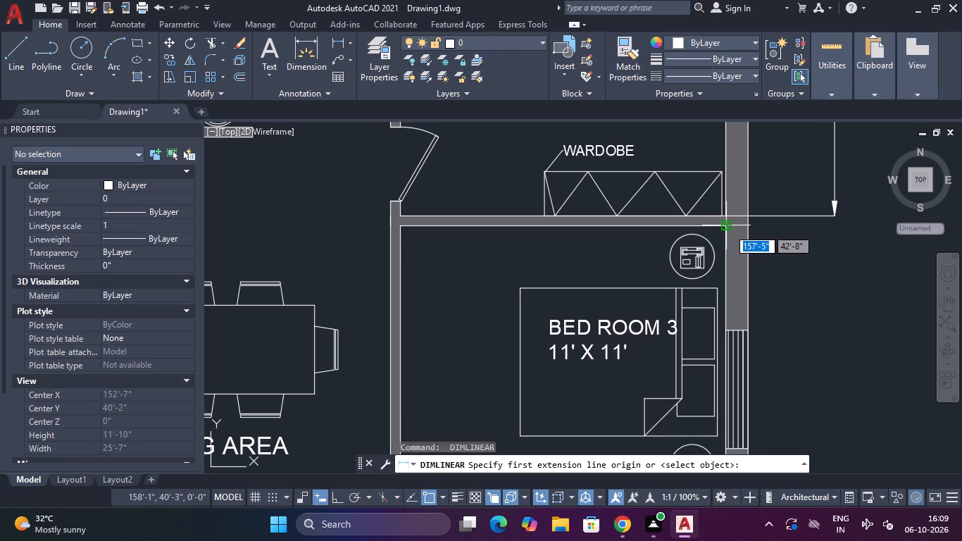
{"action": "left_click", "coordinate": [727, 228]}
{"action": "middle_click_drag", "start_coordinate": [730, 304], "coordinate": [749, 203]}
{"action": "middle_click", "coordinate": [749, 201]}
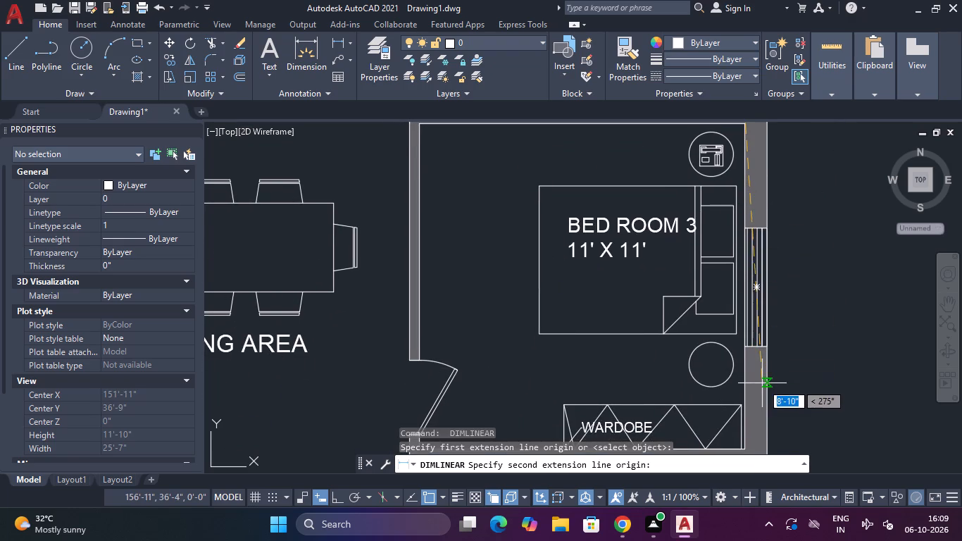
{"action": "middle_click_drag", "start_coordinate": [764, 388], "coordinate": [771, 244]}
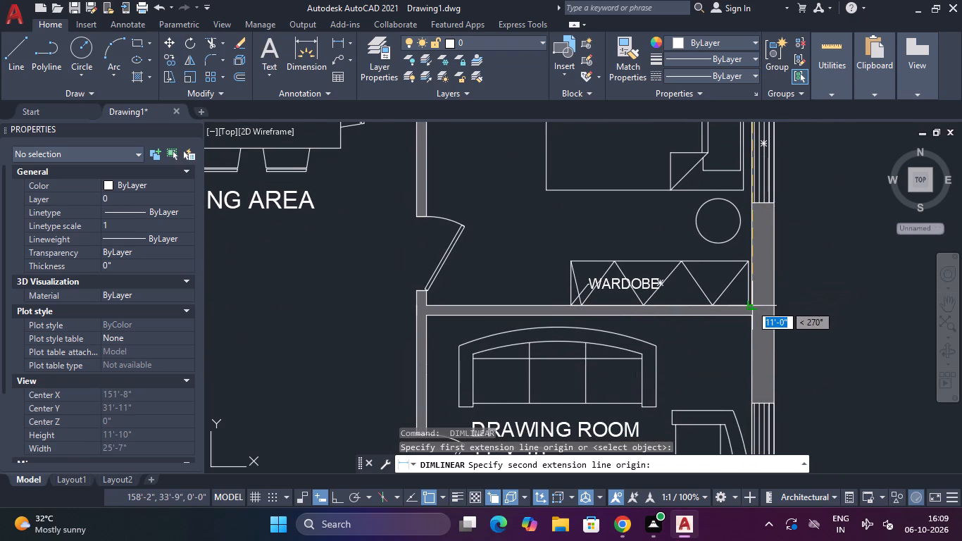
{"action": "left_click", "coordinate": [751, 304]}
{"action": "scroll", "coordinate": [834, 313], "scroll_direction": "down", "scroll_amount": 2}
{"action": "middle_click_drag", "start_coordinate": [834, 313], "coordinate": [780, 327]}
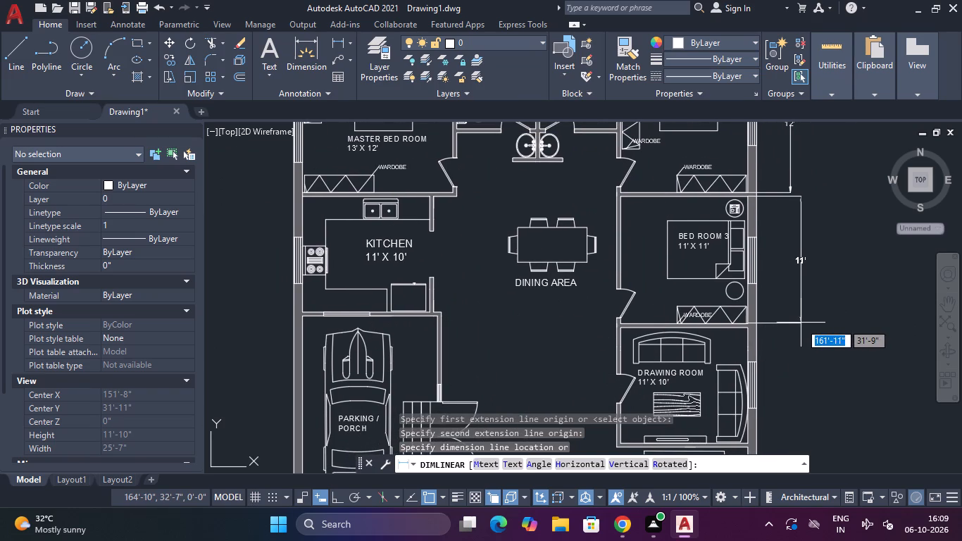
{"action": "left_click", "coordinate": [791, 322]}
Add a vertical linear dimension outside the right exterior wall for the drawing room, between its upper and lower partitions.
{"action": "middle_click_drag", "start_coordinate": [797, 353], "coordinate": [822, 249]}
{"action": "key", "text": "space"}
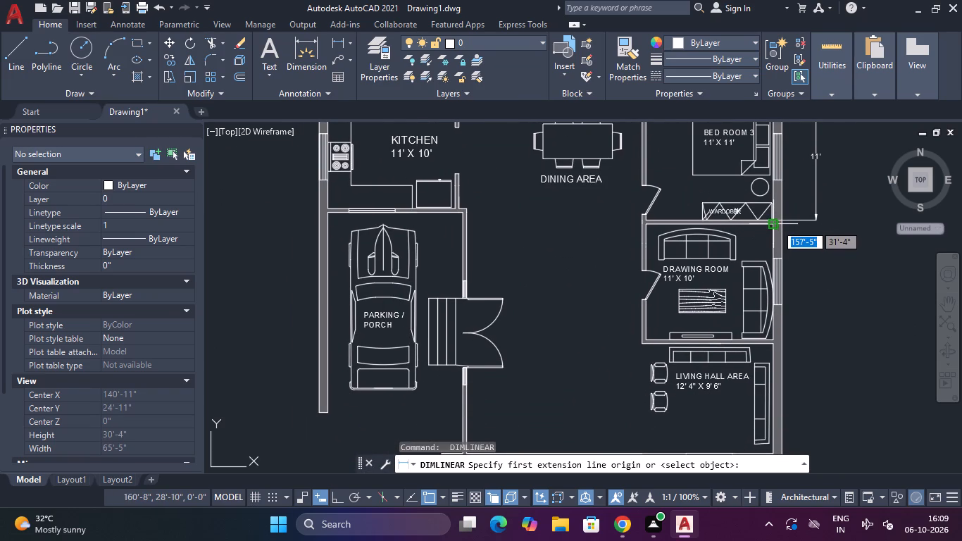
{"action": "left_click_drag", "start_coordinate": [776, 225], "coordinate": [776, 232]}
{"action": "left_click", "coordinate": [775, 340]}
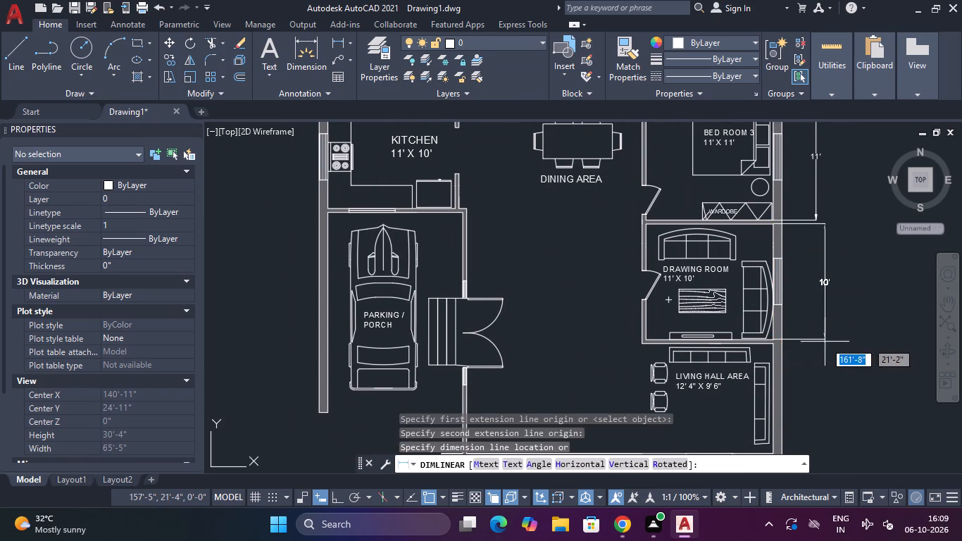
{"action": "left_click", "coordinate": [835, 341]}
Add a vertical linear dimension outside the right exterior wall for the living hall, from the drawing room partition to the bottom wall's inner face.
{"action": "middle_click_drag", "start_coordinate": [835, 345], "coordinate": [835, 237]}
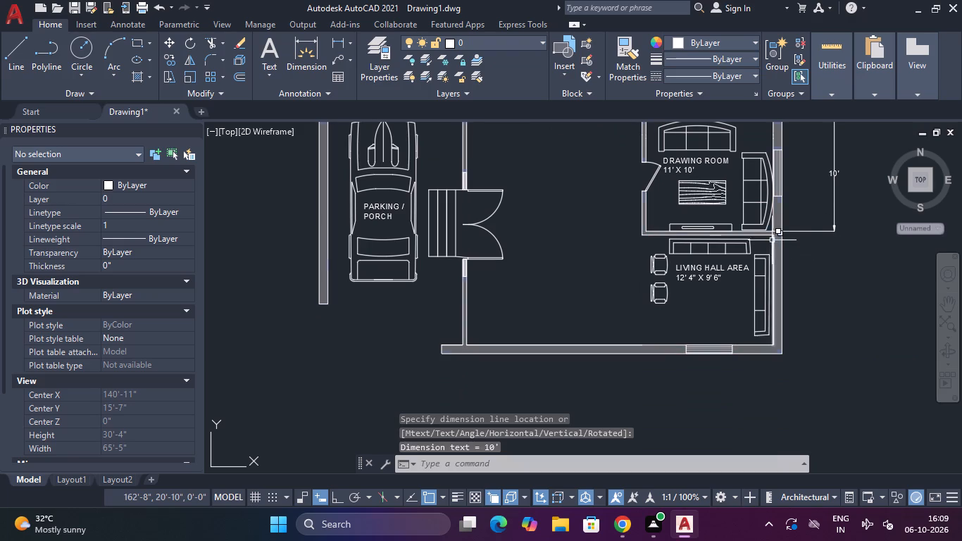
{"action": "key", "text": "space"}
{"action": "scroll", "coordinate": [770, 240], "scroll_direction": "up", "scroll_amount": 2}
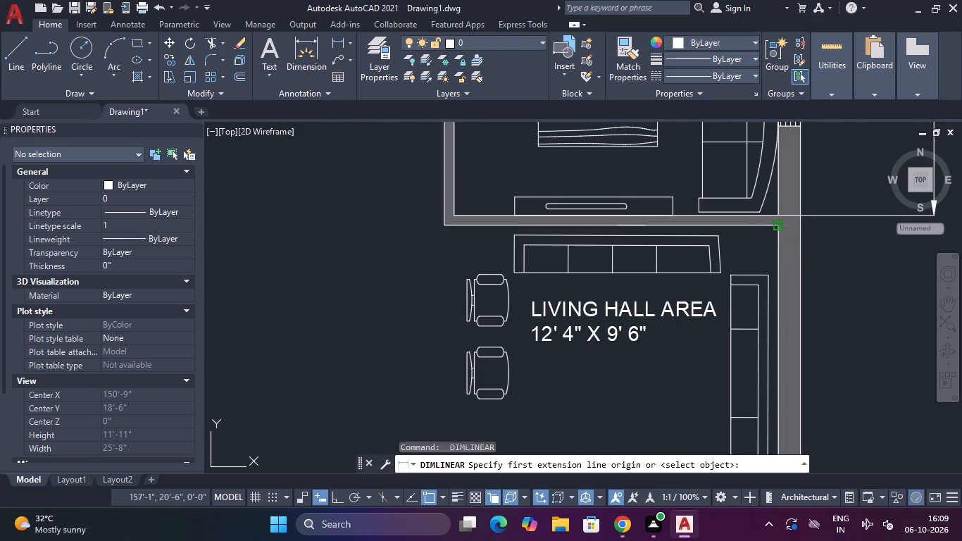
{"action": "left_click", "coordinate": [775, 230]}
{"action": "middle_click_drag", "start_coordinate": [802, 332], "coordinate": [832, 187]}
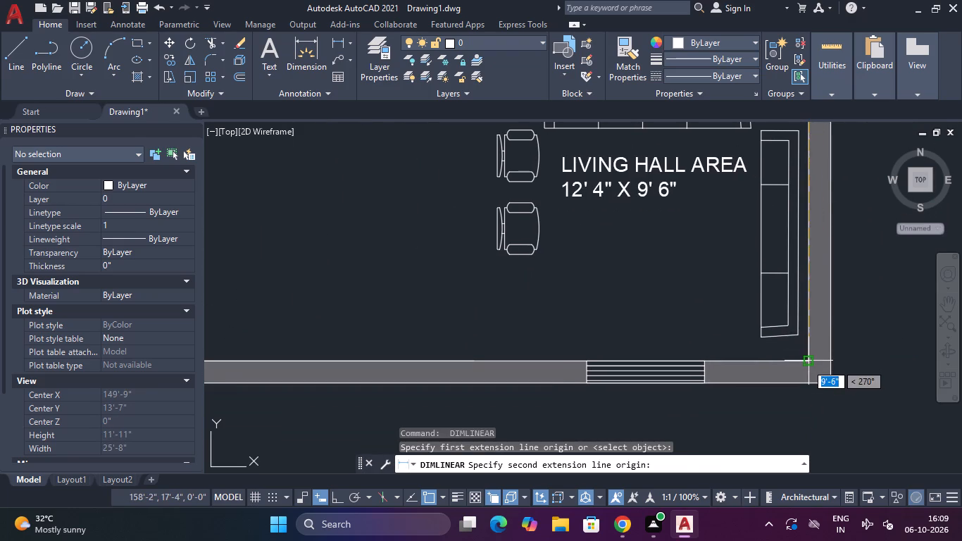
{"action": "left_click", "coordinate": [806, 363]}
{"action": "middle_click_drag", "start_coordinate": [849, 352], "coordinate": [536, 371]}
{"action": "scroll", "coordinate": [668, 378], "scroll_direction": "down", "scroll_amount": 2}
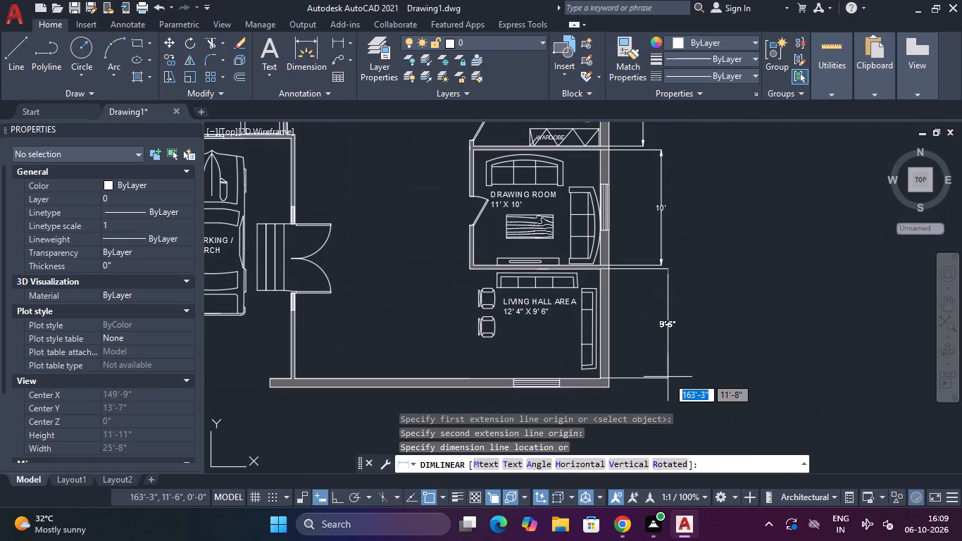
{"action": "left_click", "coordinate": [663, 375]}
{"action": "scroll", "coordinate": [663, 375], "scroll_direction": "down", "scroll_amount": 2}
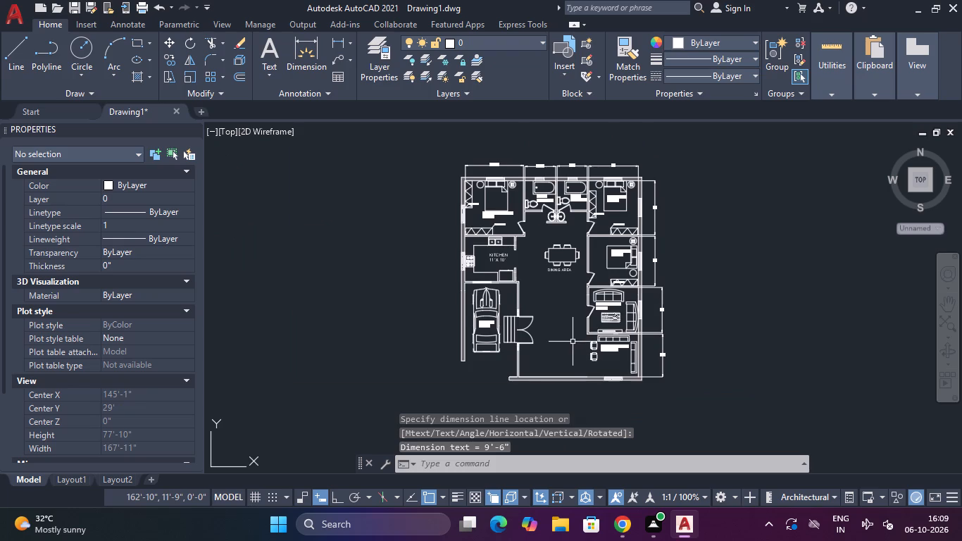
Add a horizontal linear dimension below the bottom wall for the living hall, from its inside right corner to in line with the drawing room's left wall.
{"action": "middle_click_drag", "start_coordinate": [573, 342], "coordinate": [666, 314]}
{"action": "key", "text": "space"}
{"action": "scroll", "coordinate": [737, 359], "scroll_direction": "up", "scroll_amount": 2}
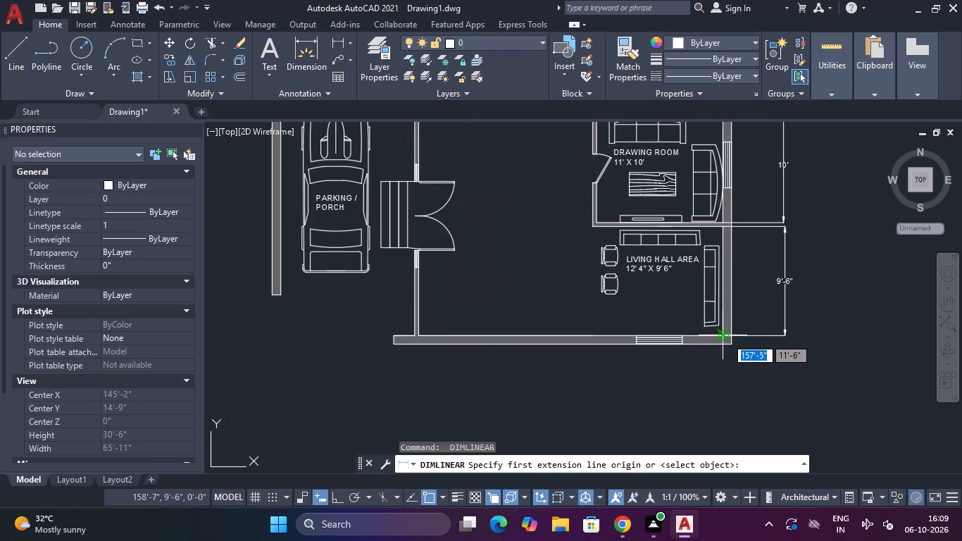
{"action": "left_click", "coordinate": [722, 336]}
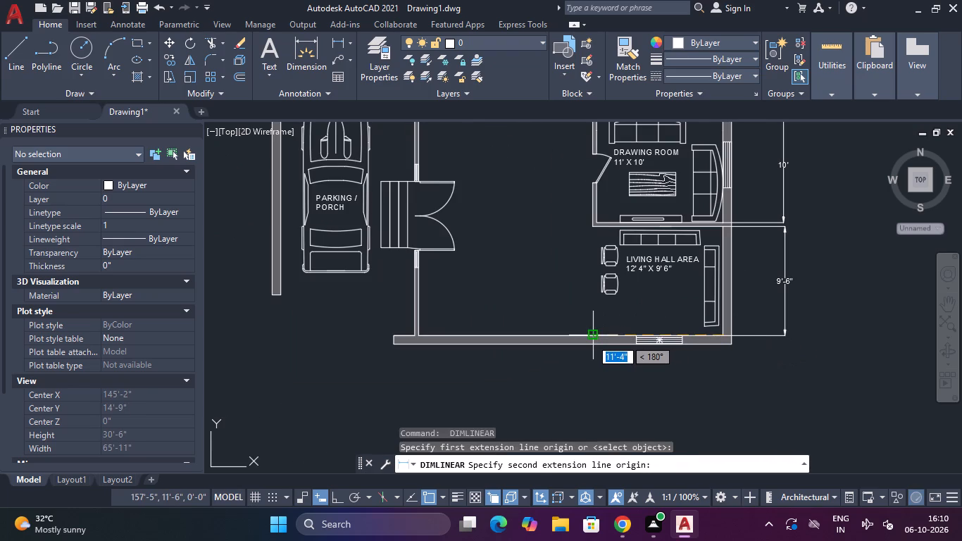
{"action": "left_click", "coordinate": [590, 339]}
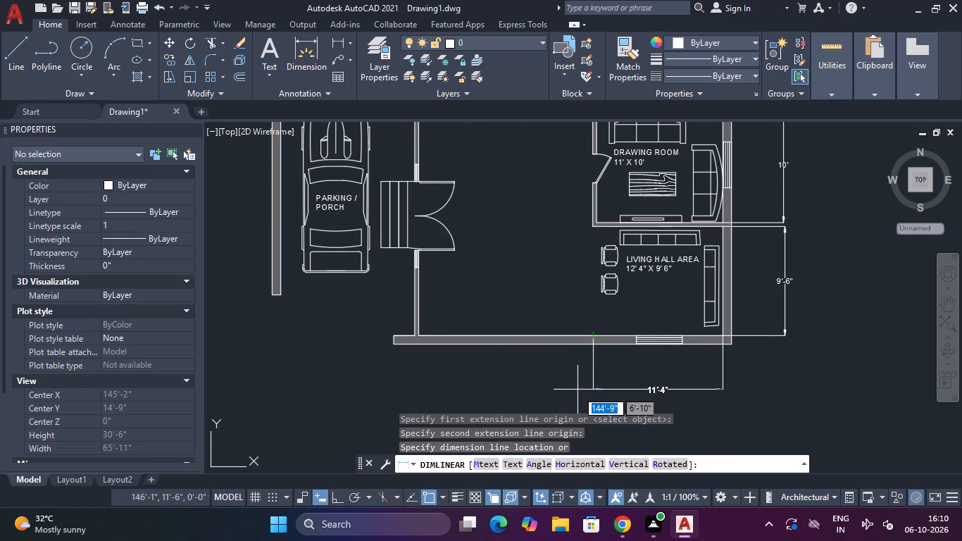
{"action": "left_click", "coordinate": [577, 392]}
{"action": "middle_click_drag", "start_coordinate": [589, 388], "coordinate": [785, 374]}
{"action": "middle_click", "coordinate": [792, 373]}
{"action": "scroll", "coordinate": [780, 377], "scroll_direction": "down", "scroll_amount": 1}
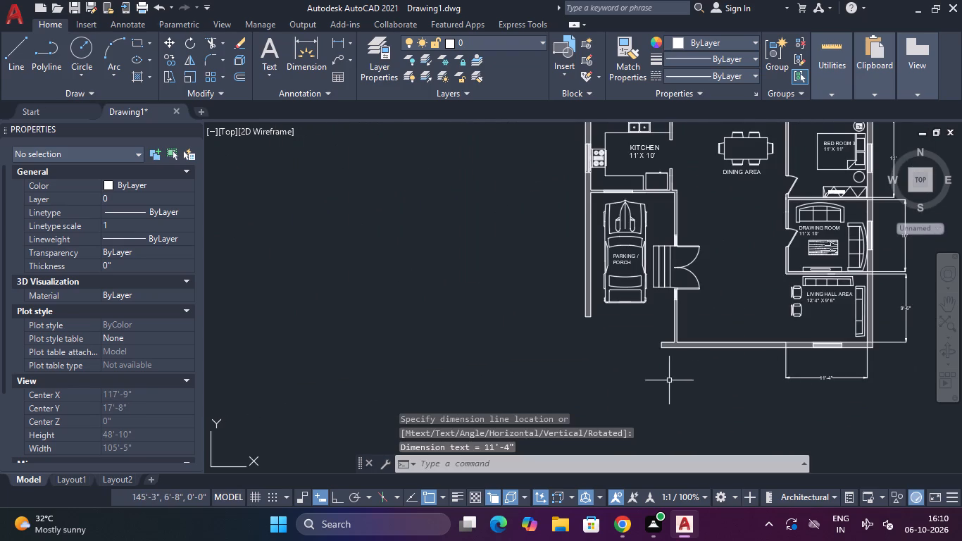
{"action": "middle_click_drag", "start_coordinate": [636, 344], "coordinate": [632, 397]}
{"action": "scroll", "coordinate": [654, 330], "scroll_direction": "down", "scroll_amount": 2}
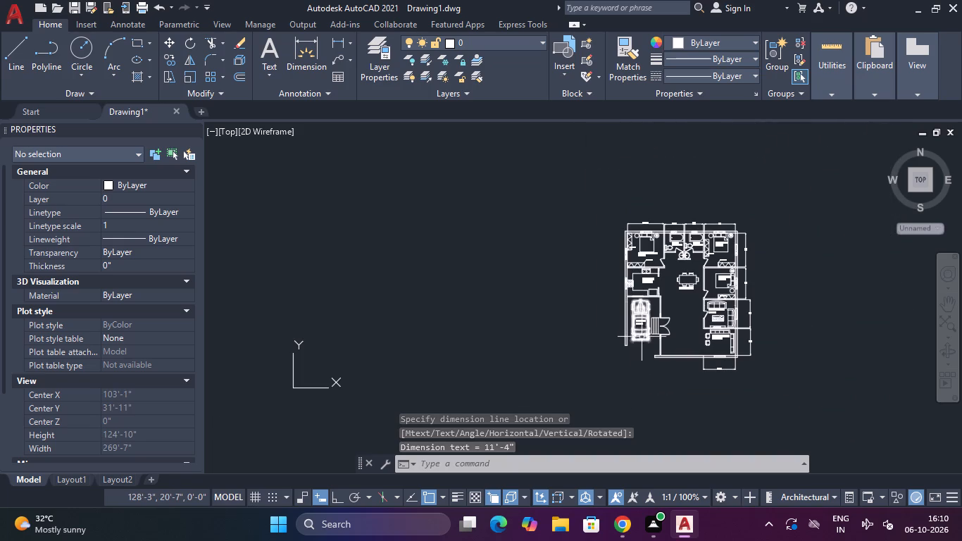
Undo all the linear room dimensions placed above the top wall, outside the right exterior wall and below the bottom wall.
{"action": "key", "text": "ctrl+z"}
{"action": "key", "text": "ctrl+z"}
{"action": "key", "text": "ctrl+z"}
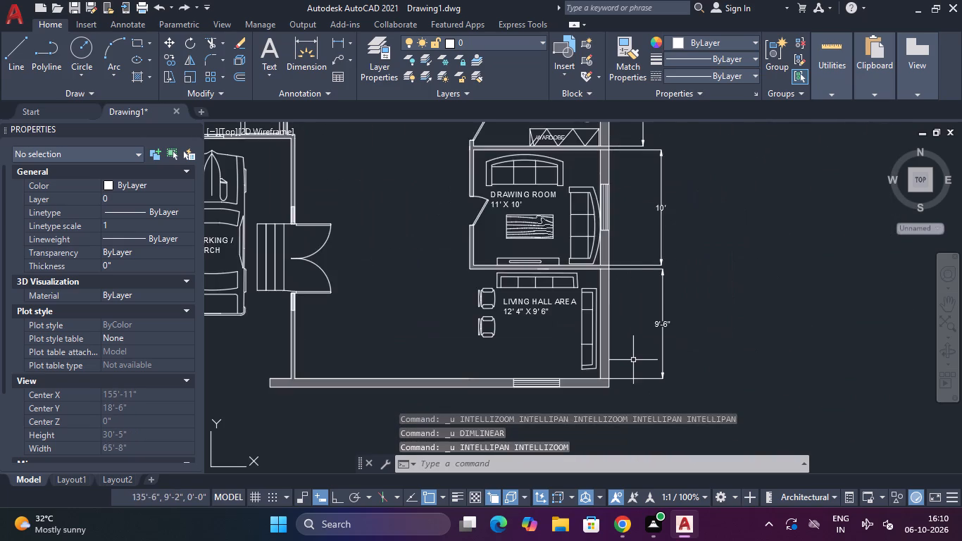
{"action": "key", "text": "ctrl+z"}
{"action": "key", "text": "ctrl+z"}
{"action": "key", "text": "ctrl+z"}
{"action": "key", "text": "ctrl+z"}
{"action": "key", "text": "ctrl+z"}
{"action": "key", "text": "ctrl+z"}
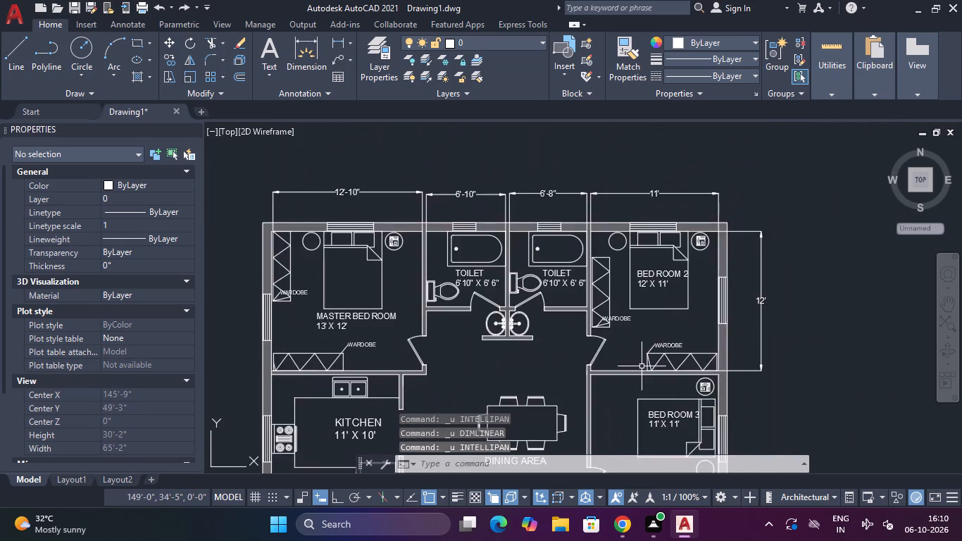
{"action": "key", "text": "ctrl+z"}
{"action": "key", "text": "ctrl+z"}
{"action": "key", "text": "ctrl+z"}
{"action": "key", "text": "ctrl+z"}
{"action": "key", "text": "ctrl+z"}
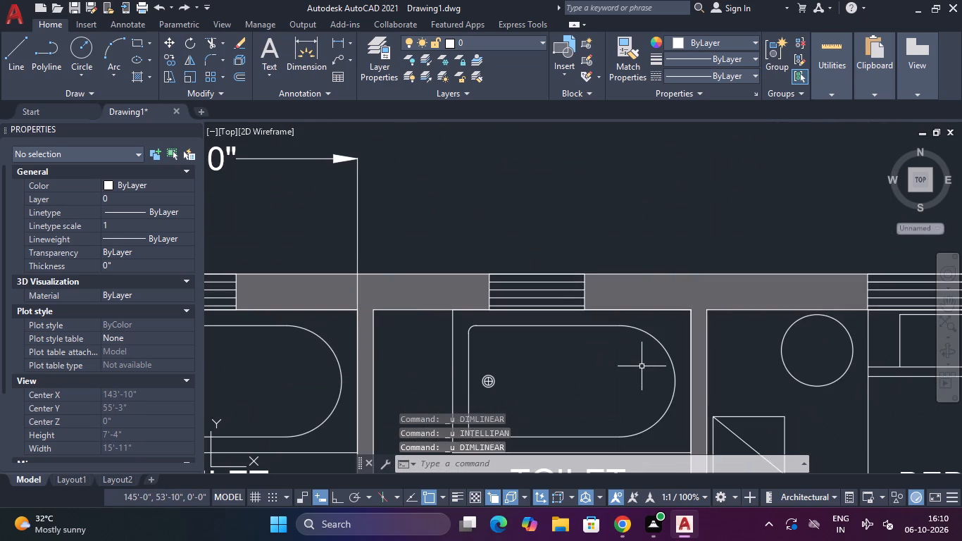
{"action": "key", "text": "ctrl+z"}
{"action": "key", "text": "ctrl+z"}
{"action": "key", "text": "ctrl+z"}
{"action": "key", "text": "ctrl+z"}
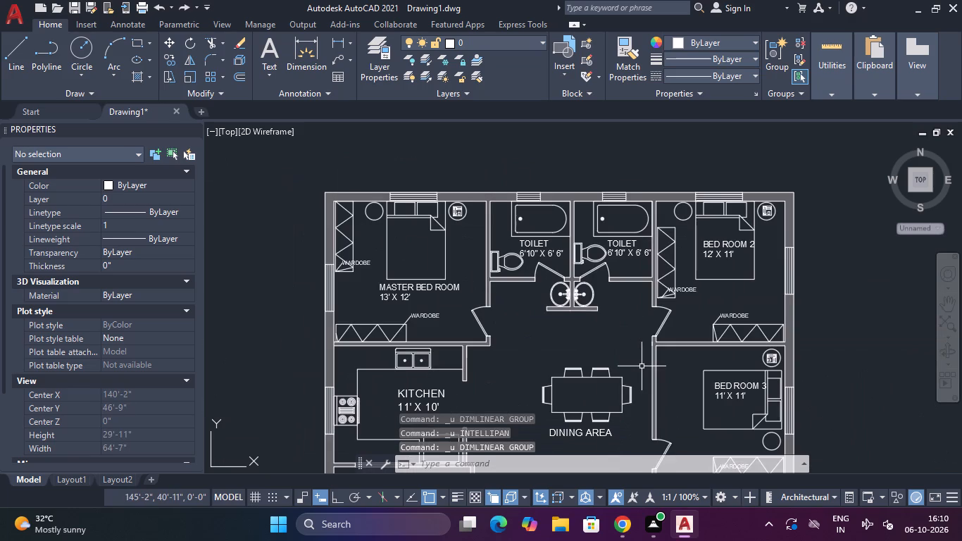
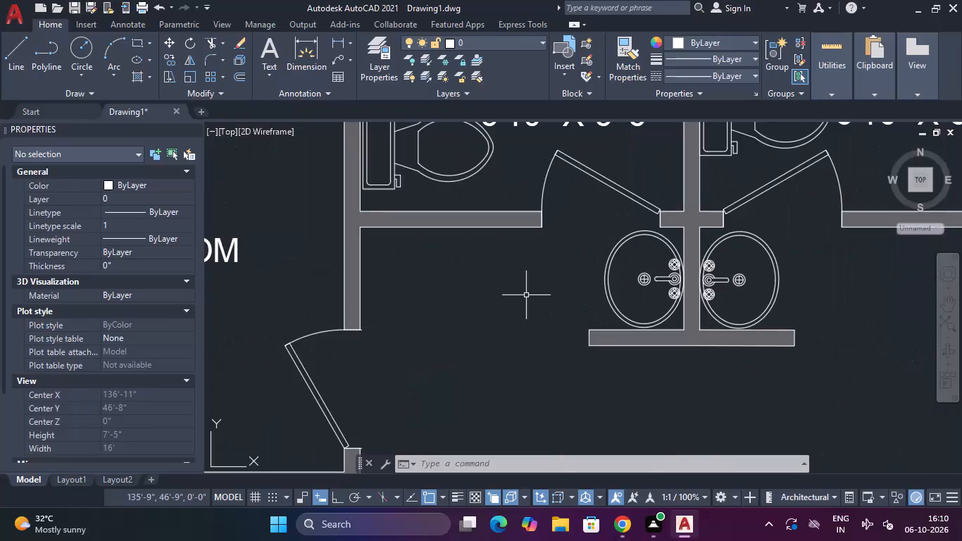
Open the Toilet - top block definition from the left toilet for editing in the Block Editor.
{"action": "scroll", "coordinate": [526, 295], "scroll_direction": "down", "scroll_amount": 3}
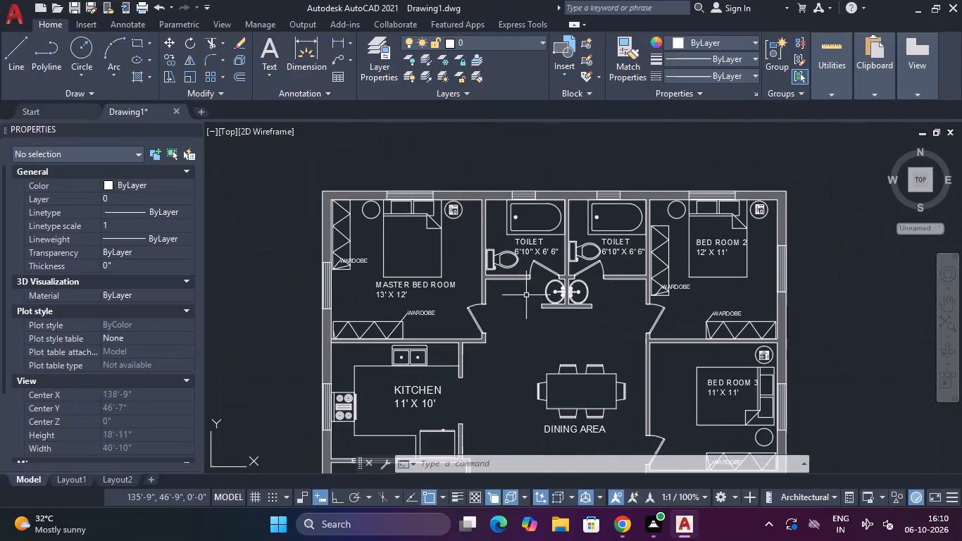
{"action": "middle_click_drag", "start_coordinate": [530, 309], "coordinate": [532, 341]}
{"action": "scroll", "coordinate": [510, 297], "scroll_direction": "up", "scroll_amount": 5}
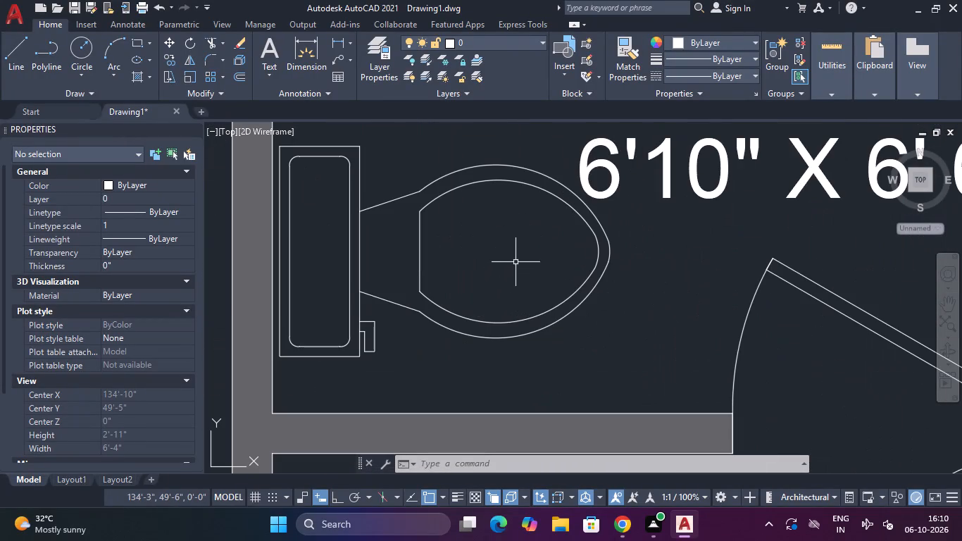
{"action": "left_click", "coordinate": [516, 262]}
{"action": "left_click", "coordinate": [479, 285]}
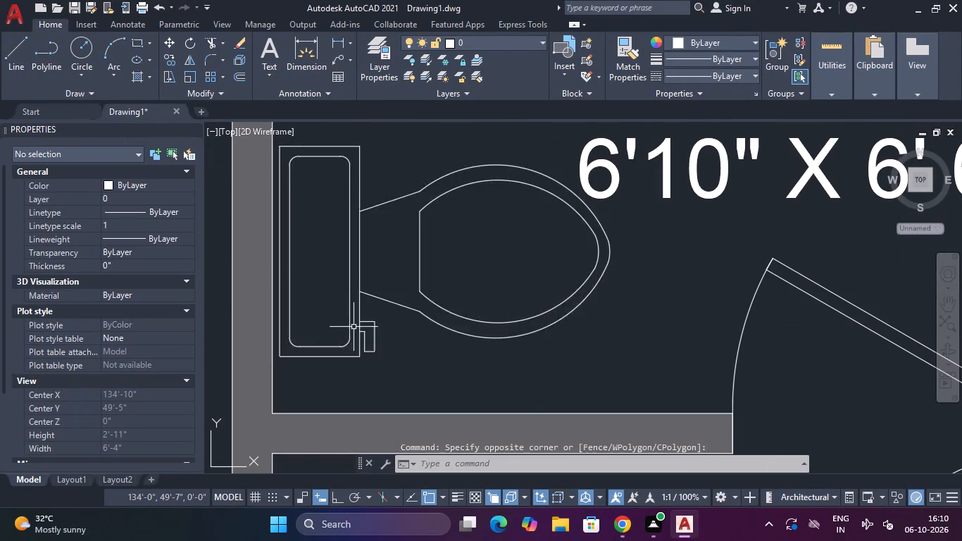
{"action": "scroll", "coordinate": [354, 327], "scroll_direction": "up", "scroll_amount": 2}
{"action": "double_click", "coordinate": [366, 327]}
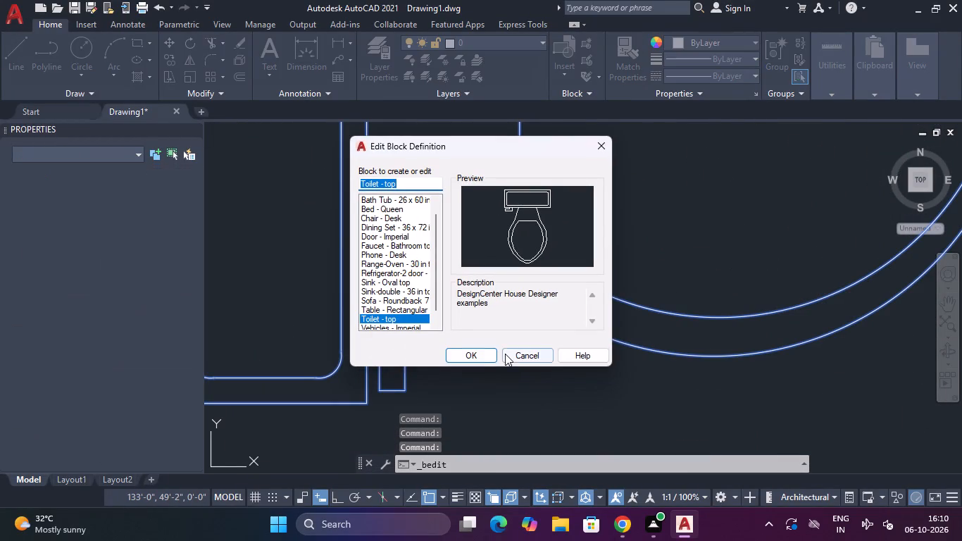
{"action": "left_click", "coordinate": [478, 352]}
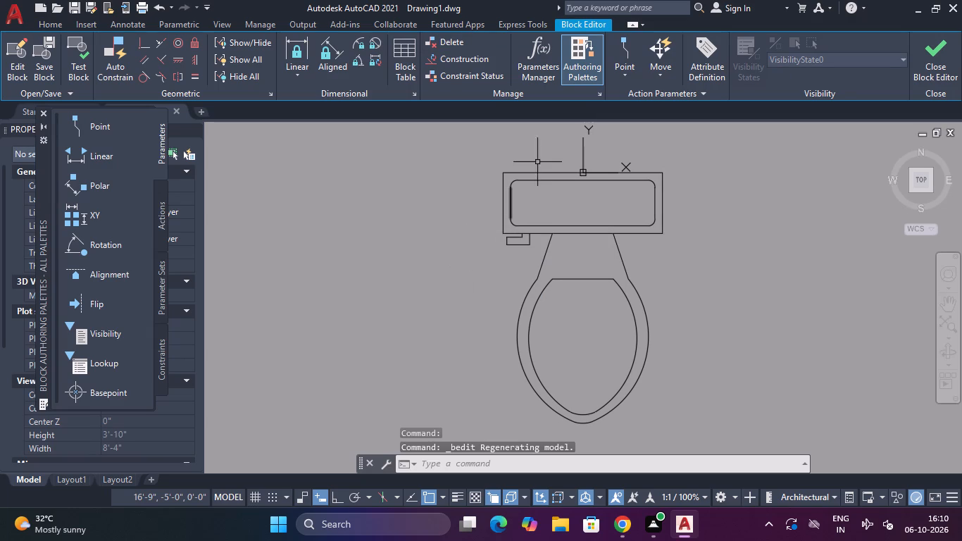
Trim the tank edge segment between the flush handle's two lines, and close the block editor saving the changes.
{"action": "type", "text": "TR"}
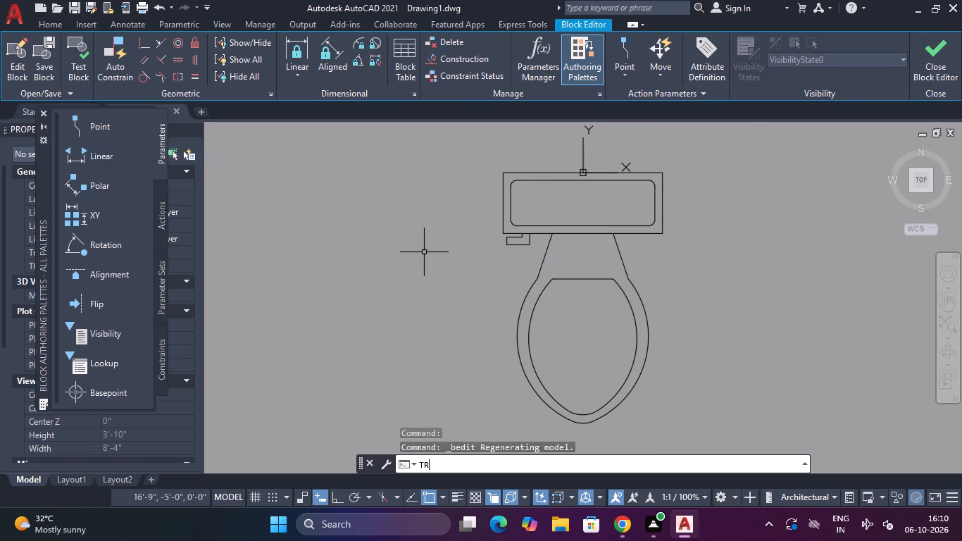
{"action": "key", "text": "space"}
{"action": "scroll", "coordinate": [530, 232], "scroll_direction": "up", "scroll_amount": 4}
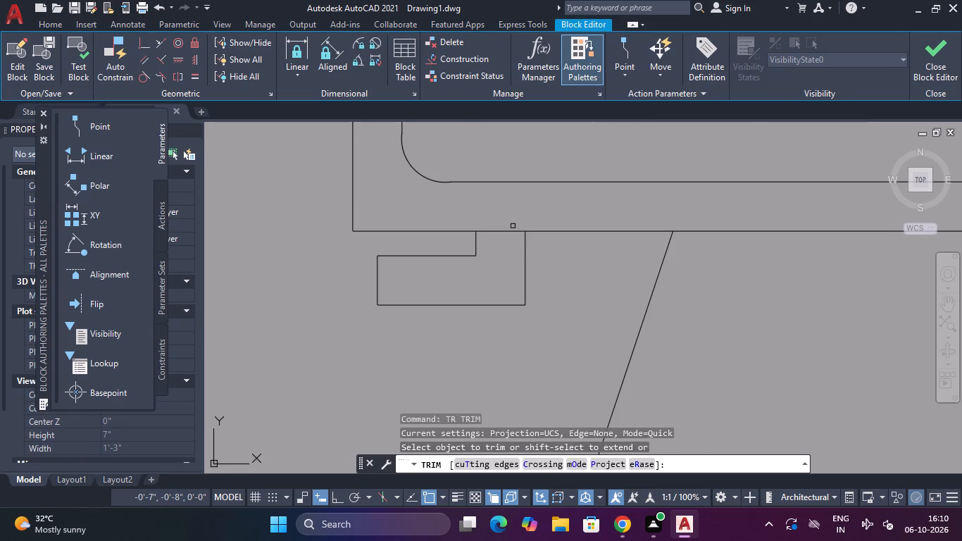
{"action": "left_click", "coordinate": [499, 221]}
{"action": "left_click", "coordinate": [496, 248]}
{"action": "scroll", "coordinate": [496, 248], "scroll_direction": "down", "scroll_amount": 4}
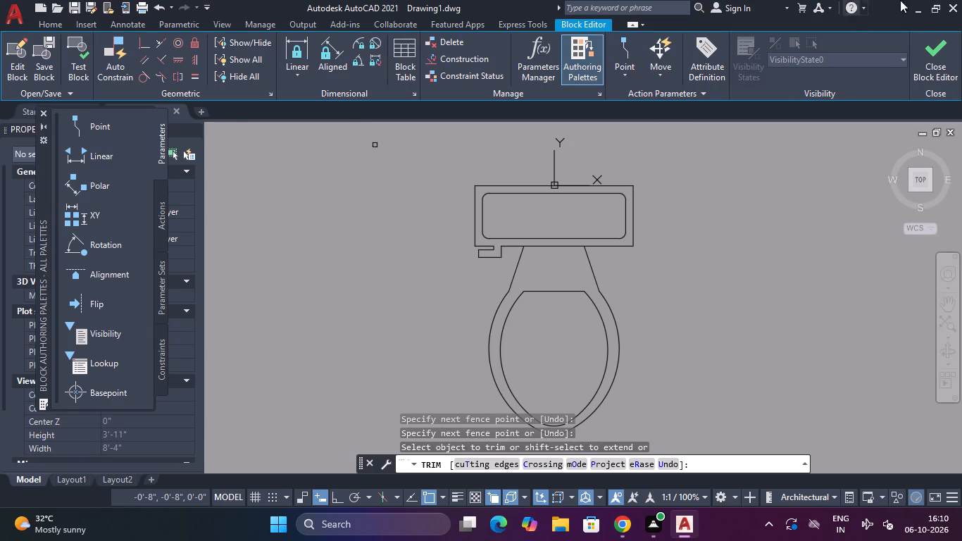
{"action": "left_click", "coordinate": [937, 43]}
{"action": "left_click", "coordinate": [502, 235]}
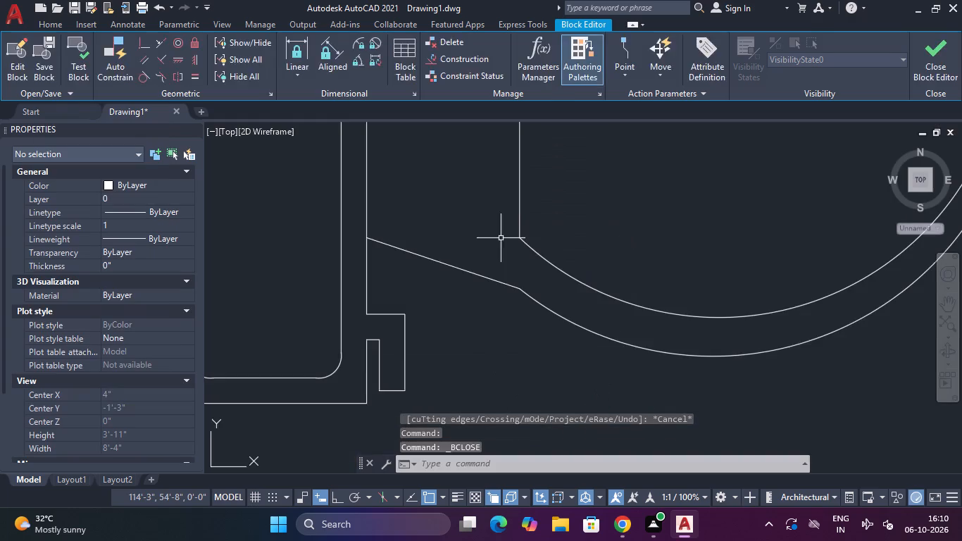
Examine the flush handle on the toilet fixtures in both toilets, and review the whole floor plan.
{"action": "scroll", "coordinate": [516, 238], "scroll_direction": "down", "scroll_amount": 5}
{"action": "scroll", "coordinate": [515, 259], "scroll_direction": "up", "scroll_amount": 3}
{"action": "middle_click_drag", "start_coordinate": [685, 215], "coordinate": [467, 377]}
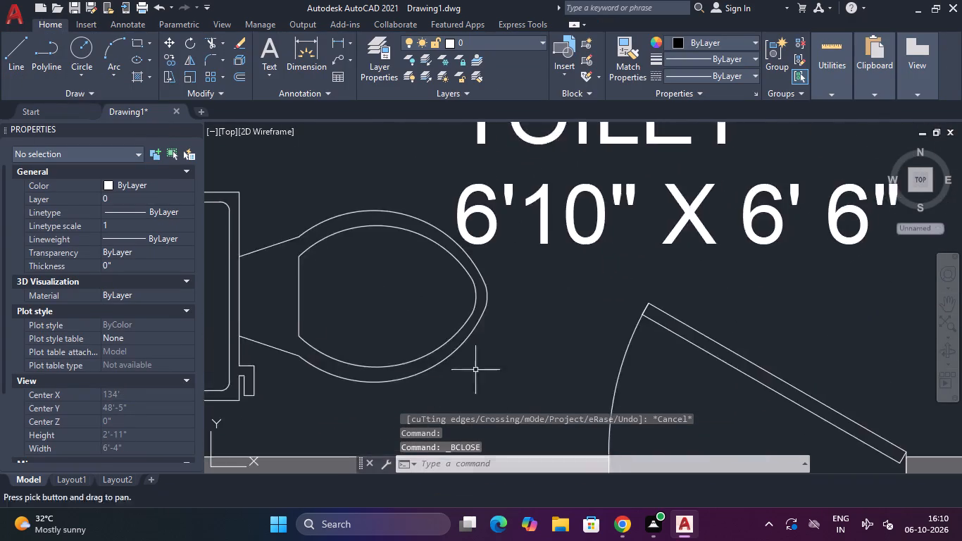
{"action": "scroll", "coordinate": [515, 328], "scroll_direction": "down", "scroll_amount": 4}
{"action": "scroll", "coordinate": [634, 321], "scroll_direction": "up", "scroll_amount": 3}
{"action": "scroll", "coordinate": [515, 319], "scroll_direction": "up", "scroll_amount": 1}
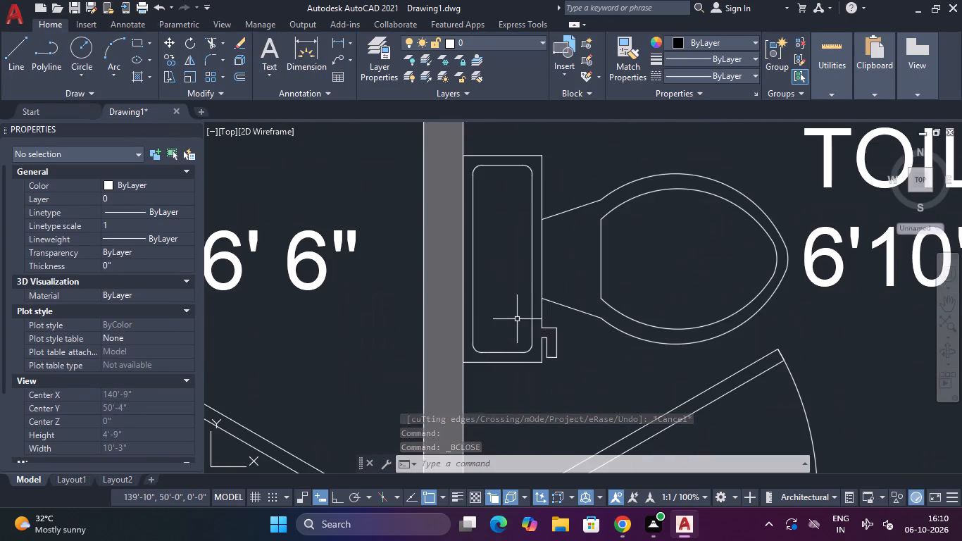
{"action": "scroll", "coordinate": [548, 339], "scroll_direction": "down", "scroll_amount": 4}
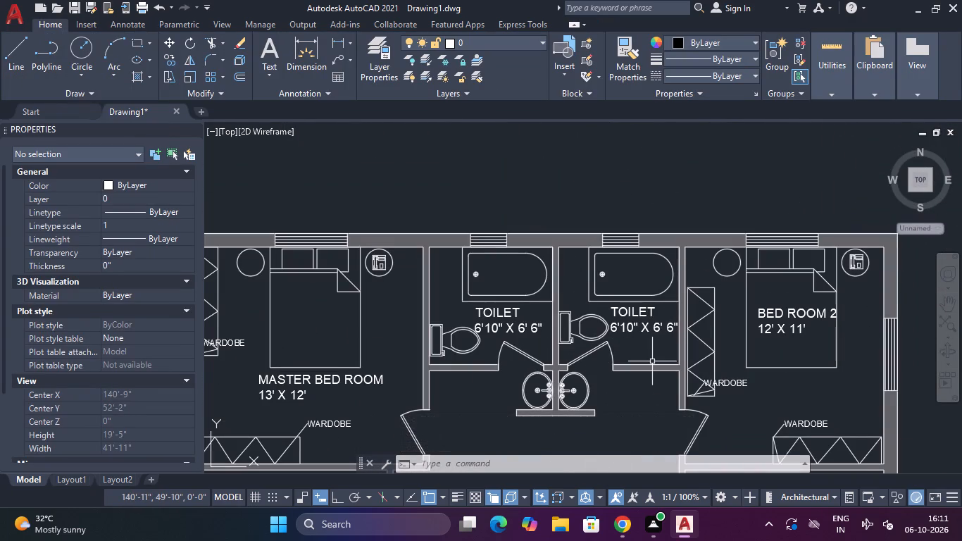
{"action": "middle_click_drag", "start_coordinate": [654, 355], "coordinate": [632, 199]}
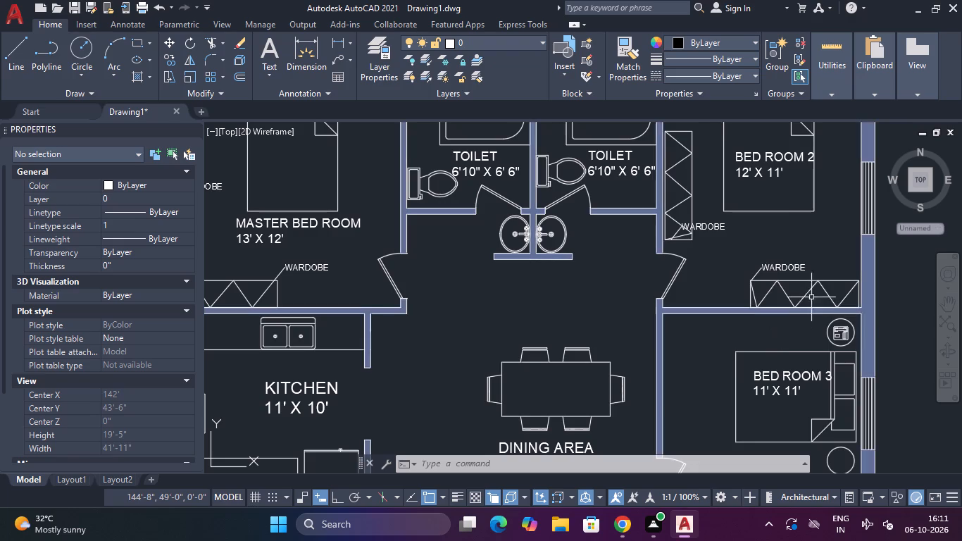
{"action": "scroll", "coordinate": [783, 240], "scroll_direction": "down", "scroll_amount": 2}
{"action": "middle_click_drag", "start_coordinate": [783, 240], "coordinate": [613, 193]}
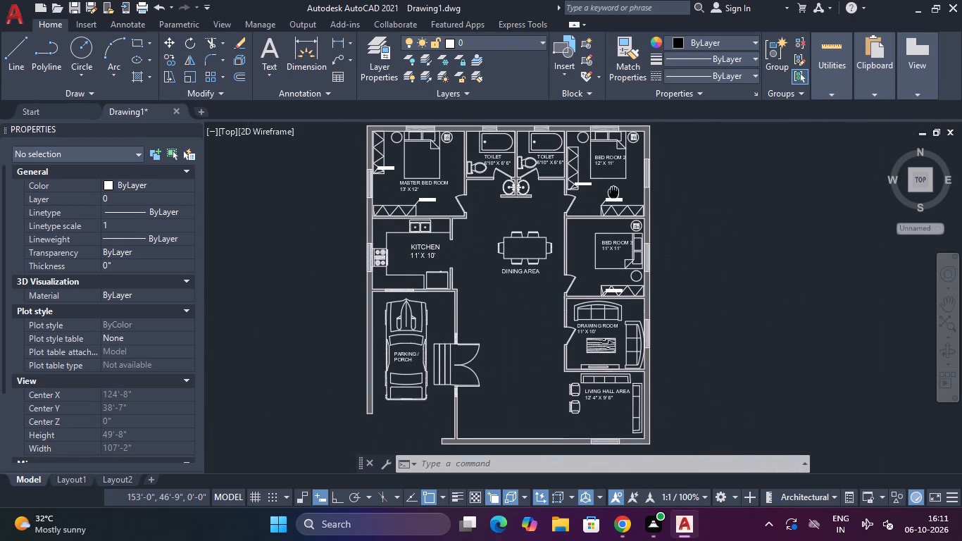
{"action": "middle_click_drag", "start_coordinate": [613, 193], "coordinate": [613, 194]}
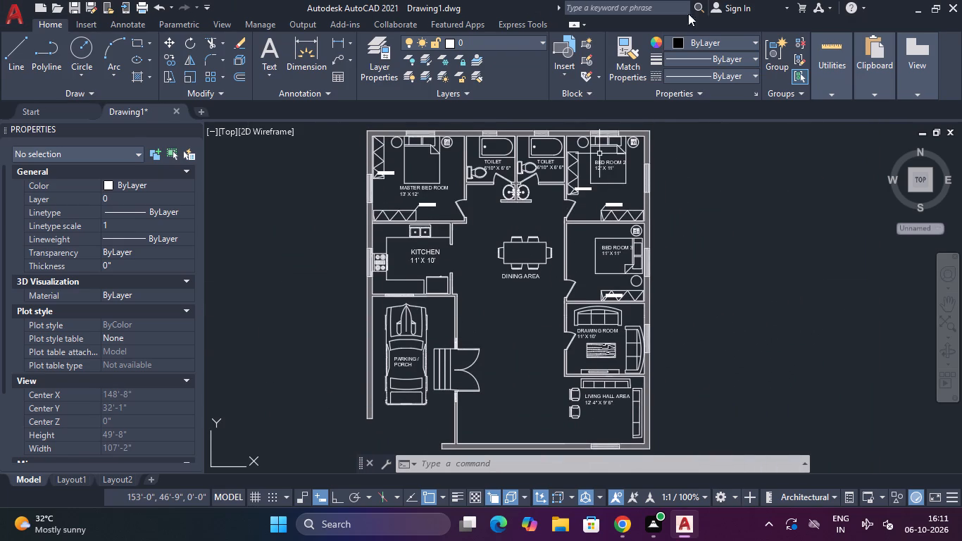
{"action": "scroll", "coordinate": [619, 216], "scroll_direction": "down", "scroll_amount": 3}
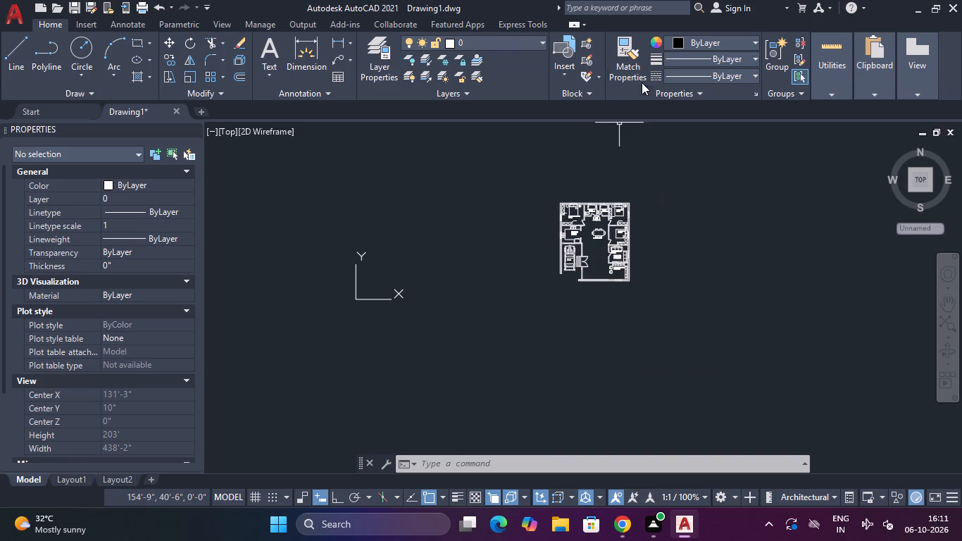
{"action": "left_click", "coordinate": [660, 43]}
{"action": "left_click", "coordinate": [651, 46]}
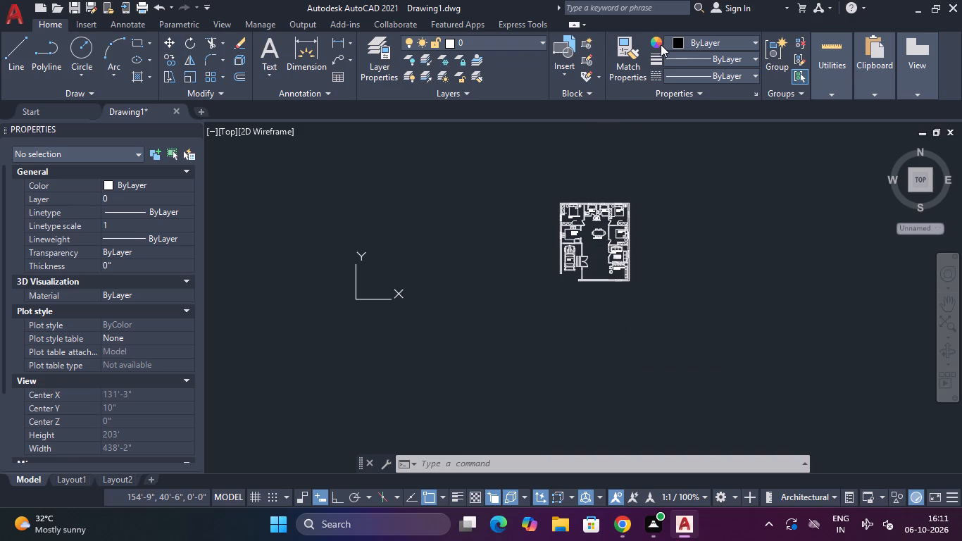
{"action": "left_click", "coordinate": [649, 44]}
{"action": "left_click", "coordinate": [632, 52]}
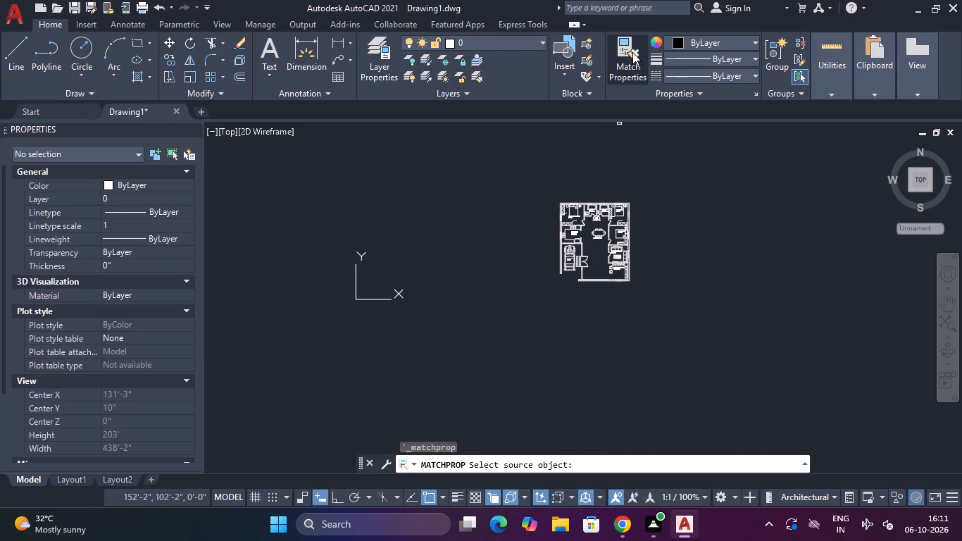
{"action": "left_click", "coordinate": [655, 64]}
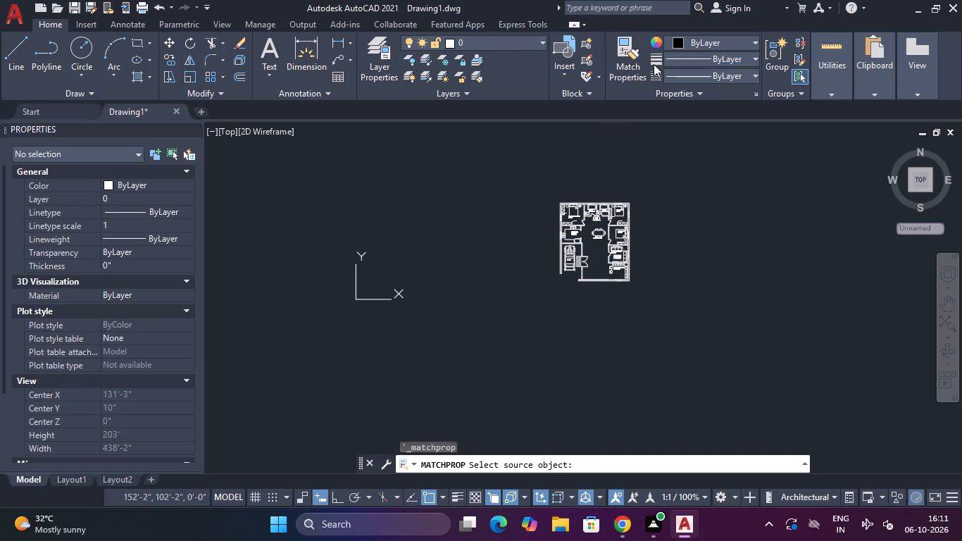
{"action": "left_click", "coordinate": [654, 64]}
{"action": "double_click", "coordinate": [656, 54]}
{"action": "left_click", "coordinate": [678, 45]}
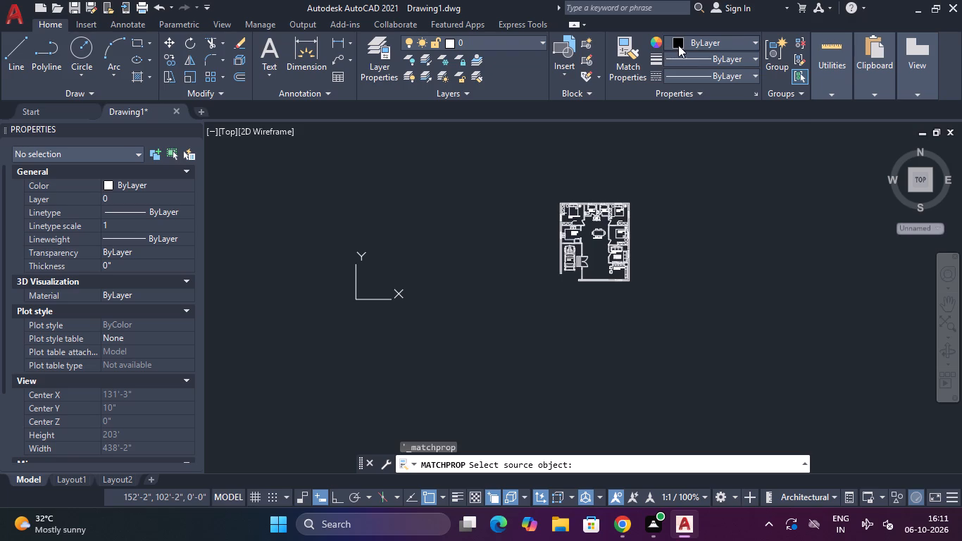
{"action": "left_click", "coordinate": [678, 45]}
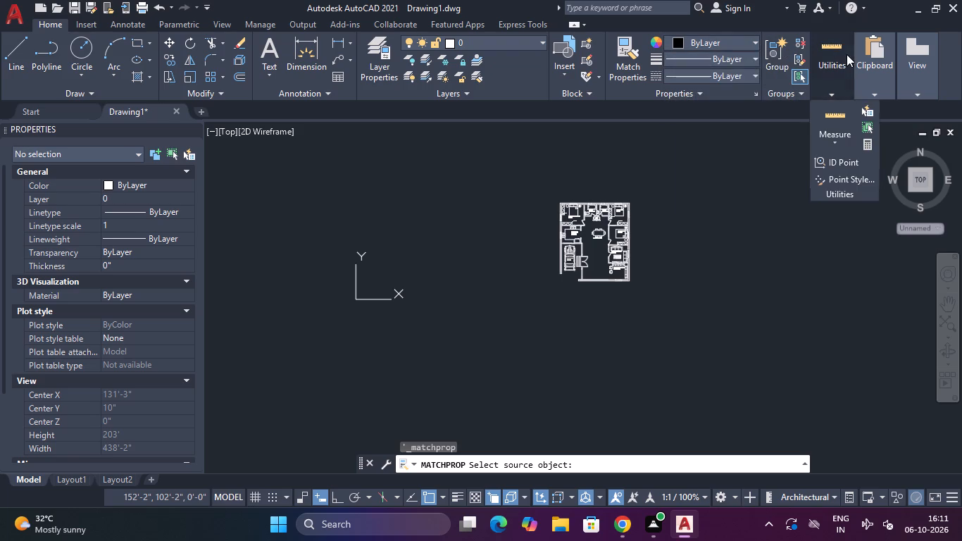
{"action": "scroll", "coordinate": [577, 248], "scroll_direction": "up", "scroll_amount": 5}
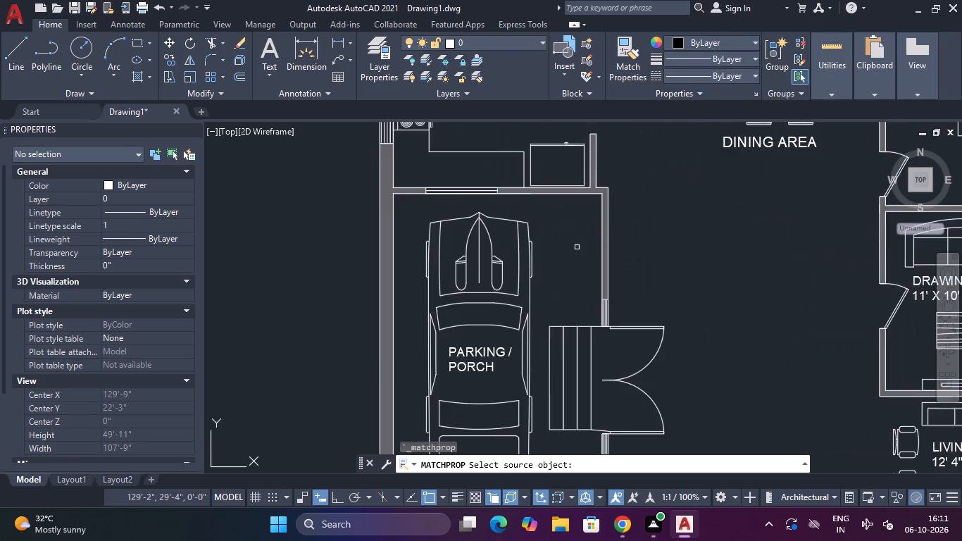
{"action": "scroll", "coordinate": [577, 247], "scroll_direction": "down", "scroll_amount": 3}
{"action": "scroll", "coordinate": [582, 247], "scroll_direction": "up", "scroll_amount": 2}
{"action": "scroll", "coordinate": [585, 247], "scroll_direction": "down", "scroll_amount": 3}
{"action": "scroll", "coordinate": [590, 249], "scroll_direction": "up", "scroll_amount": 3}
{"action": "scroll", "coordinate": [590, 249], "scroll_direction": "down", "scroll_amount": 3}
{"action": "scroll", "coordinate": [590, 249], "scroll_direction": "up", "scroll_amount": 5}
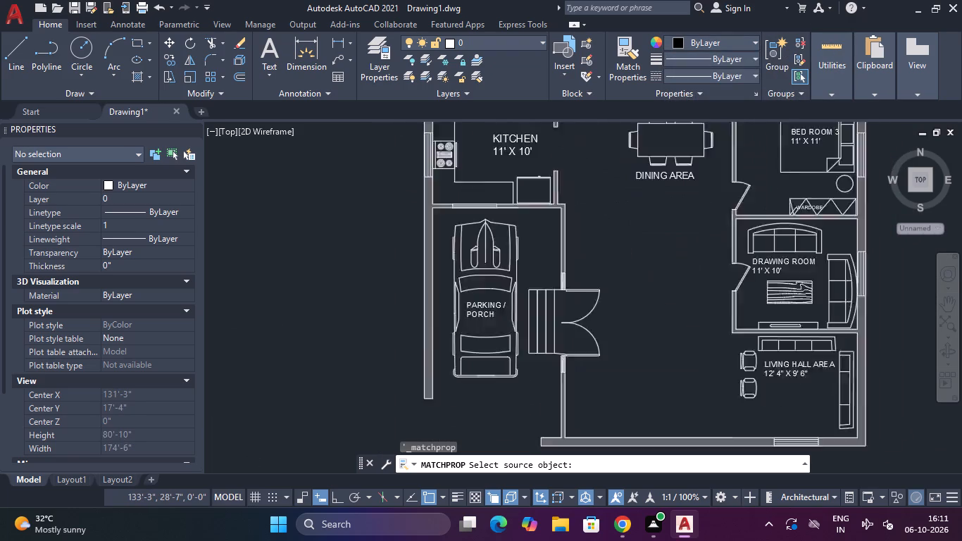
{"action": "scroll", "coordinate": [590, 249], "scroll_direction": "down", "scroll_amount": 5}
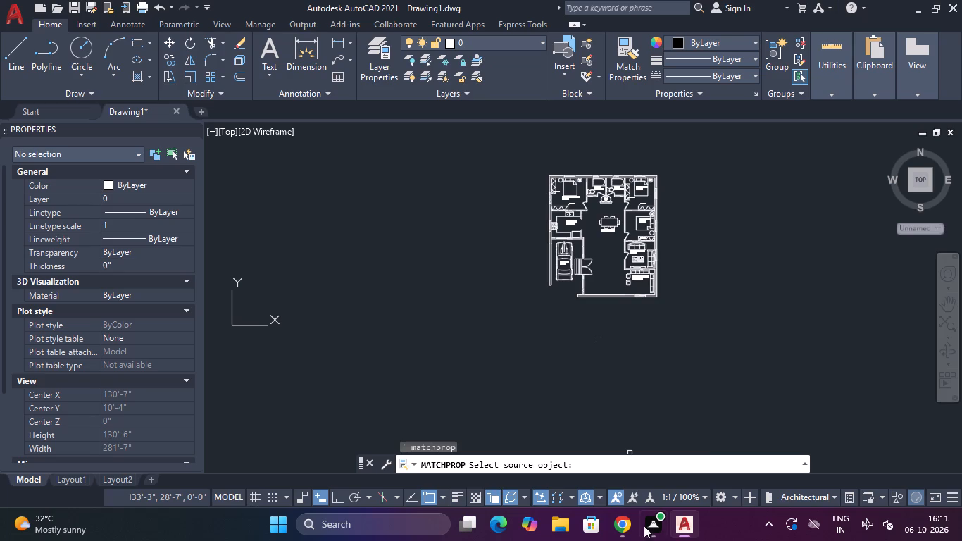
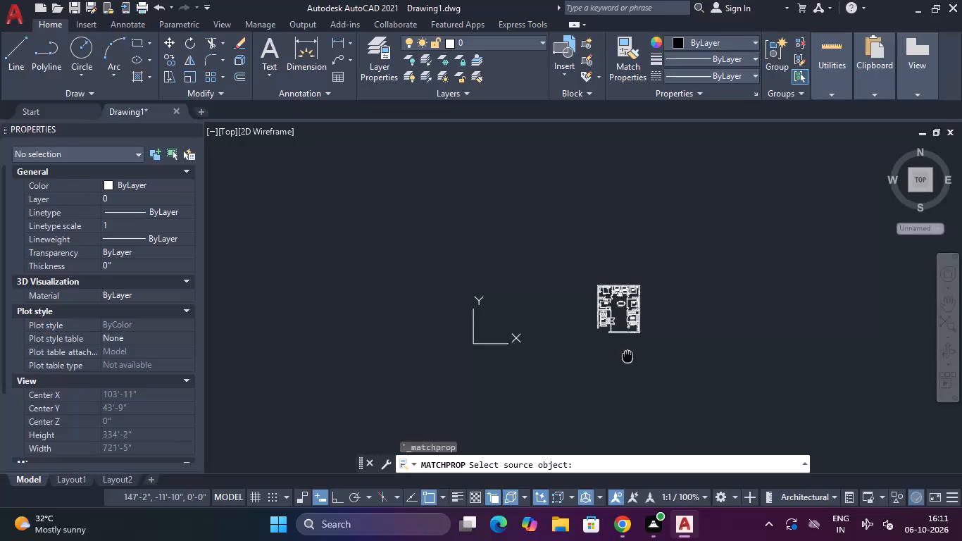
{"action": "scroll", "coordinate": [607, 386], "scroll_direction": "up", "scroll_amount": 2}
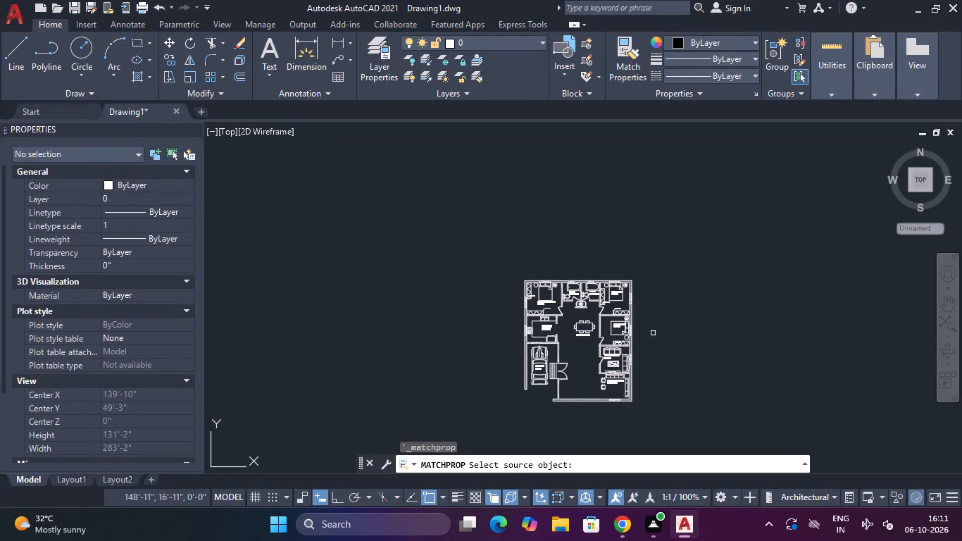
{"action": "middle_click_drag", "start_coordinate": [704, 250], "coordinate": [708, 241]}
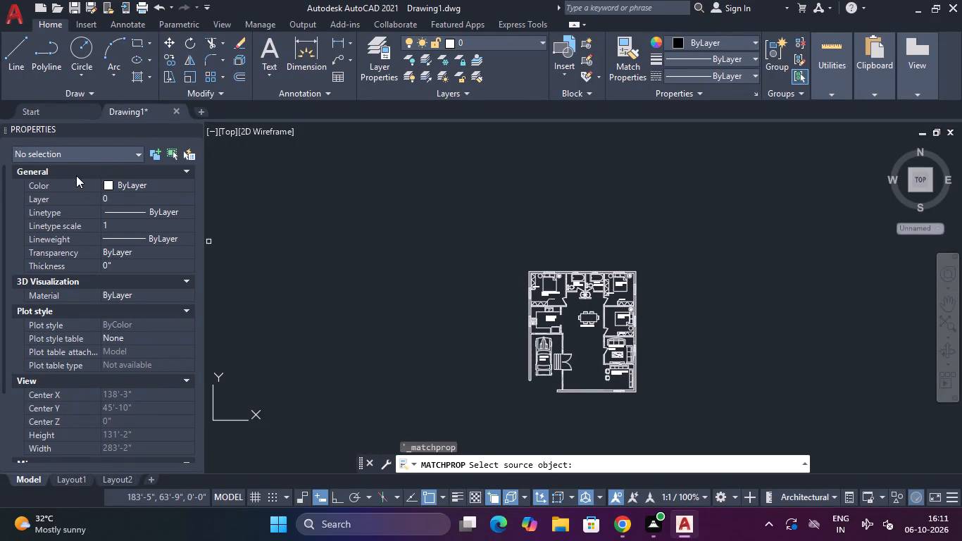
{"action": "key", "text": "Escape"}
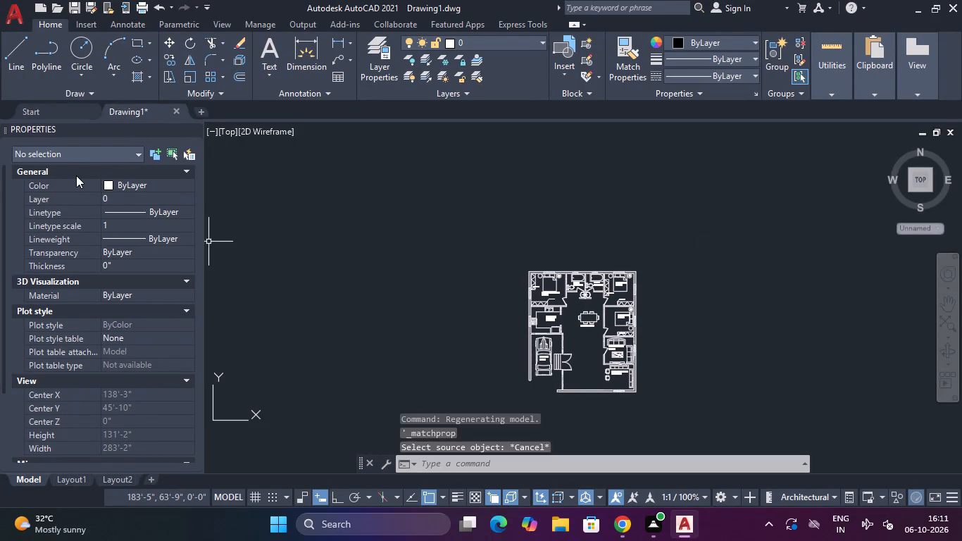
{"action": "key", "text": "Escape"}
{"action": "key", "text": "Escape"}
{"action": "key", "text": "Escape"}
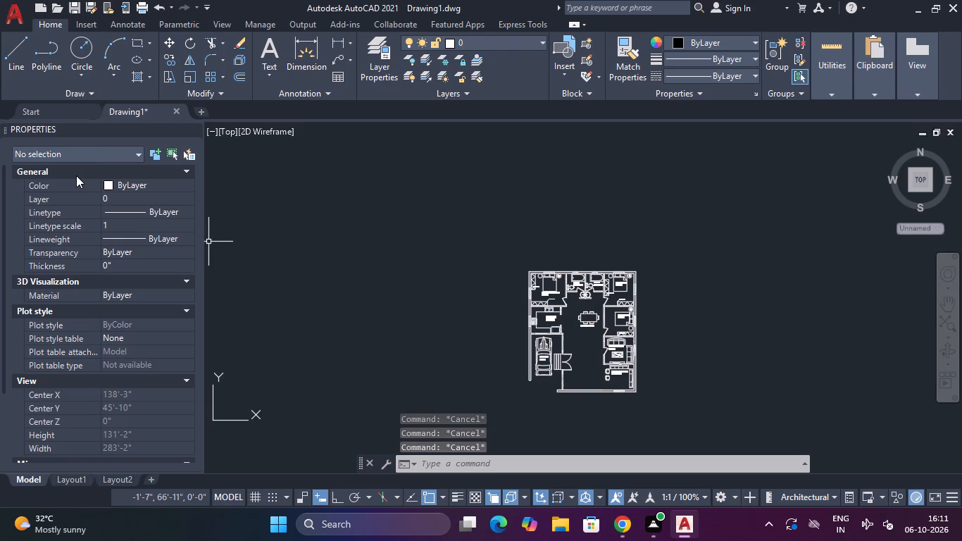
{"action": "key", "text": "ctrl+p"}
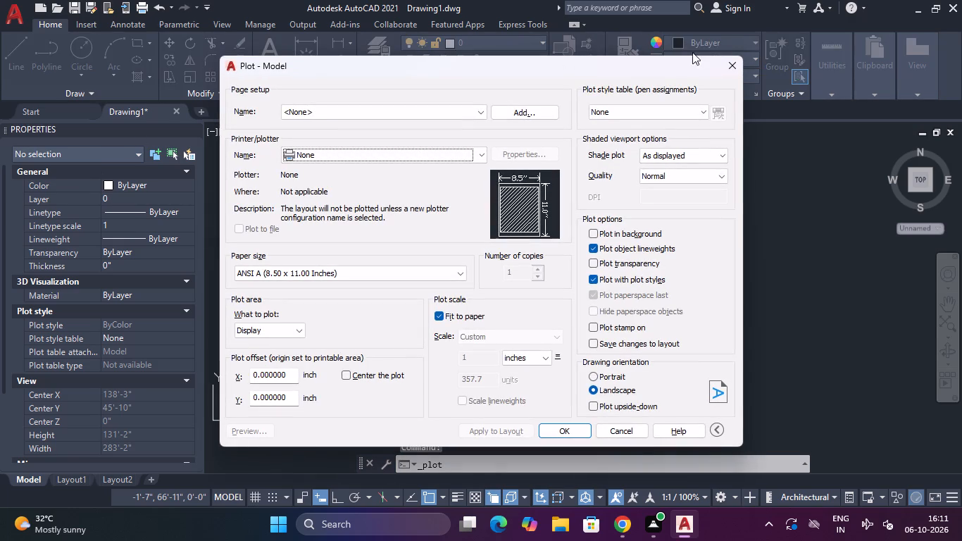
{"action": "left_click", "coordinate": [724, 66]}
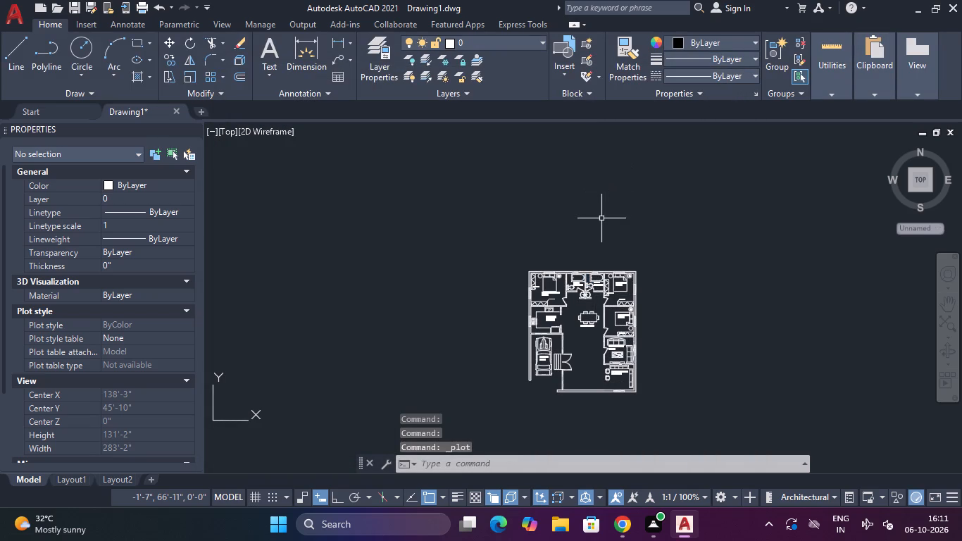
Save the drawing as Drawing6 in the IBR folder inside Documents.
{"action": "key", "text": "ctrl+s"}
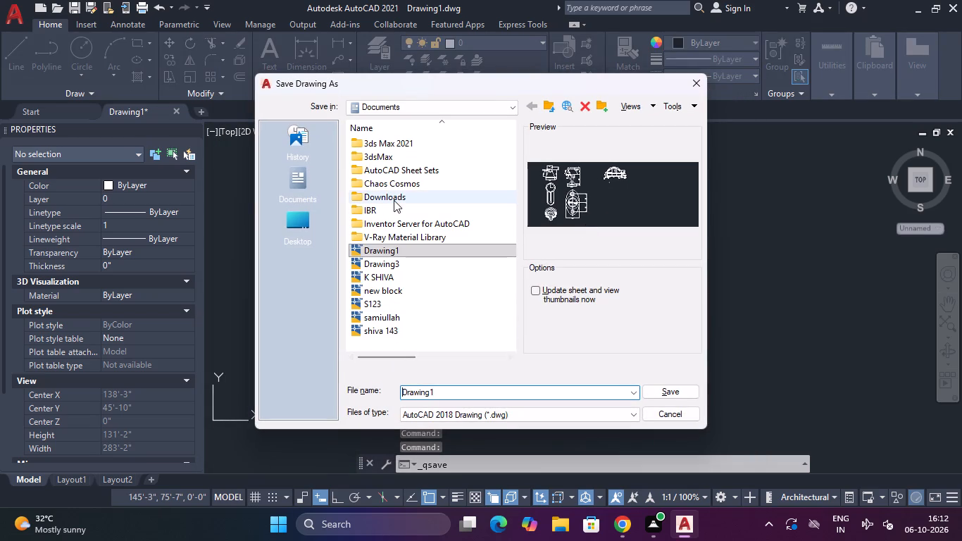
{"action": "left_click", "coordinate": [394, 209]}
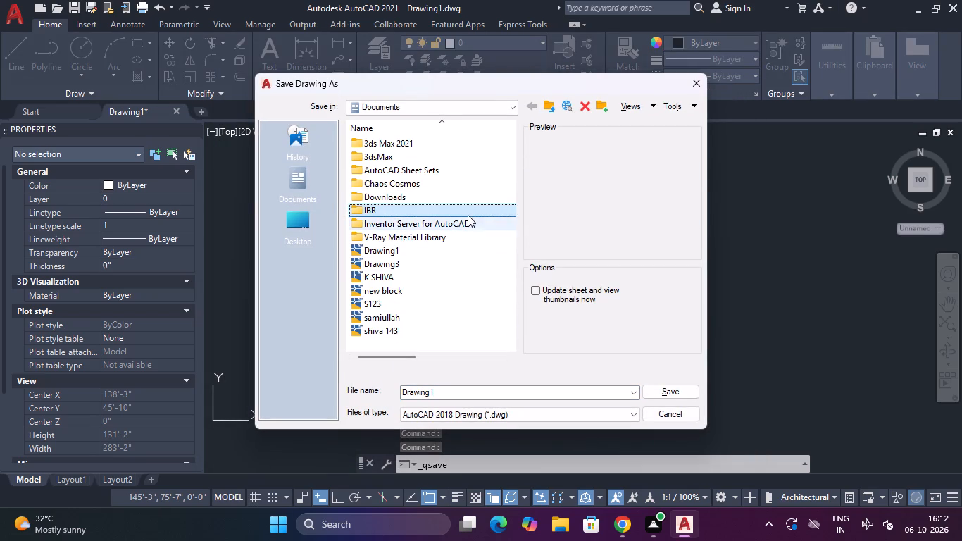
{"action": "double_click", "coordinate": [458, 208]}
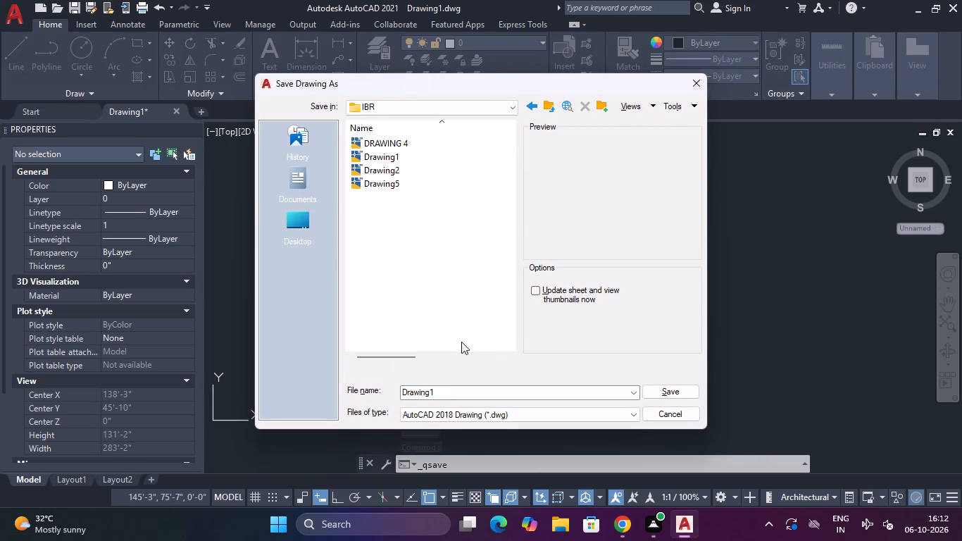
{"action": "left_click", "coordinate": [477, 394]}
{"action": "left_click", "coordinate": [477, 394]}
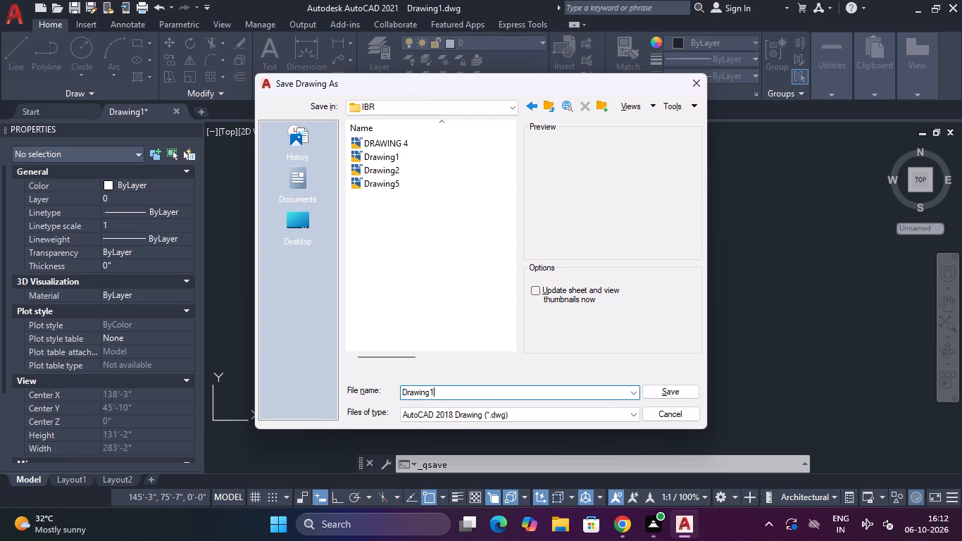
{"action": "key", "text": "BackSpace"}
{"action": "key", "text": "6"}
{"action": "left_click", "coordinate": [648, 390]}
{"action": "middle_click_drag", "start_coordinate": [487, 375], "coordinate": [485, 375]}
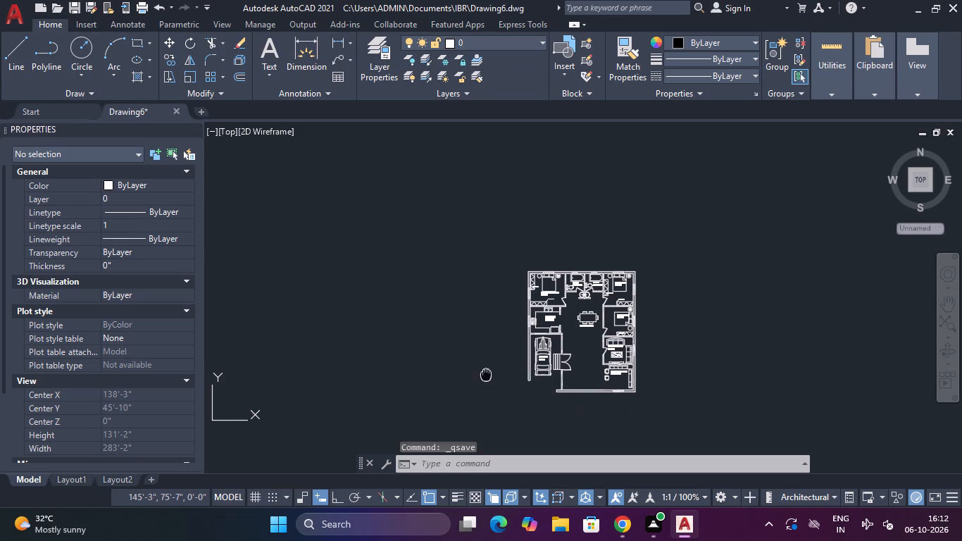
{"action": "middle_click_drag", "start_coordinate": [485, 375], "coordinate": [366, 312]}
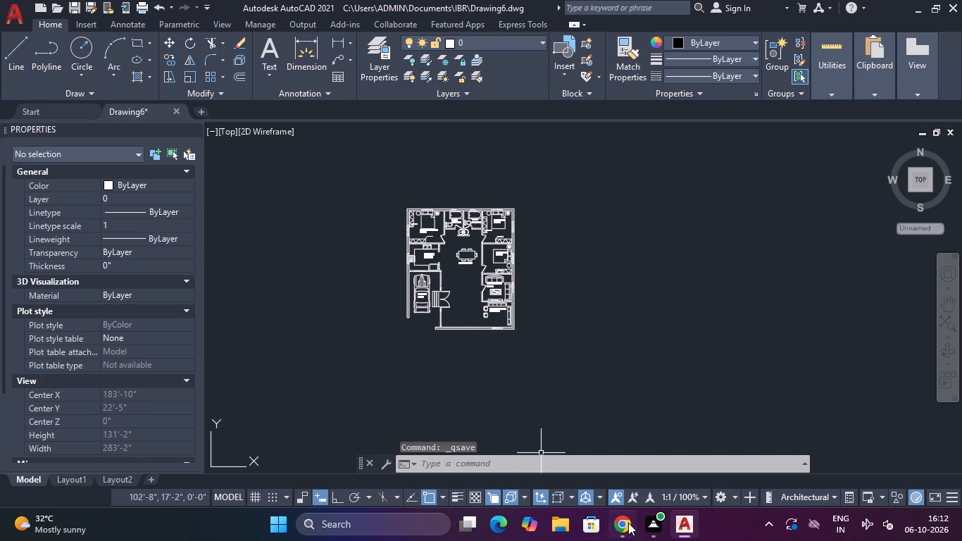